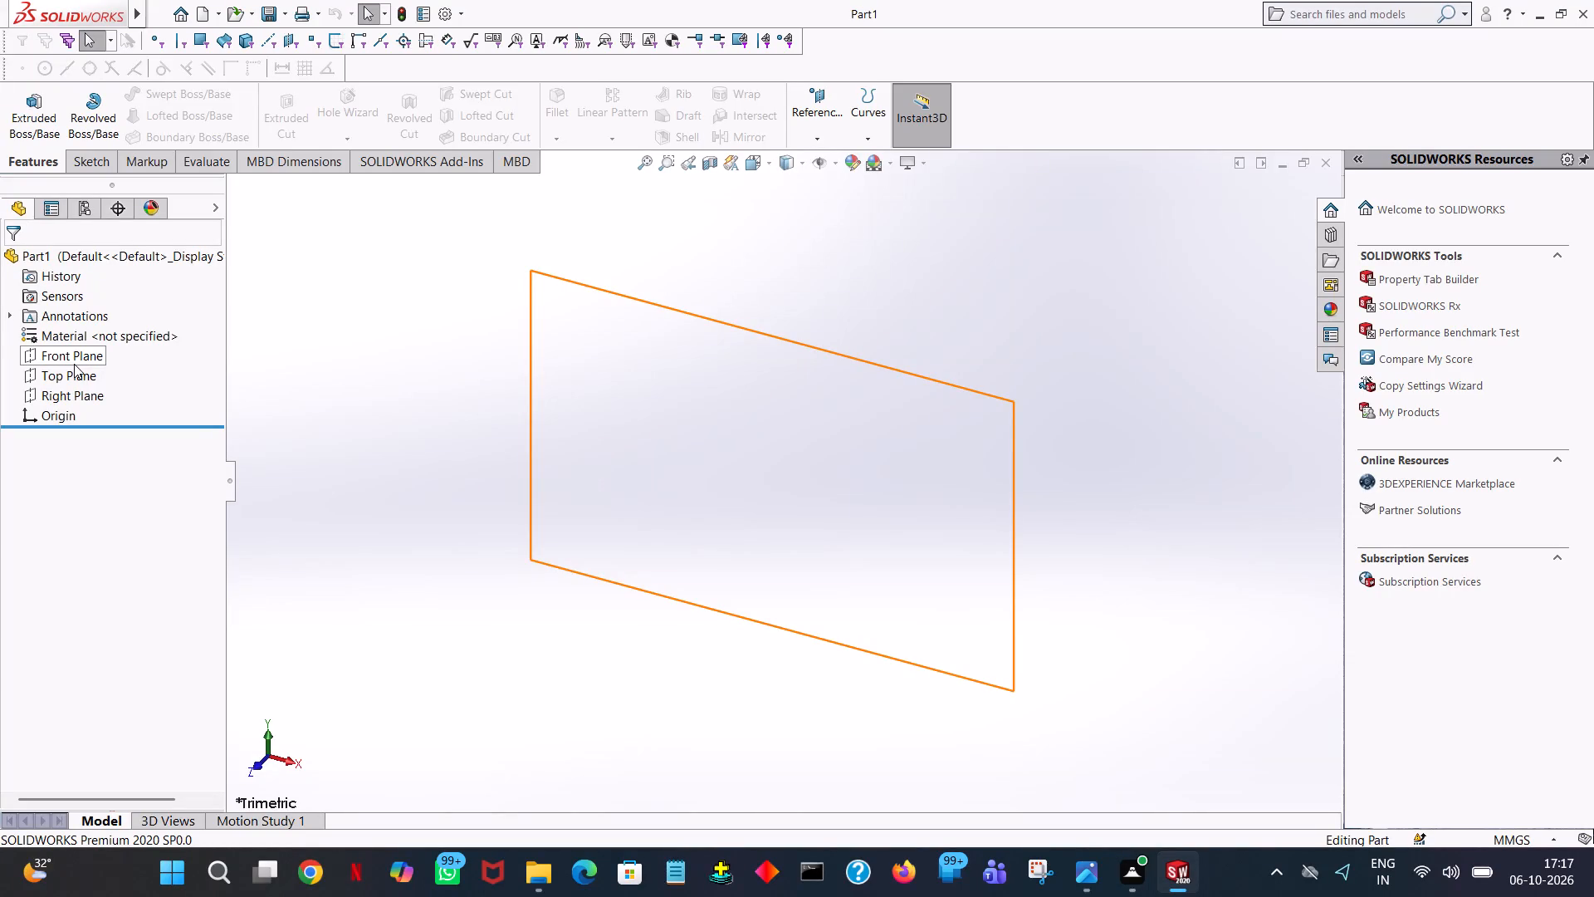
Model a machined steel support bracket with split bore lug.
On the Front Plane, sketch a 125/2 mm horizontal line from the origin and a 102.50 mm vertical line up from its end.
left_click(74, 364)
left_click(89, 345)
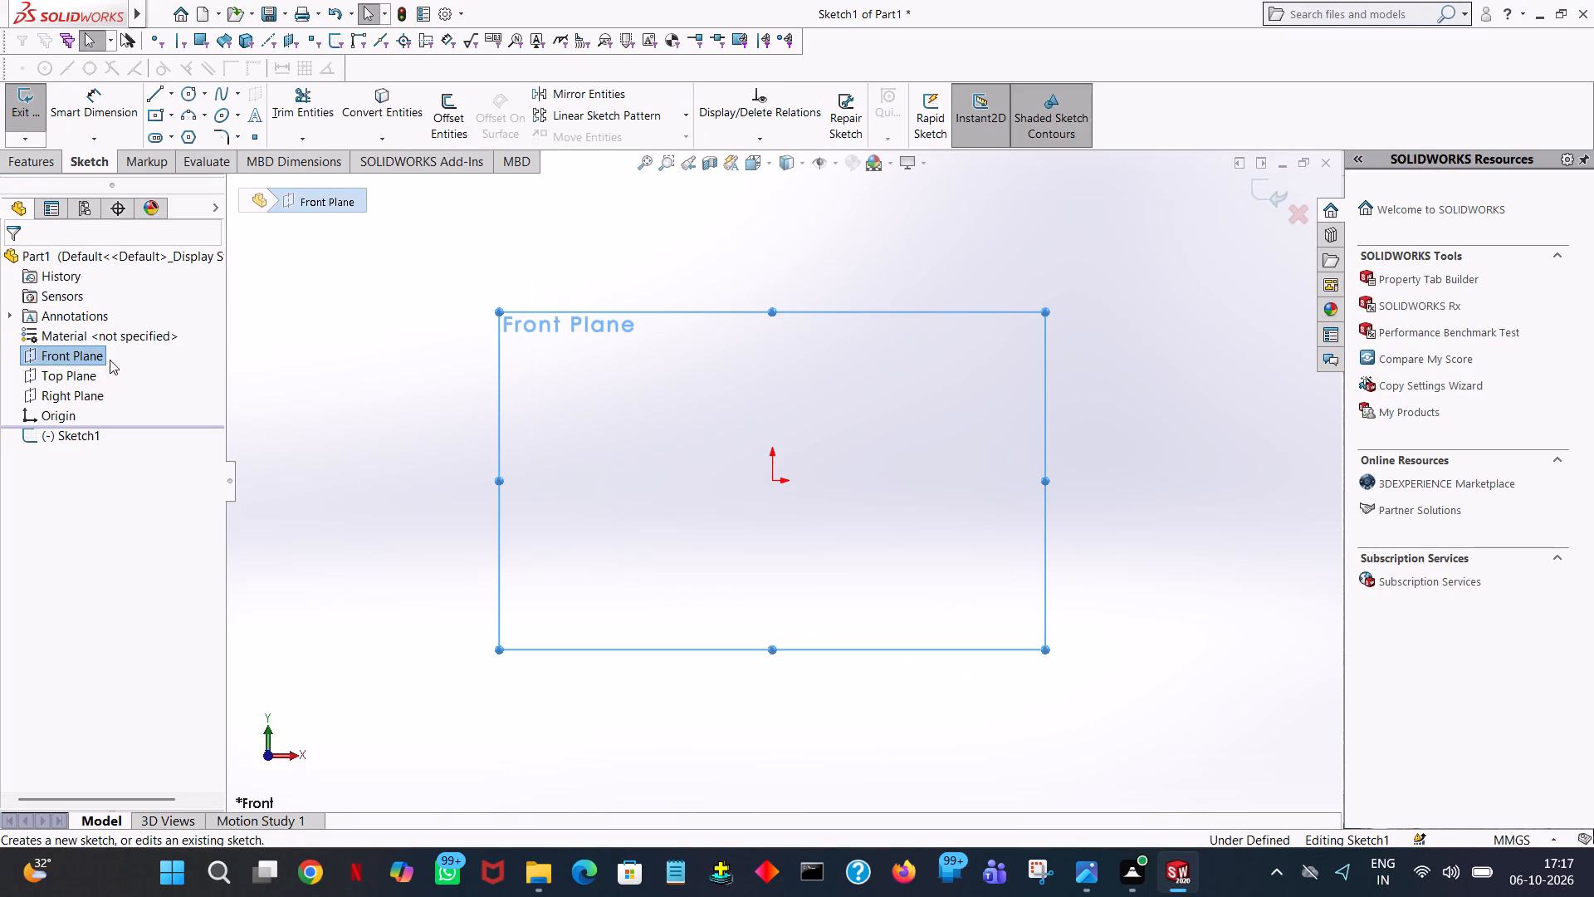
left_click(156, 95)
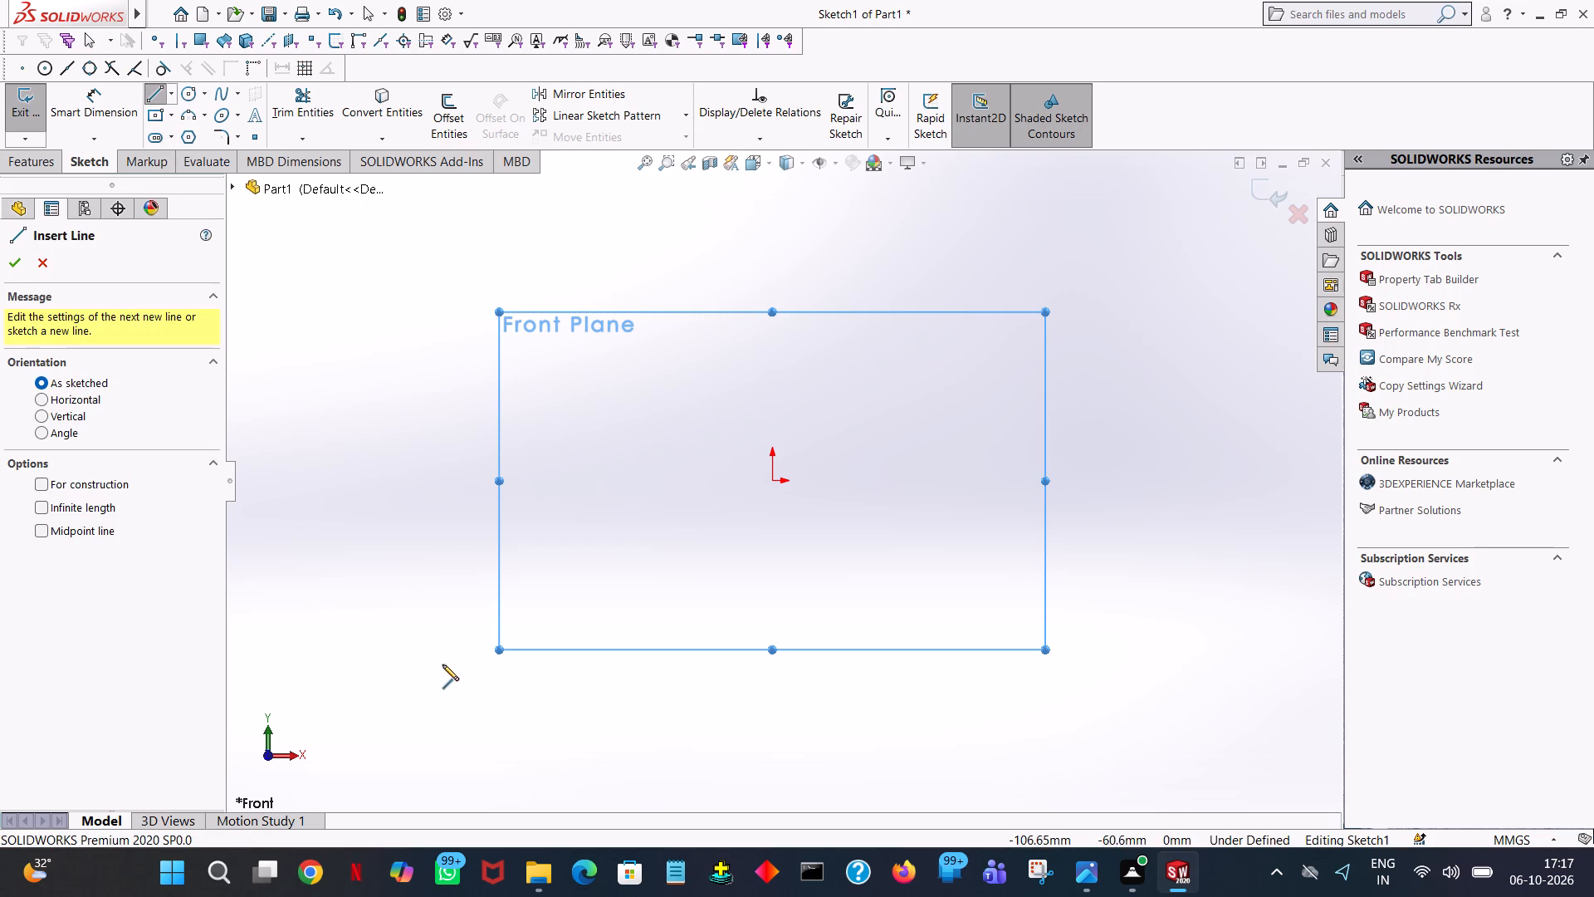
left_click(770, 479)
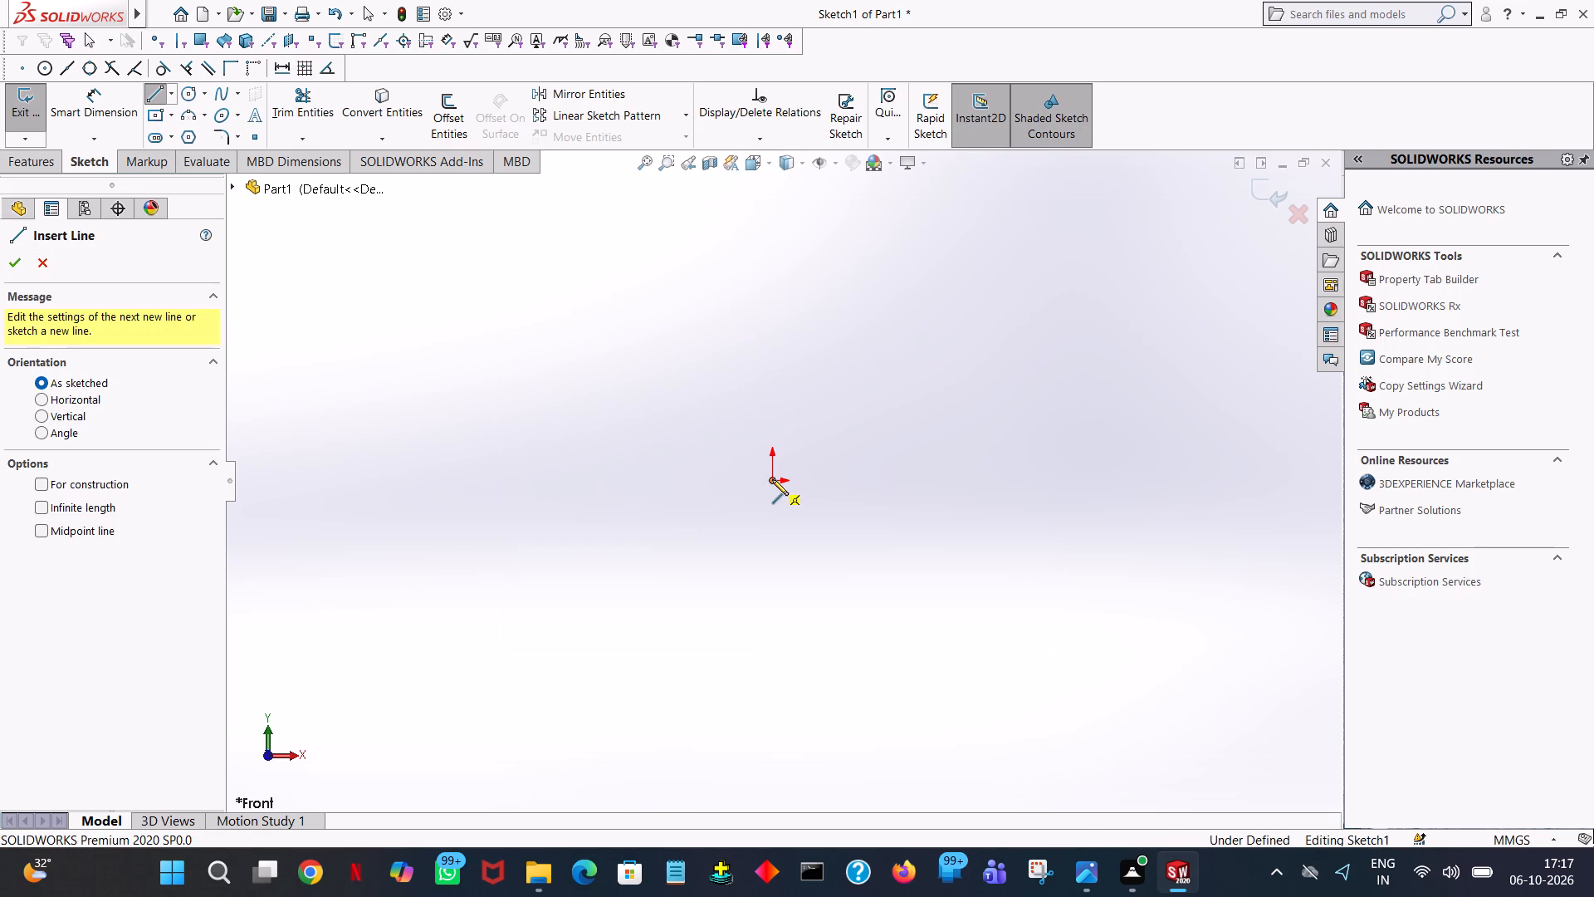
left_click(910, 478)
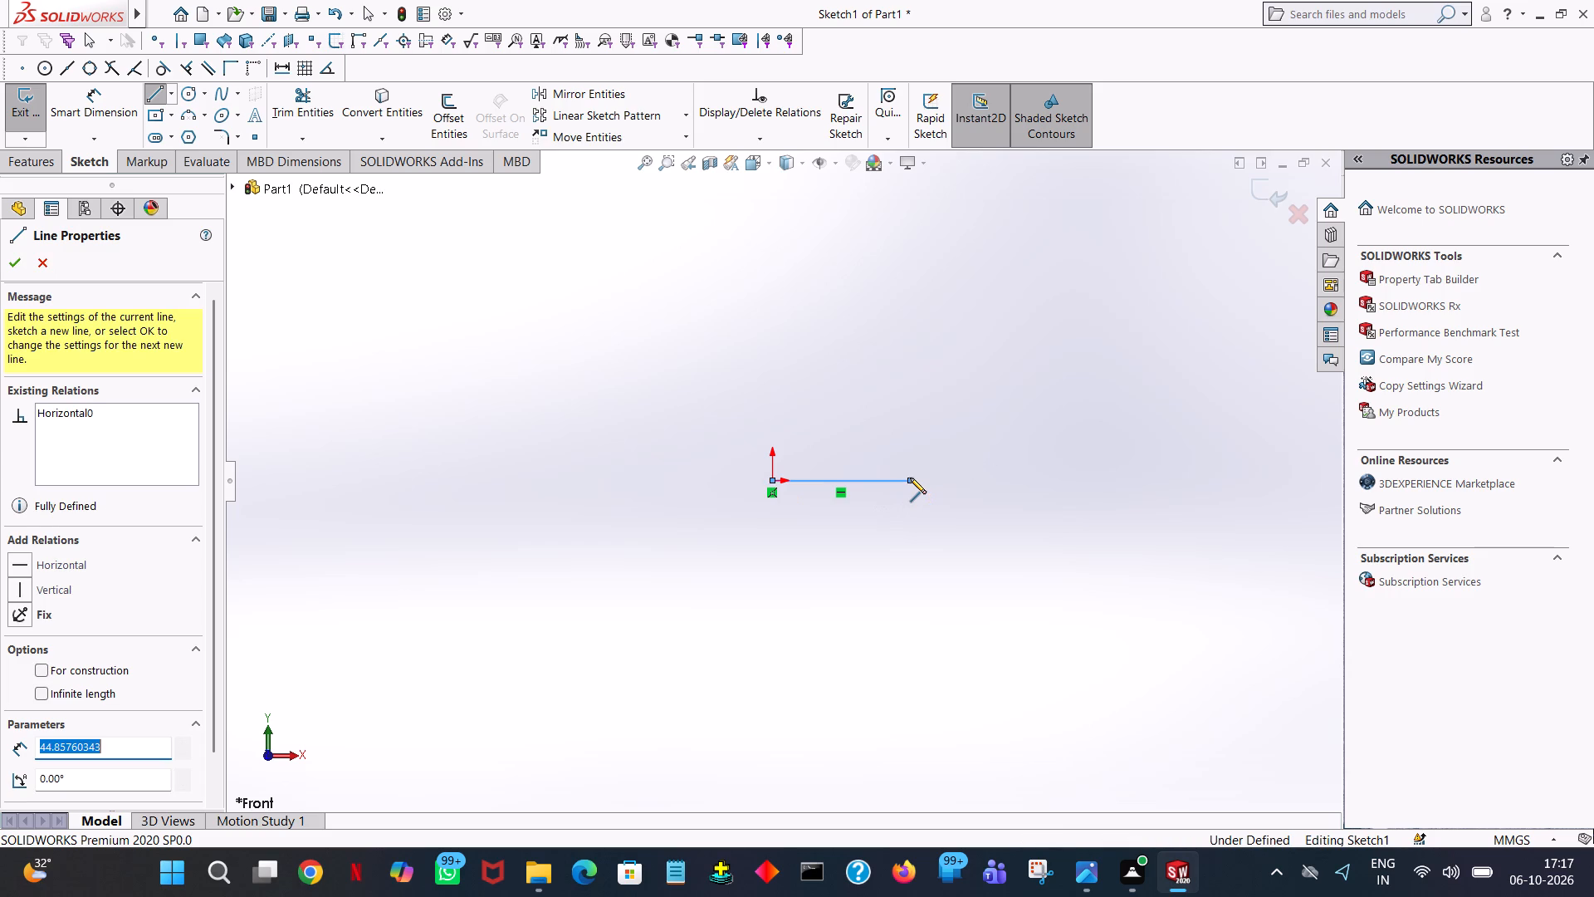
type("125/2")
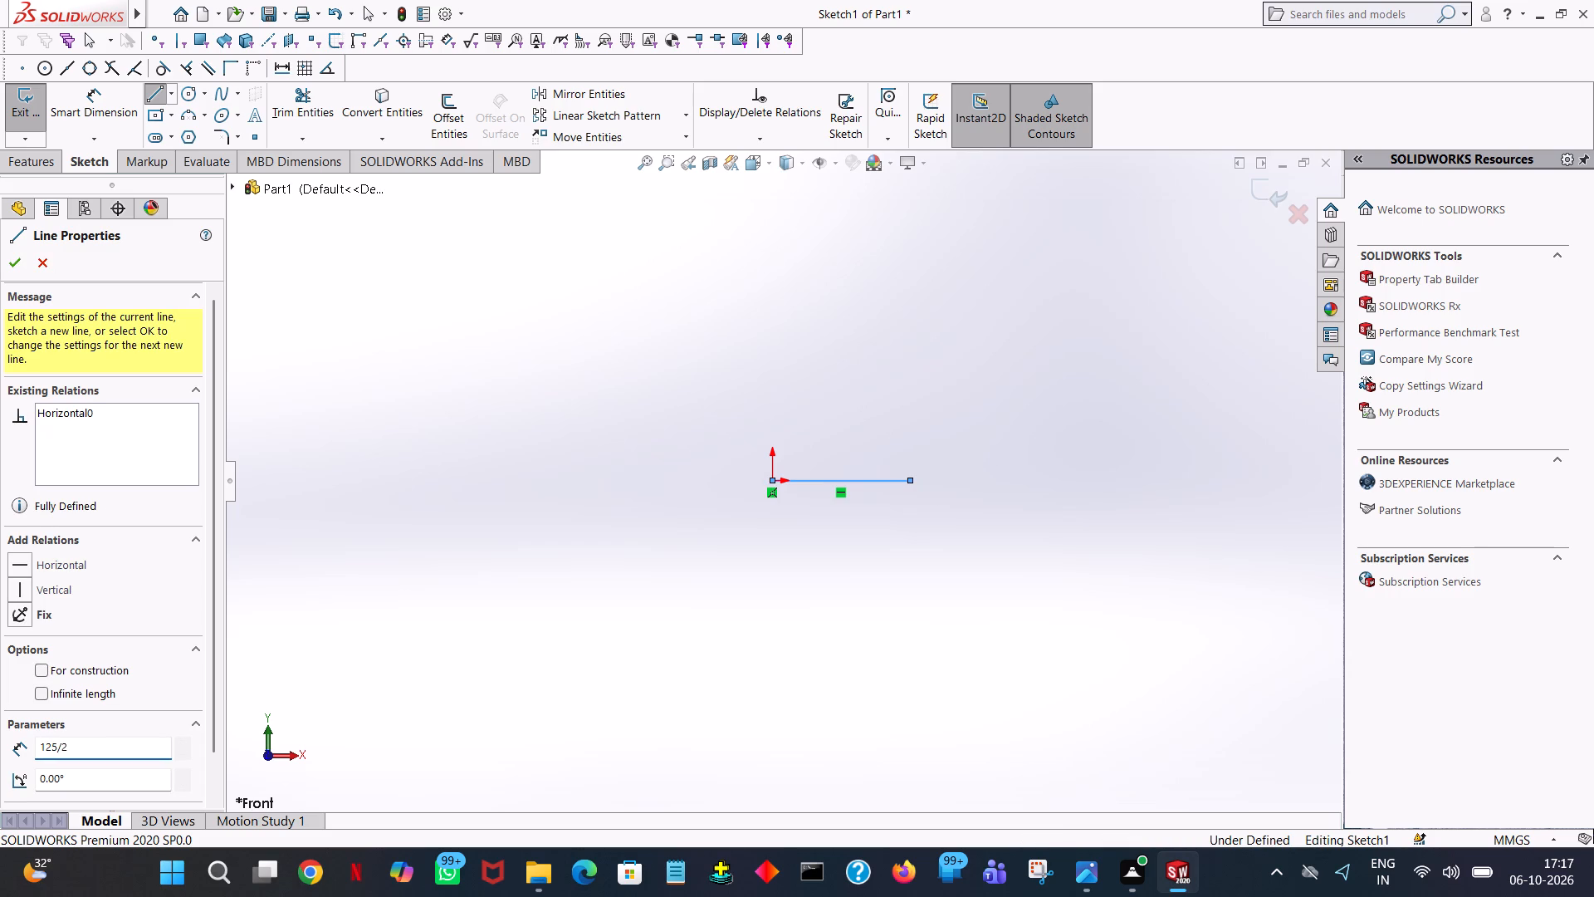
key("Return")
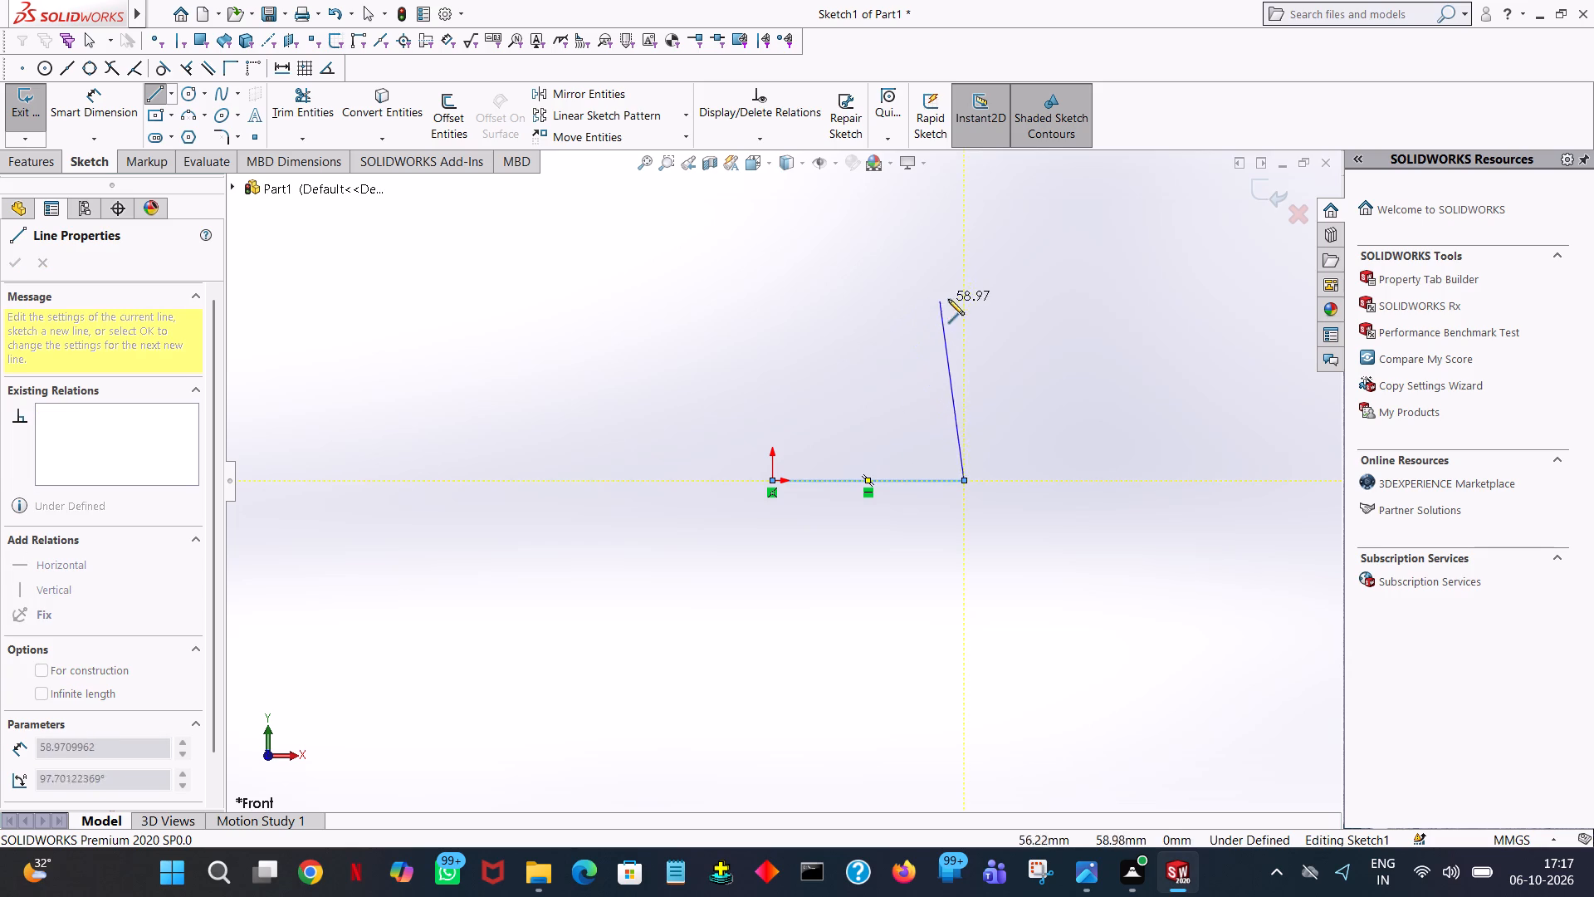
left_click(966, 283)
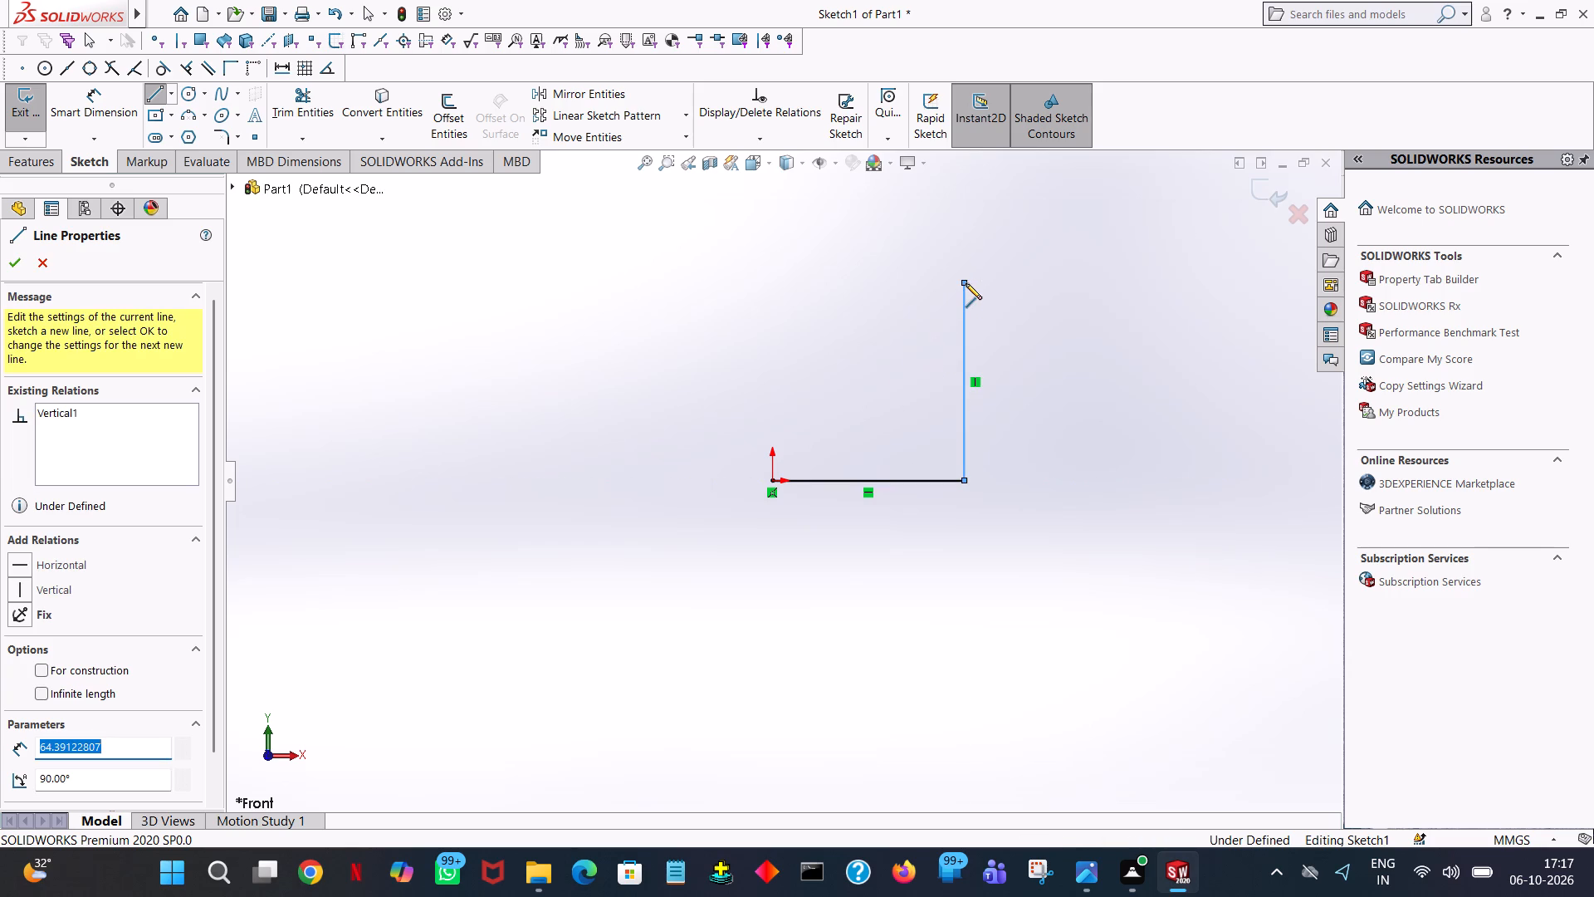
type("102")
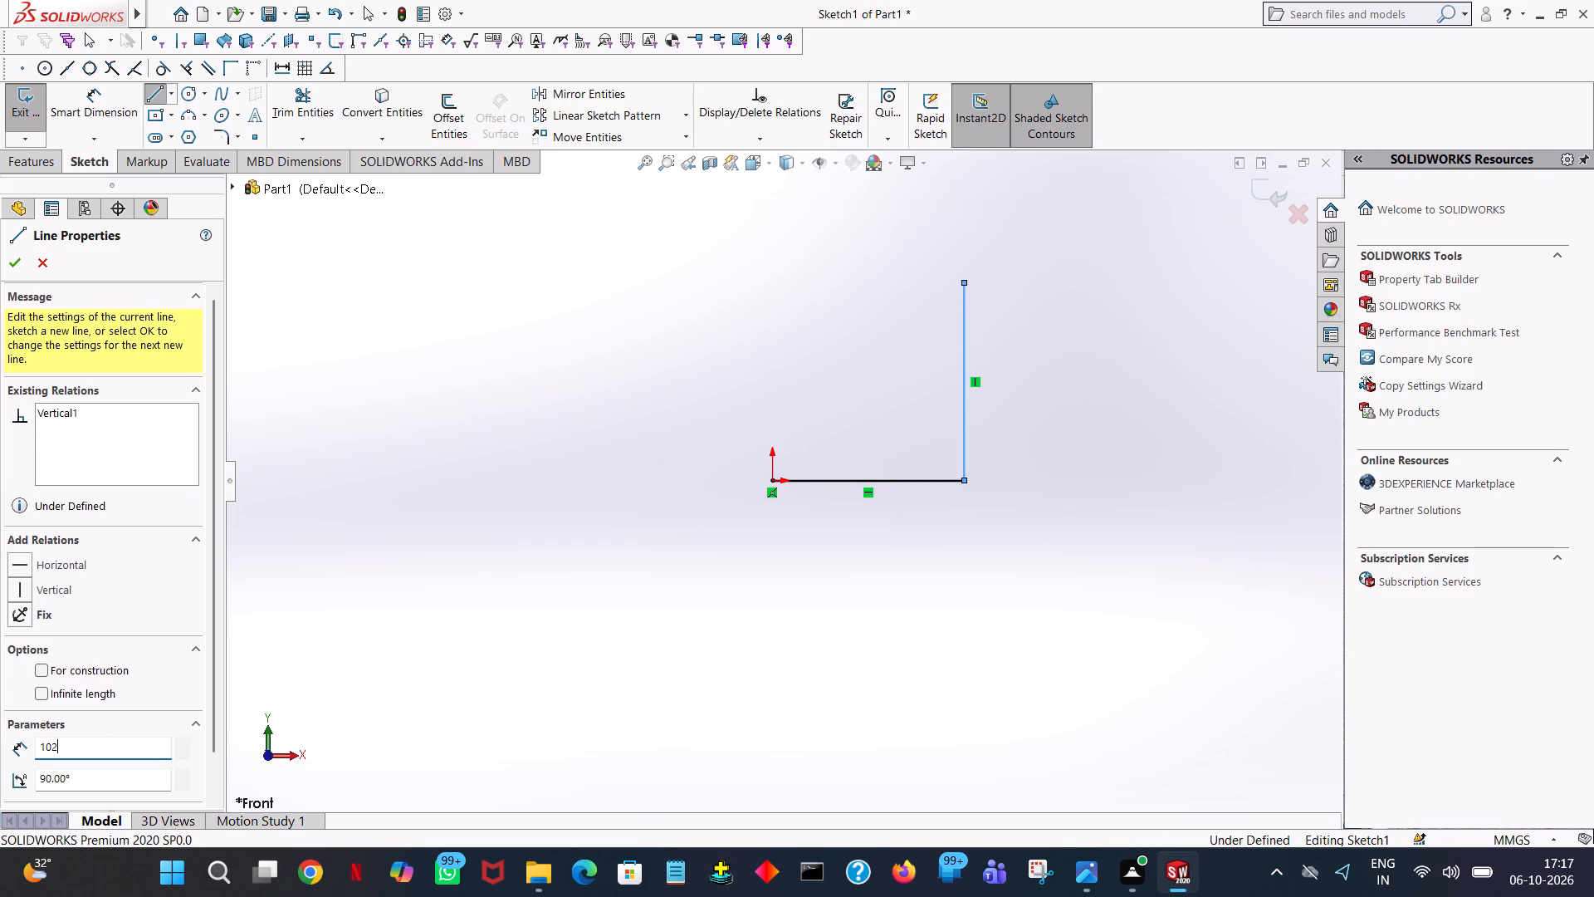
type(".50")
key("Return")
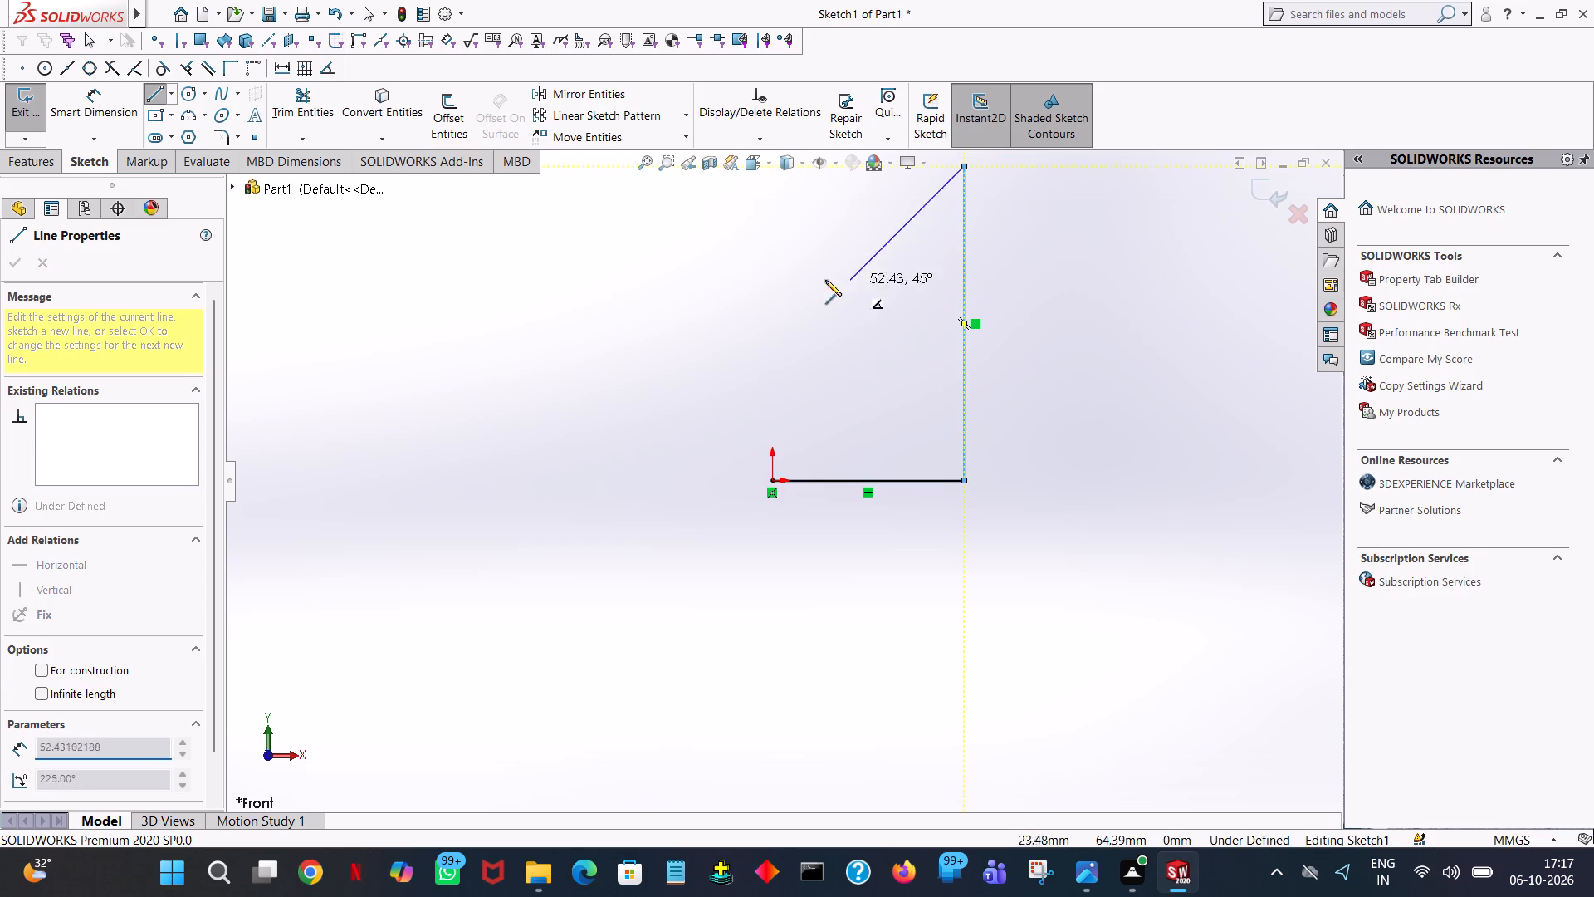
Close the rectangle with a 125 mm top line, a vertical line down to the origin's level, and a bottom line to the origin.
left_click(605, 168)
type("125")
key("Return")
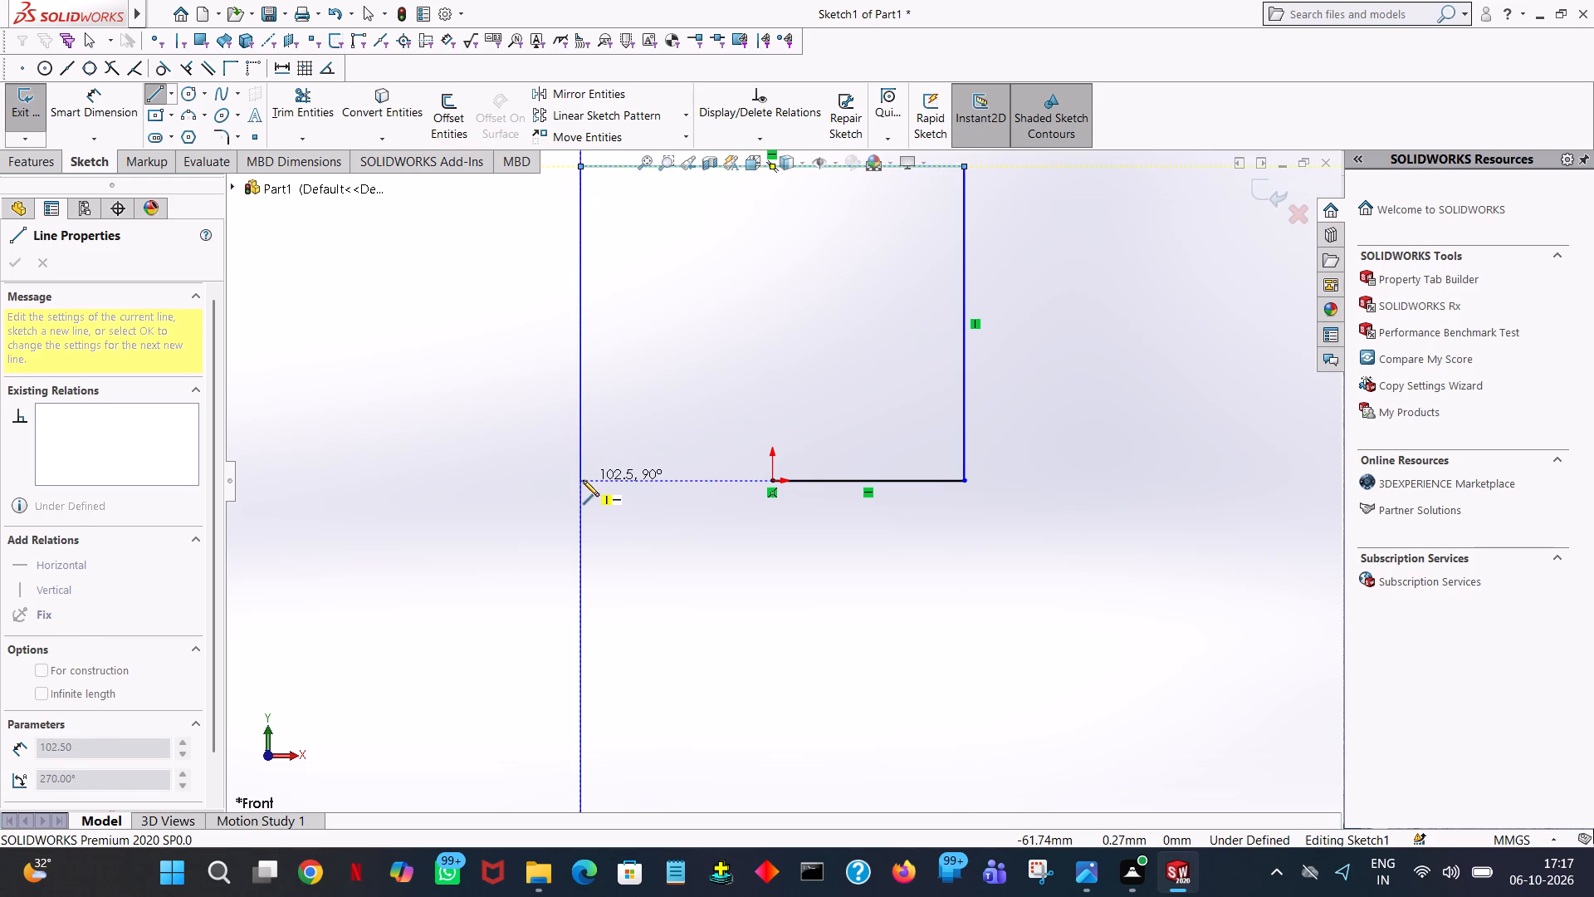
left_click(583, 480)
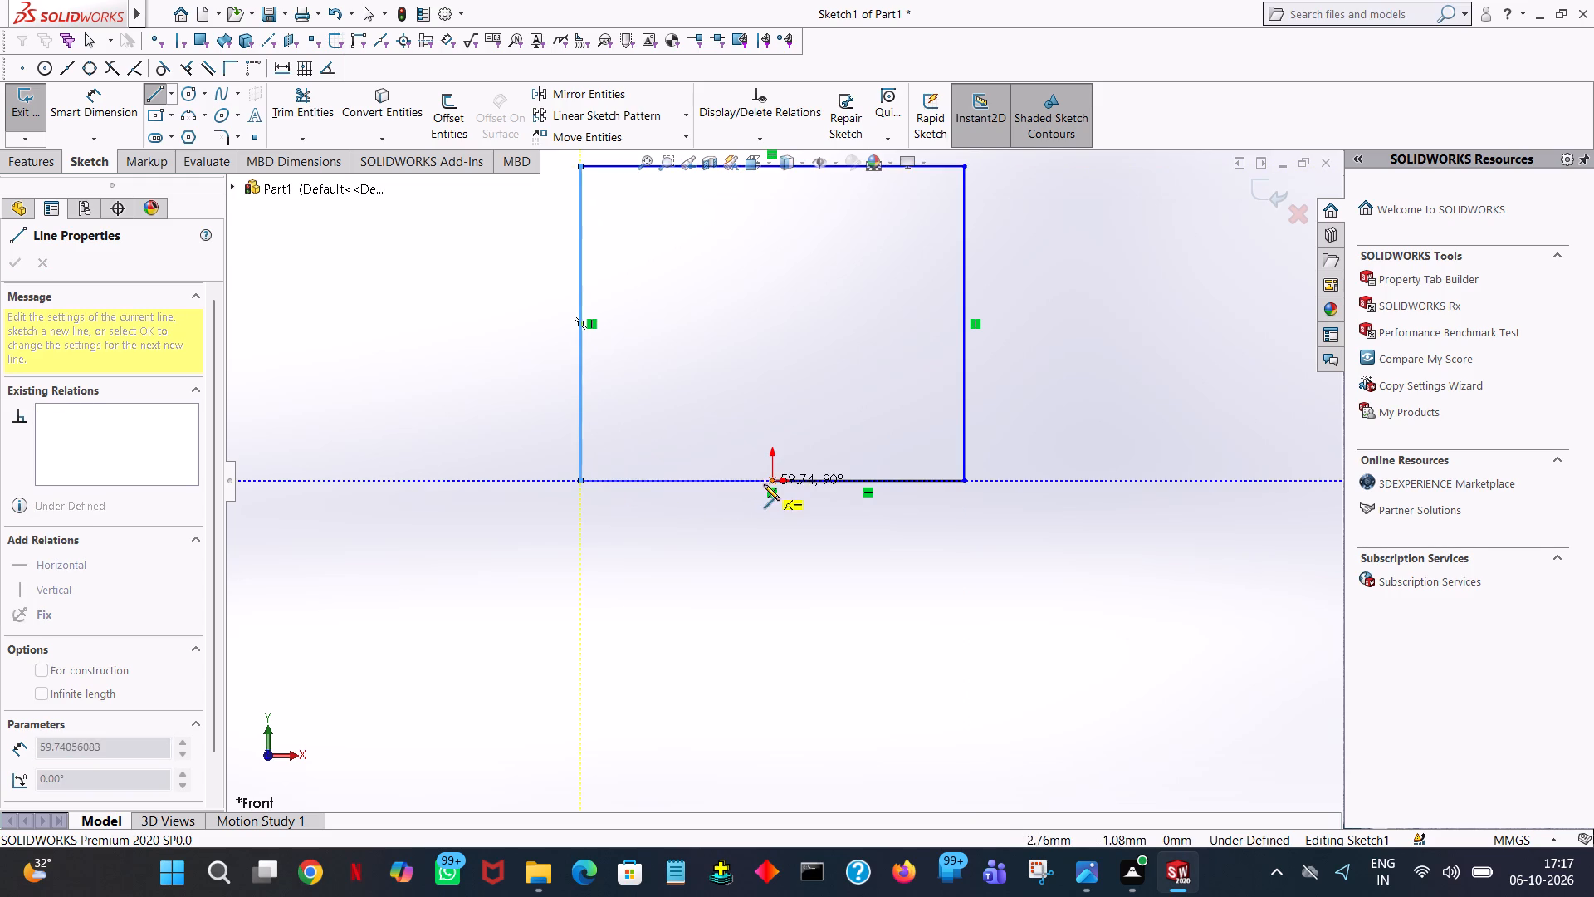
left_click(769, 481)
right_click(769, 481)
left_click(806, 488)
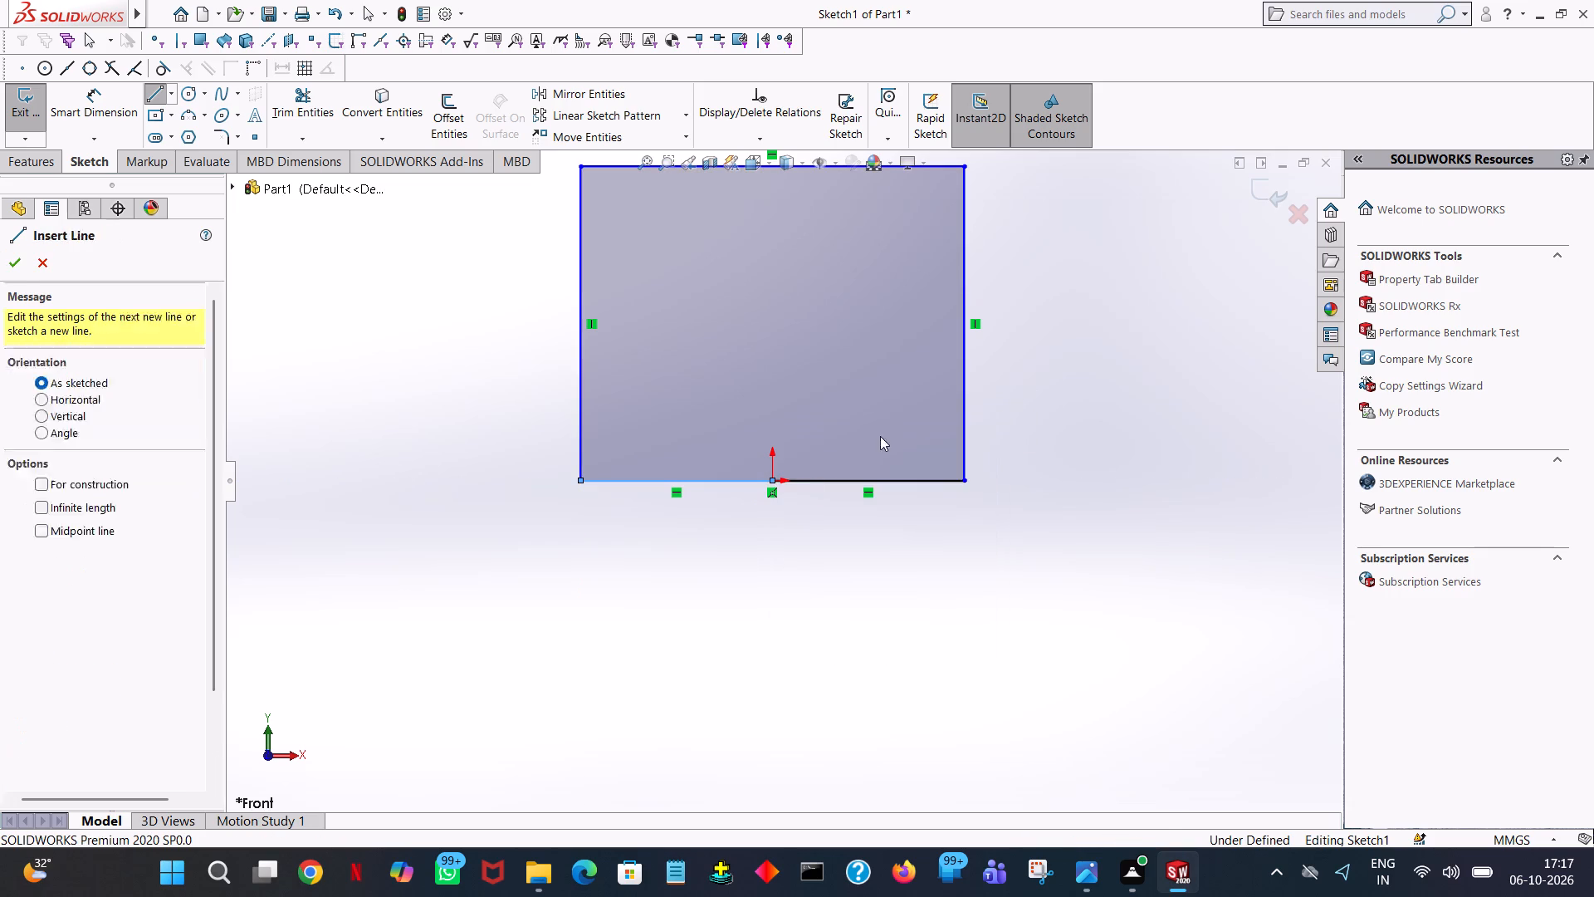
left_click(1079, 406)
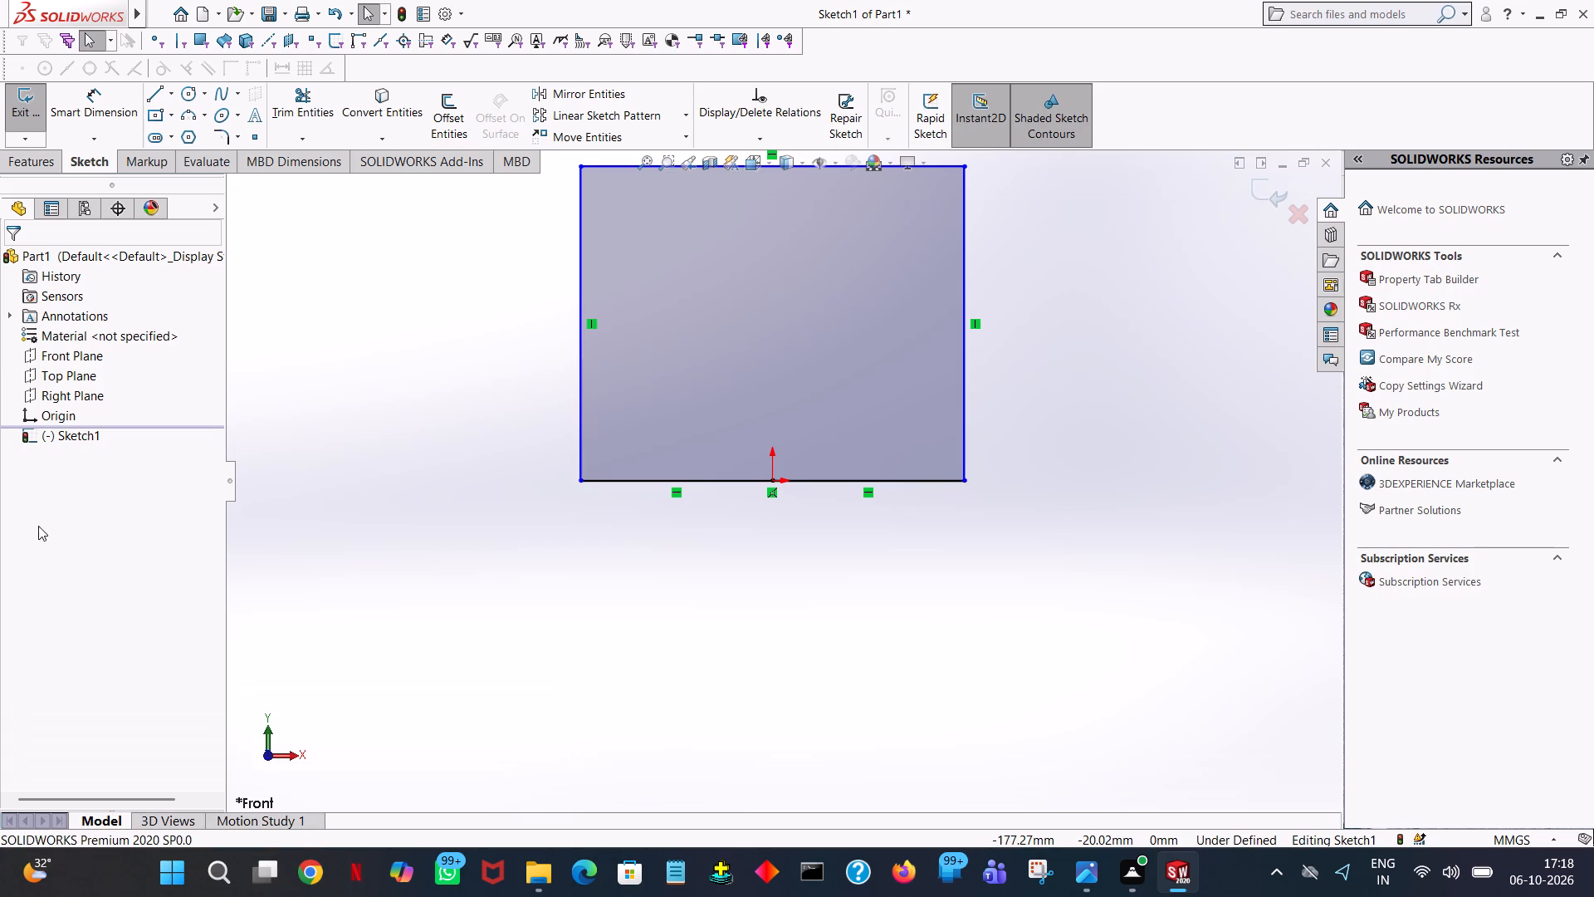
Begin a solid feature from the closed rectangular profile.
left_click(22, 162)
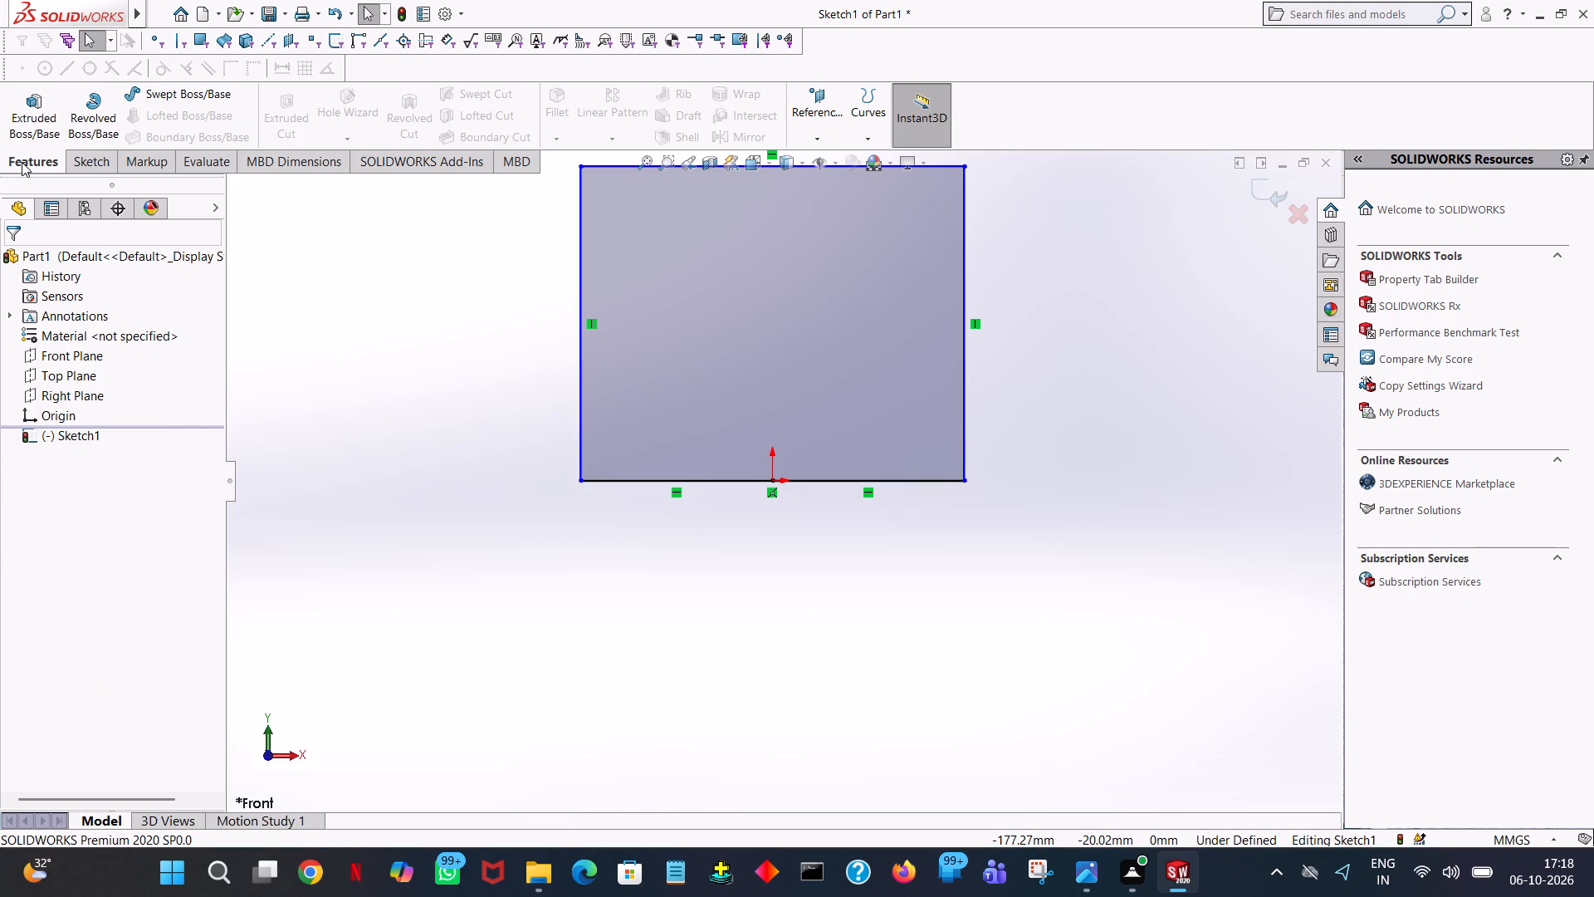
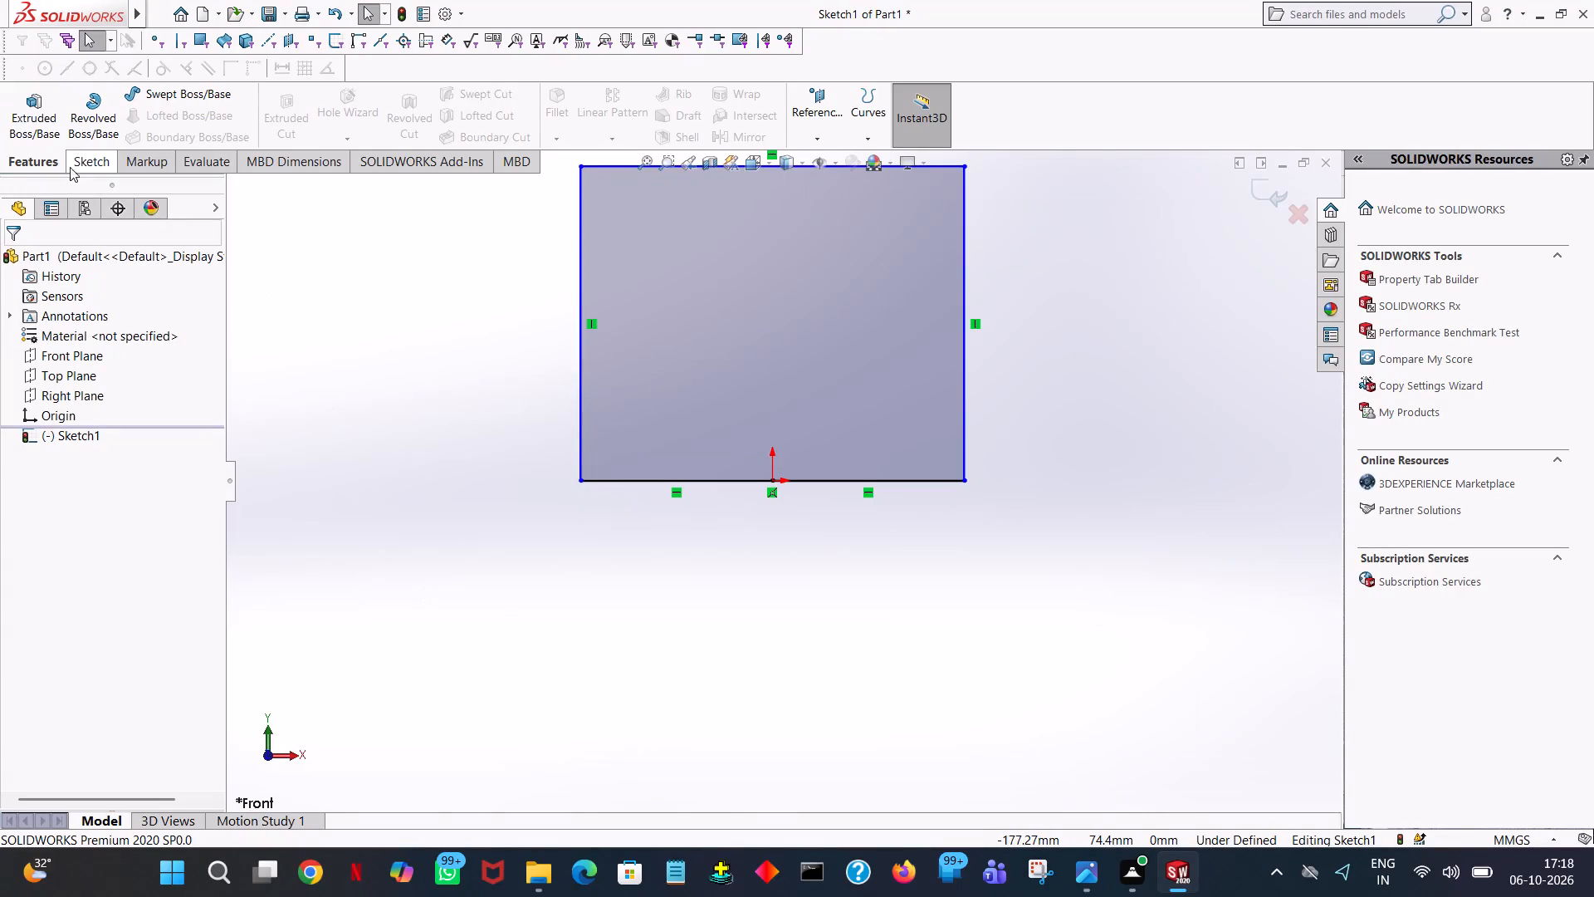
Extrude the rectangular profile with a Mid Plane end condition and a depth of 25 mm.
left_click(19, 122)
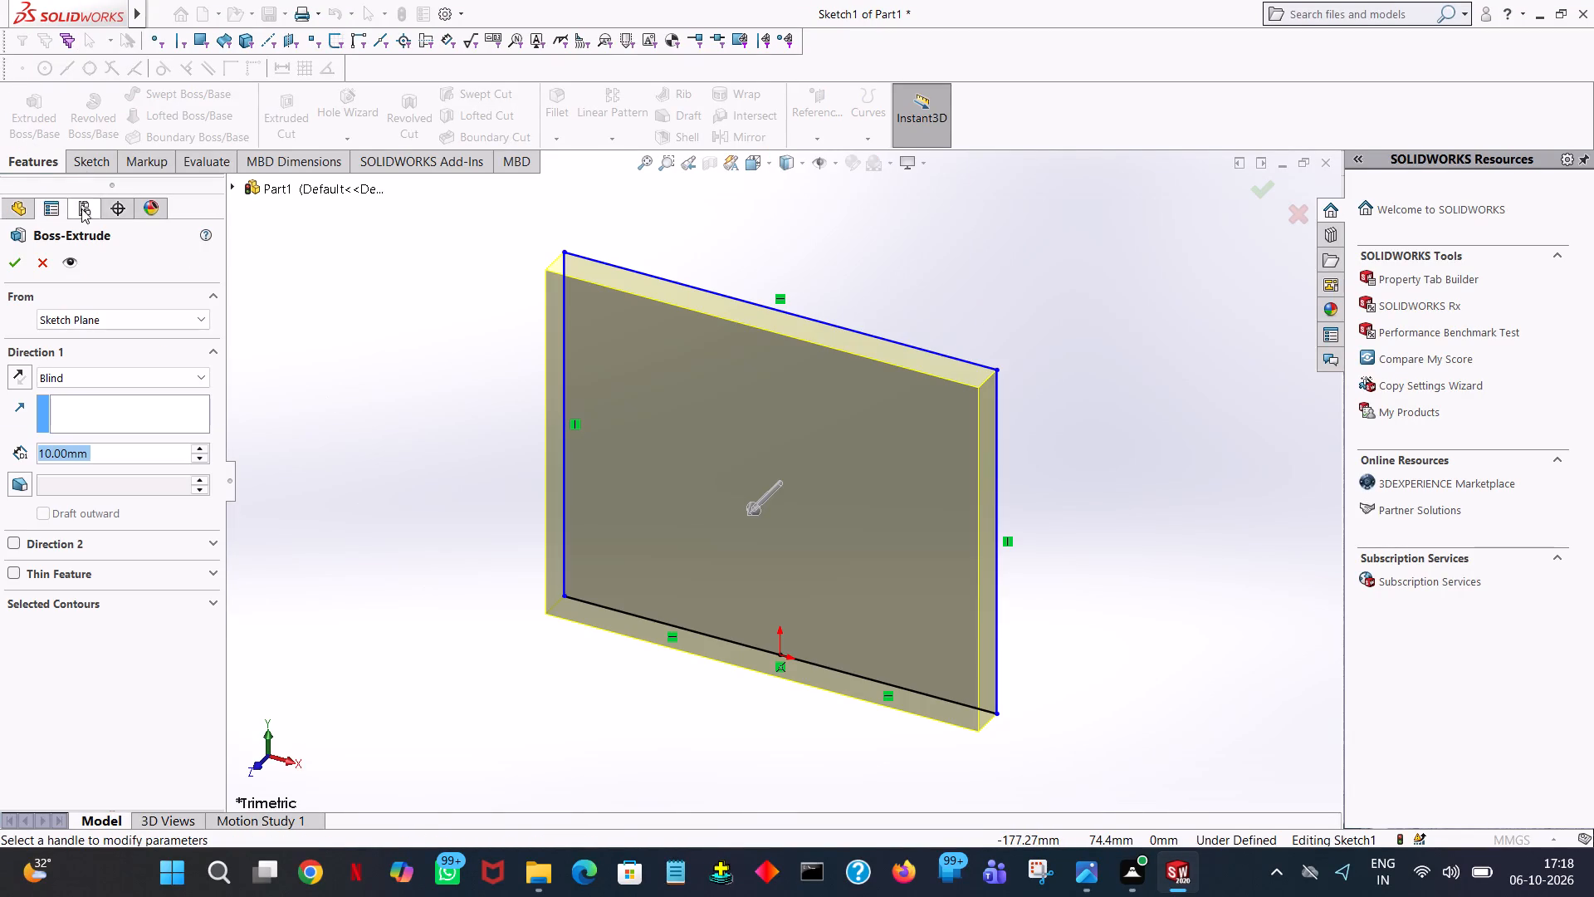
left_click(125, 380)
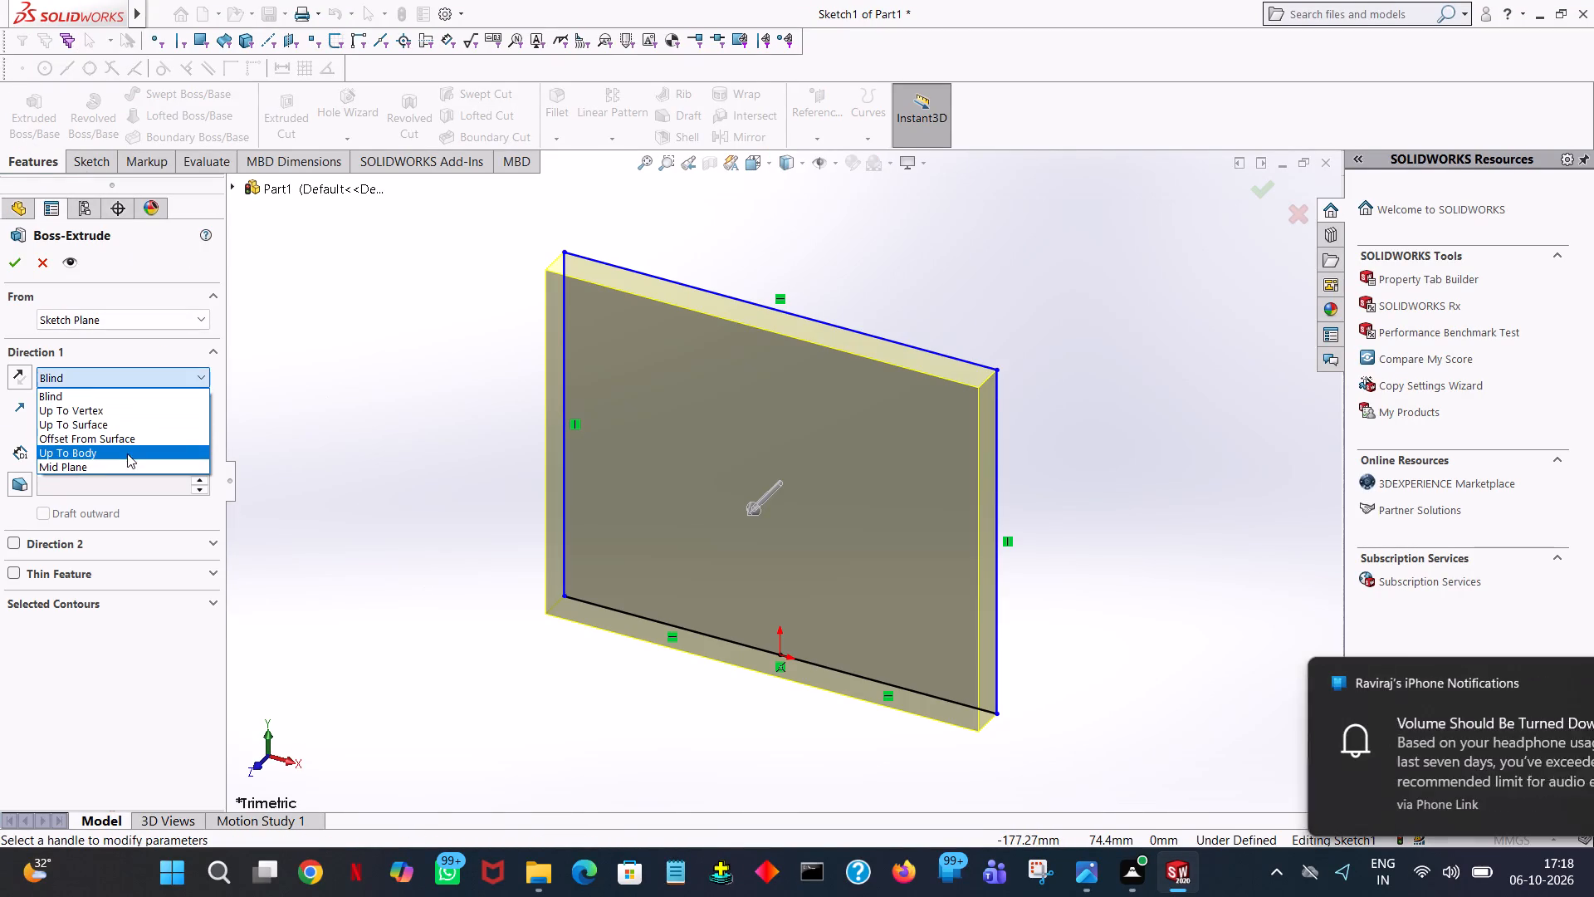
left_click(126, 461)
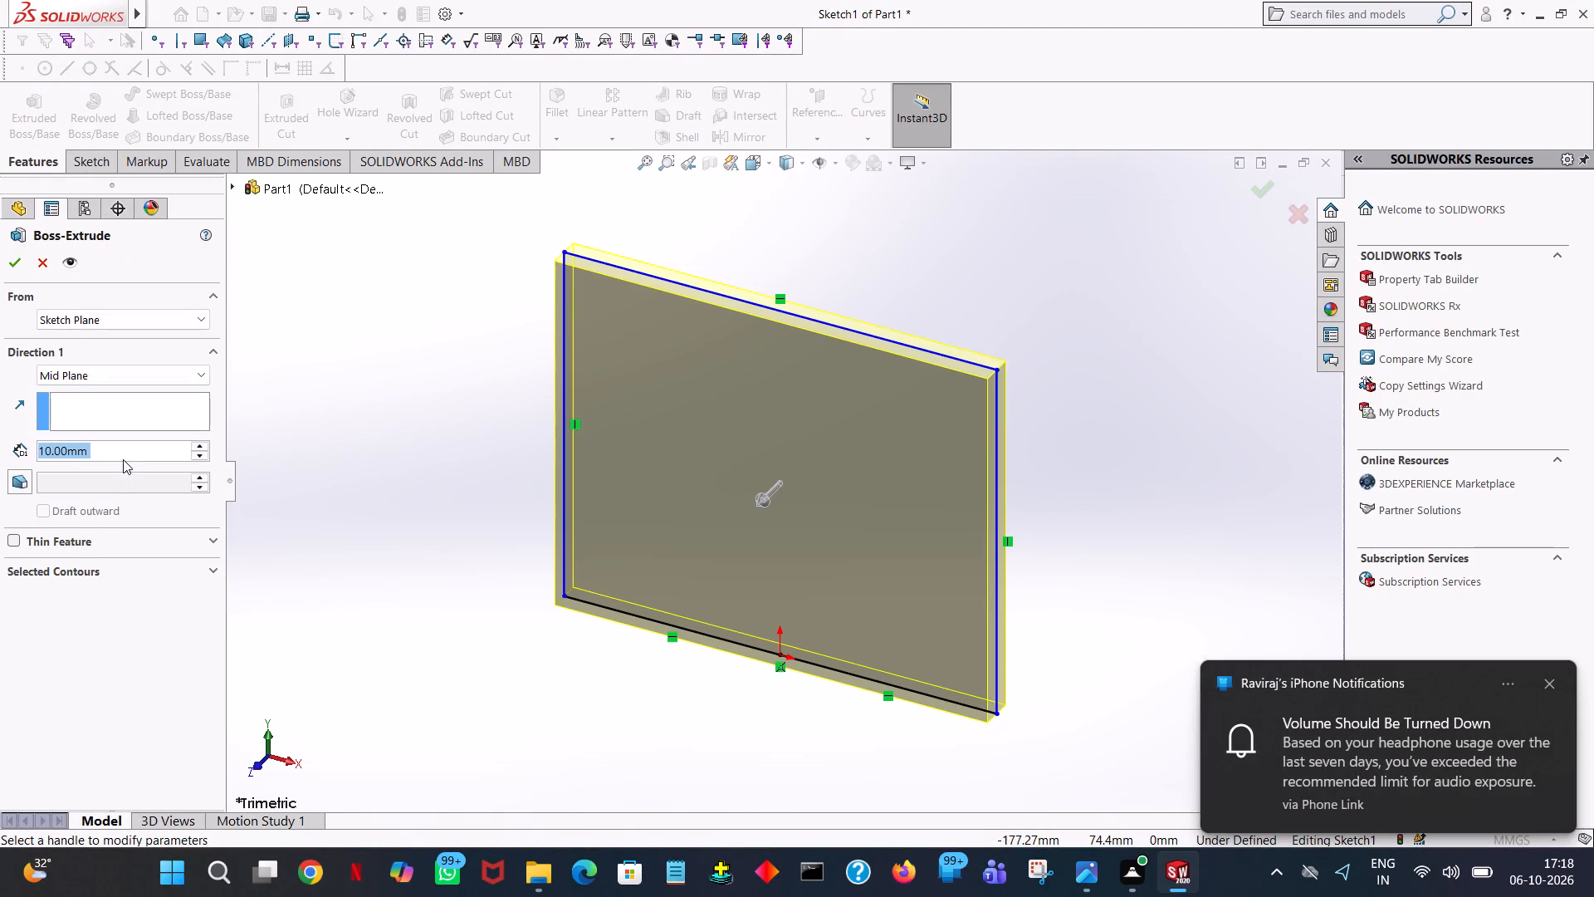
type("25")
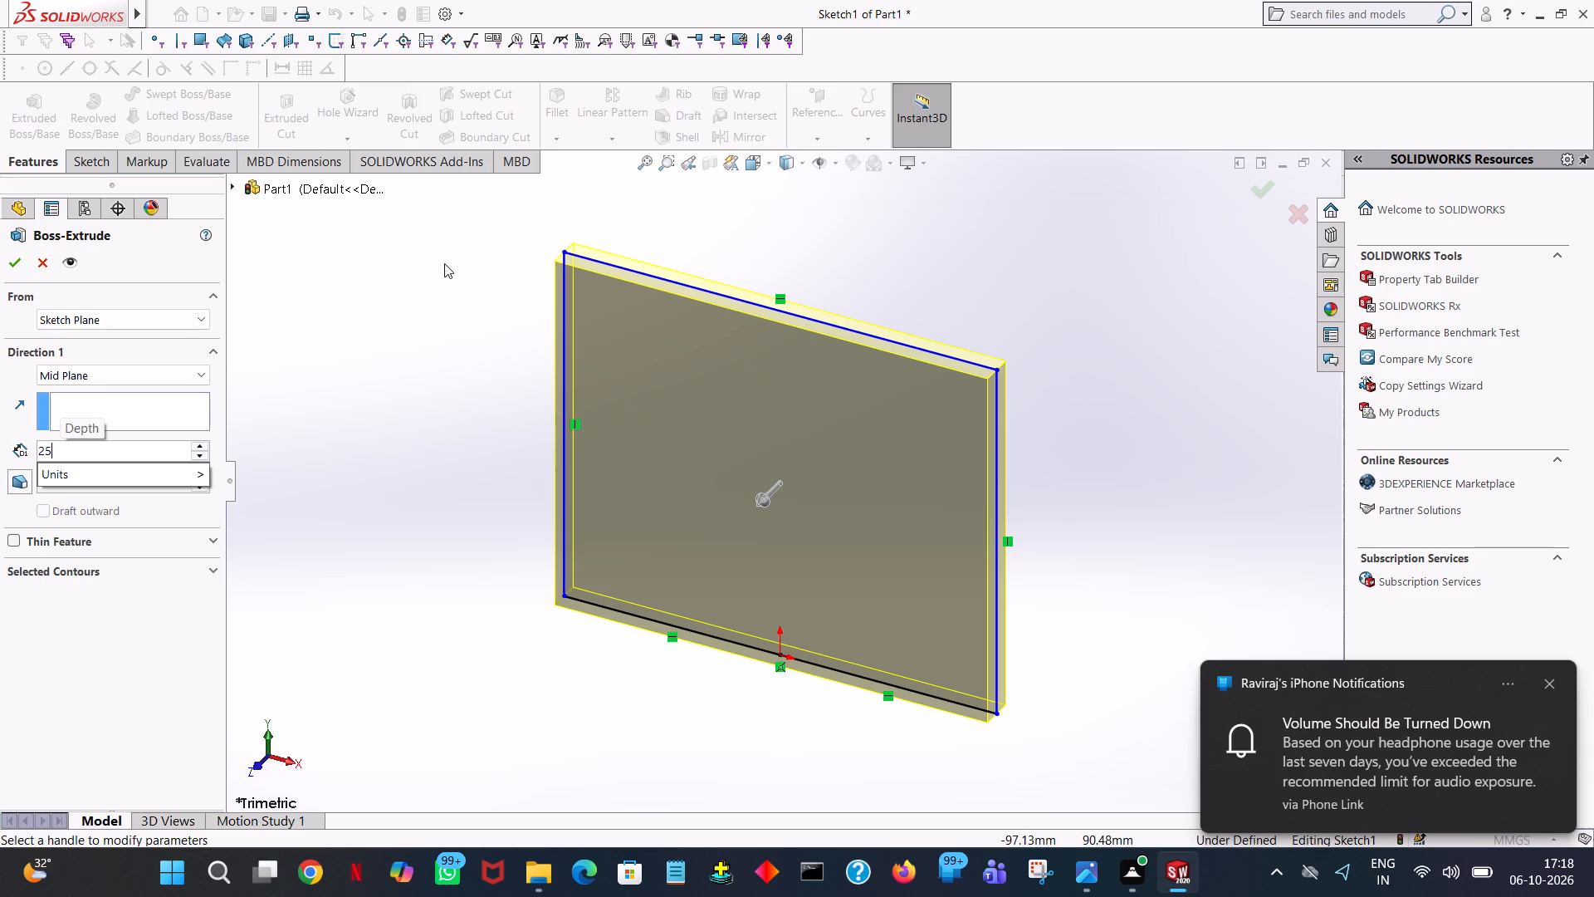
left_click(443, 270)
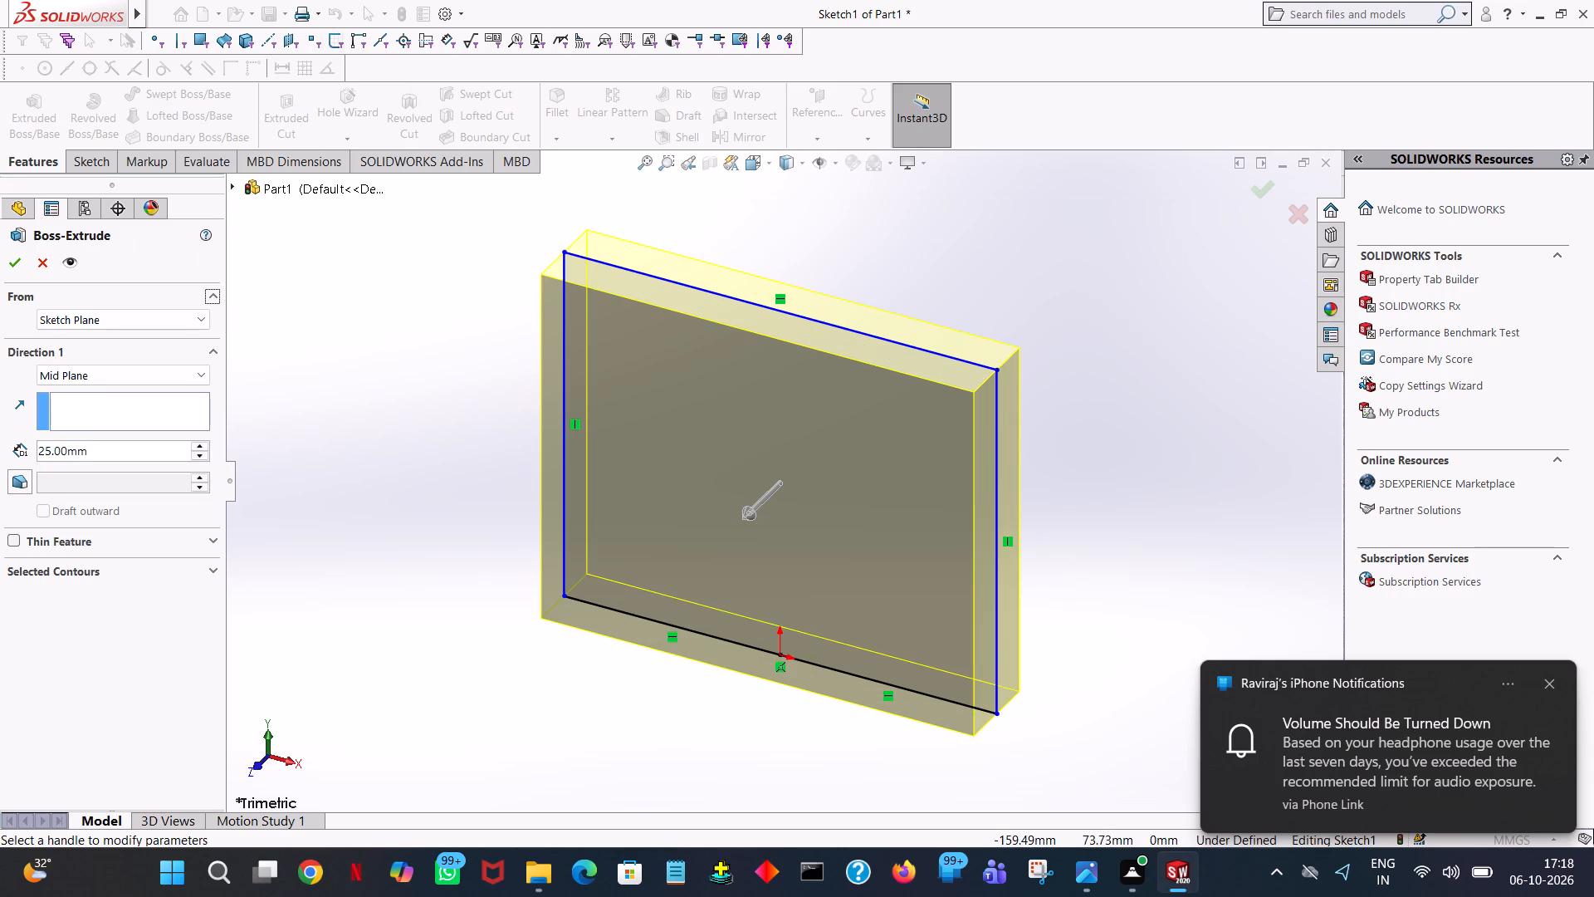
left_click(6, 260)
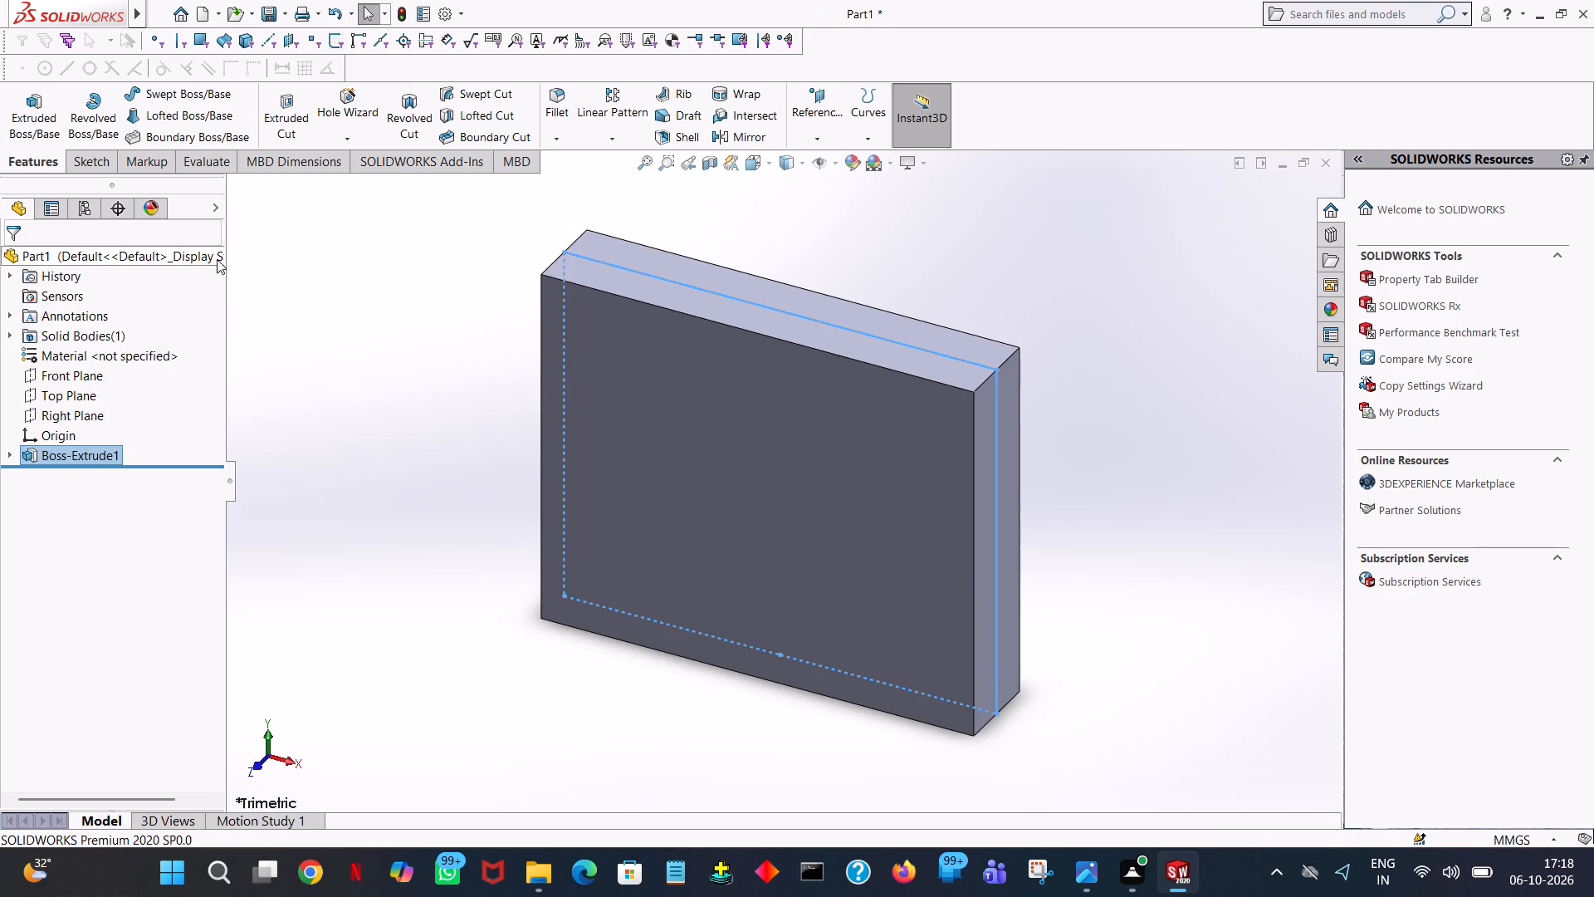
left_click(359, 267)
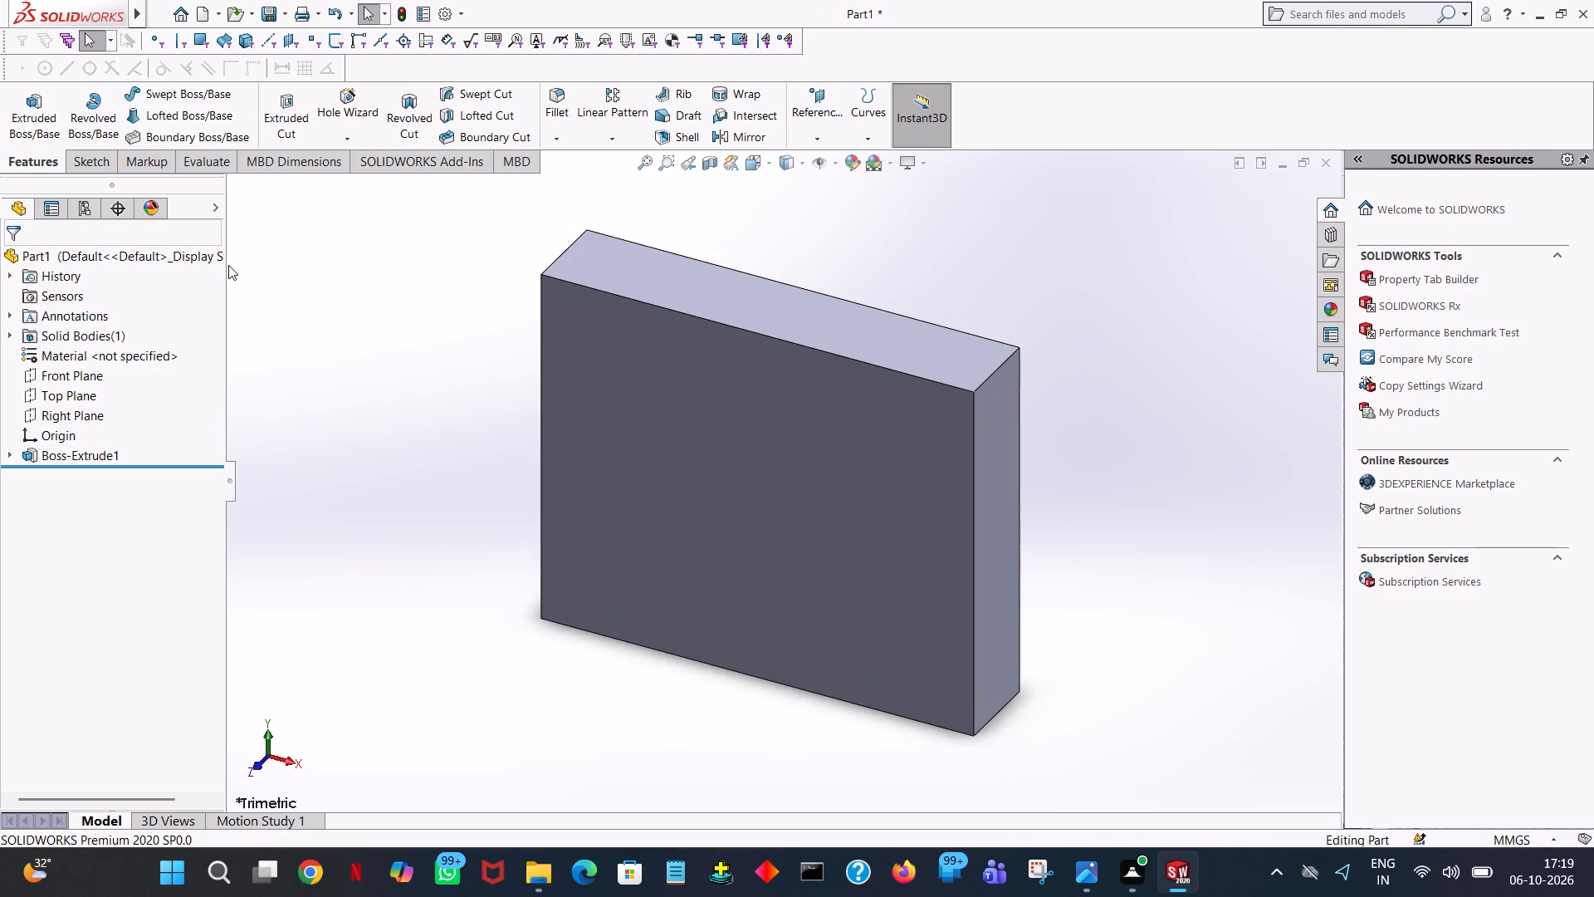
On the block's top face, sketch a vertical line about 75.7 mm long from the front-right corner toward and past the back edge.
key("ctrl+7")
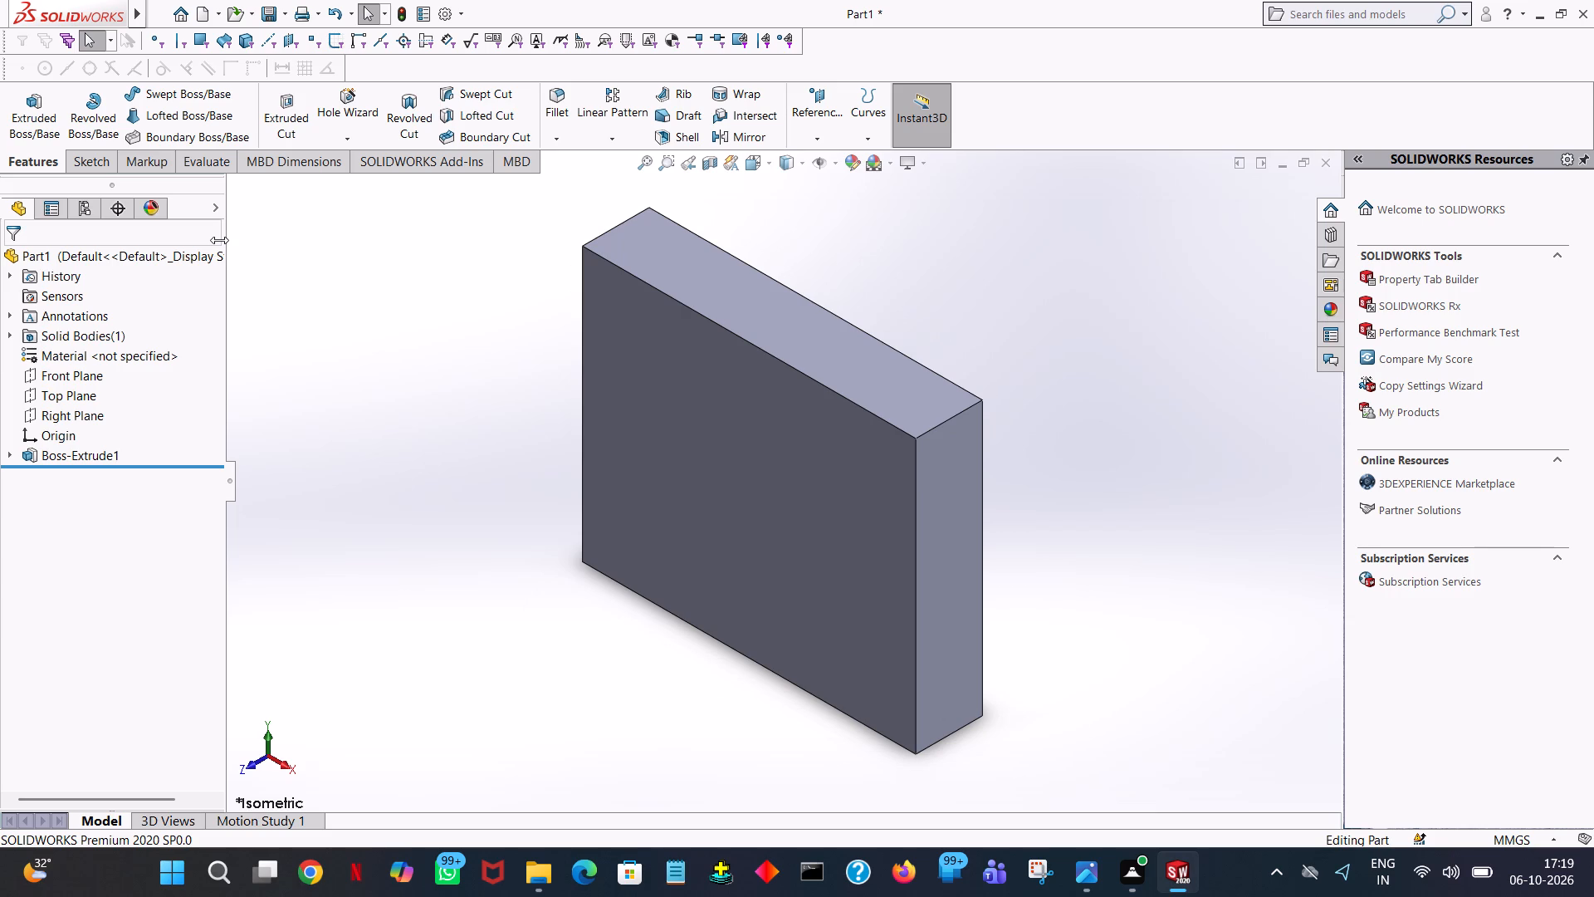
left_click(46, 115)
left_click(687, 267)
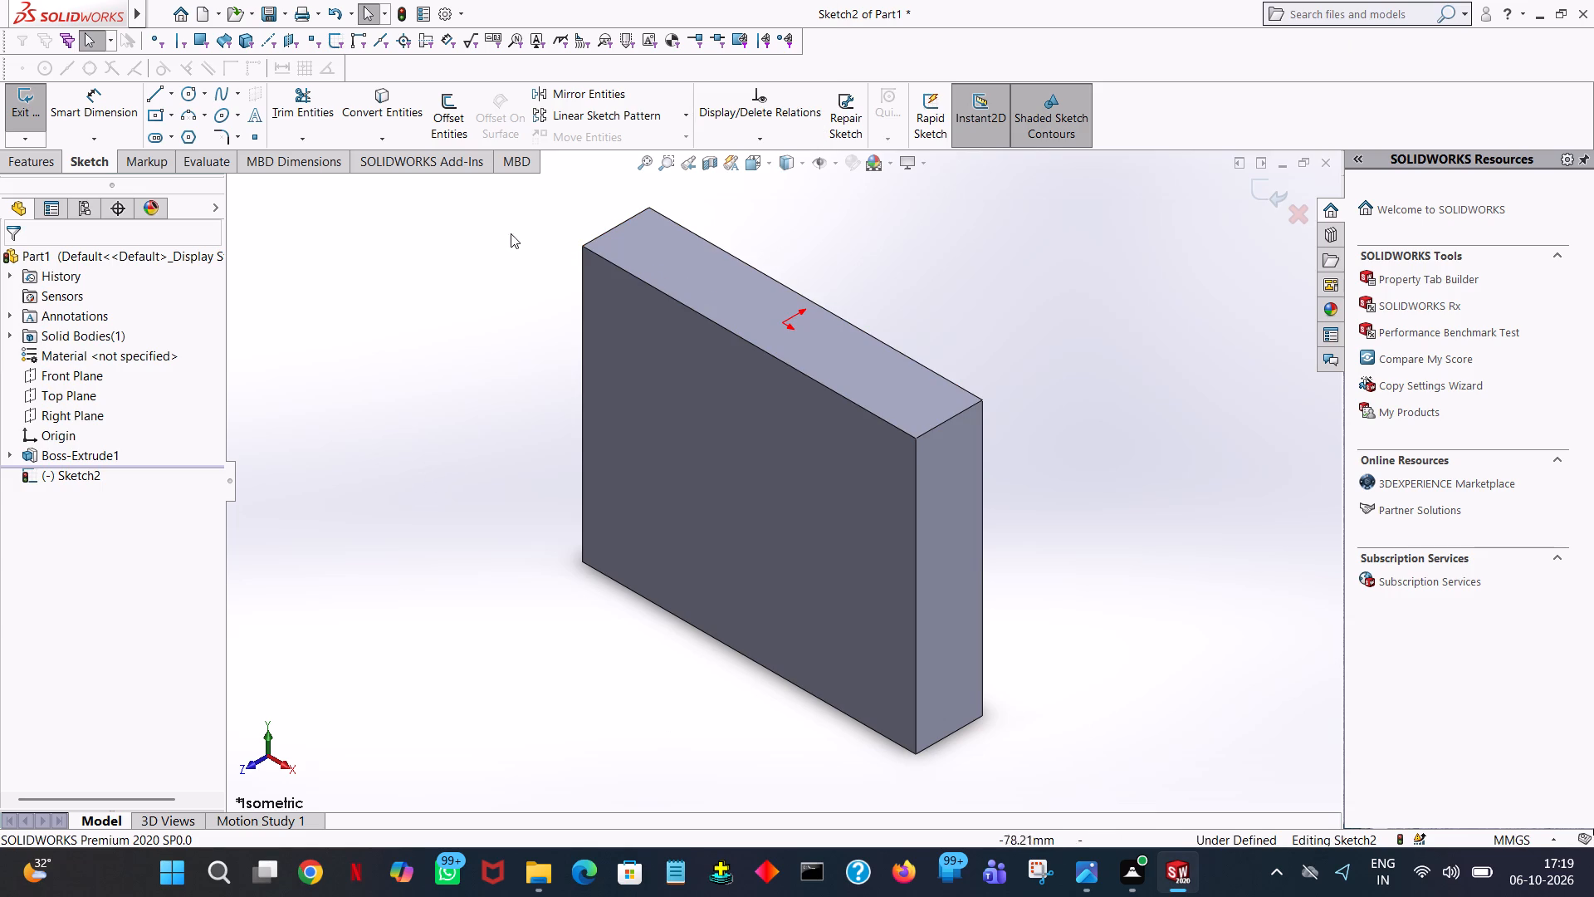
left_click(775, 164)
left_click(845, 259)
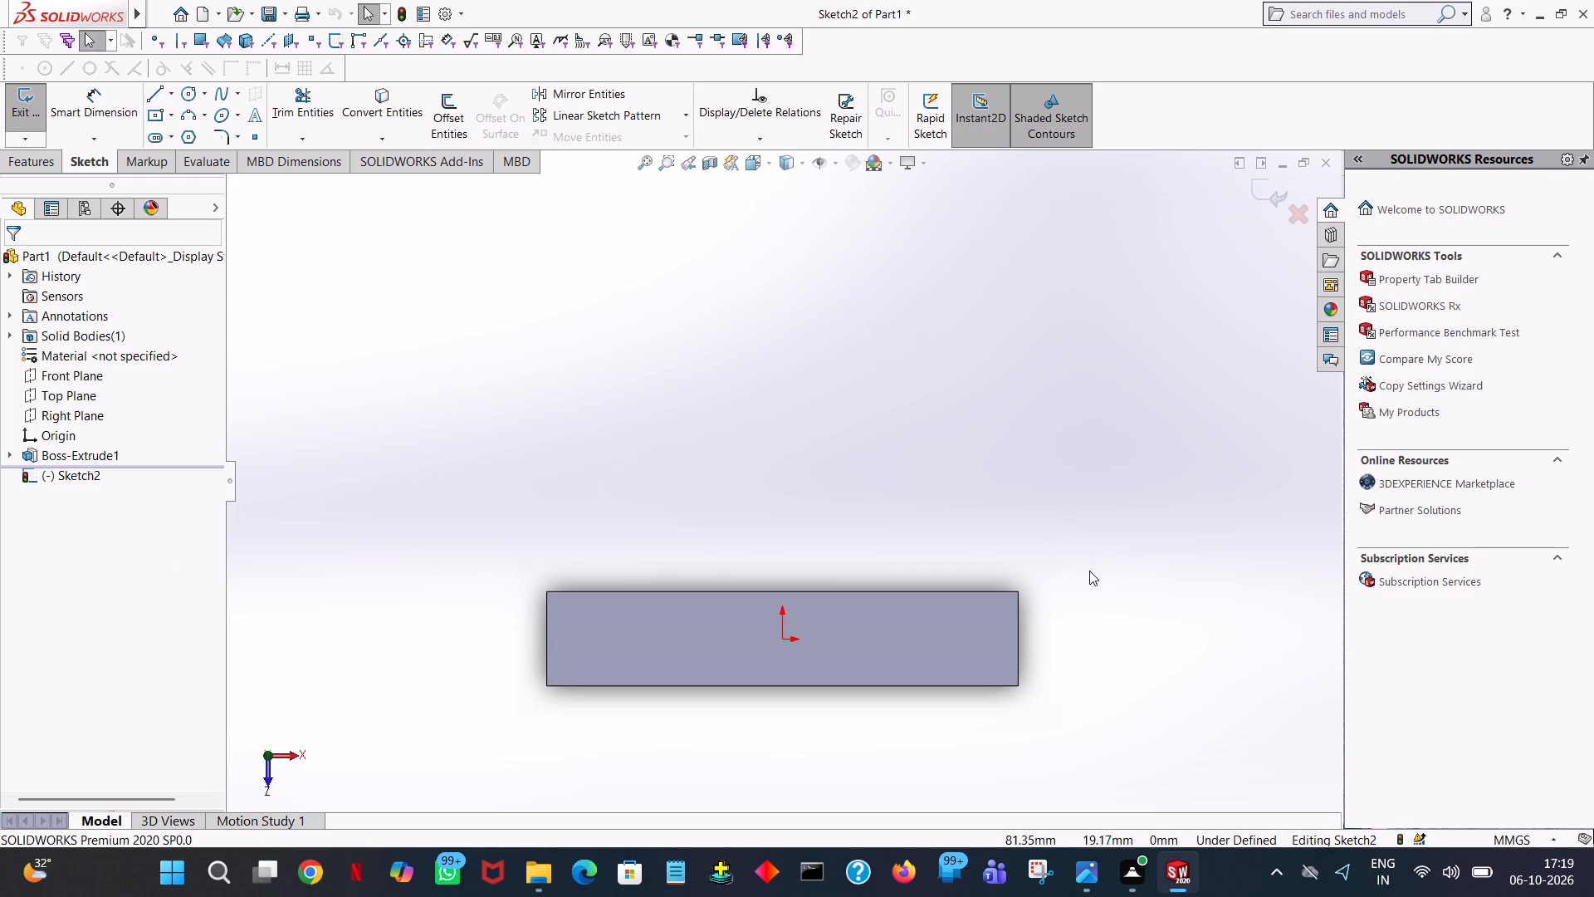
middle_click_drag(1089, 575, 1089, 584)
middle_click(1089, 623)
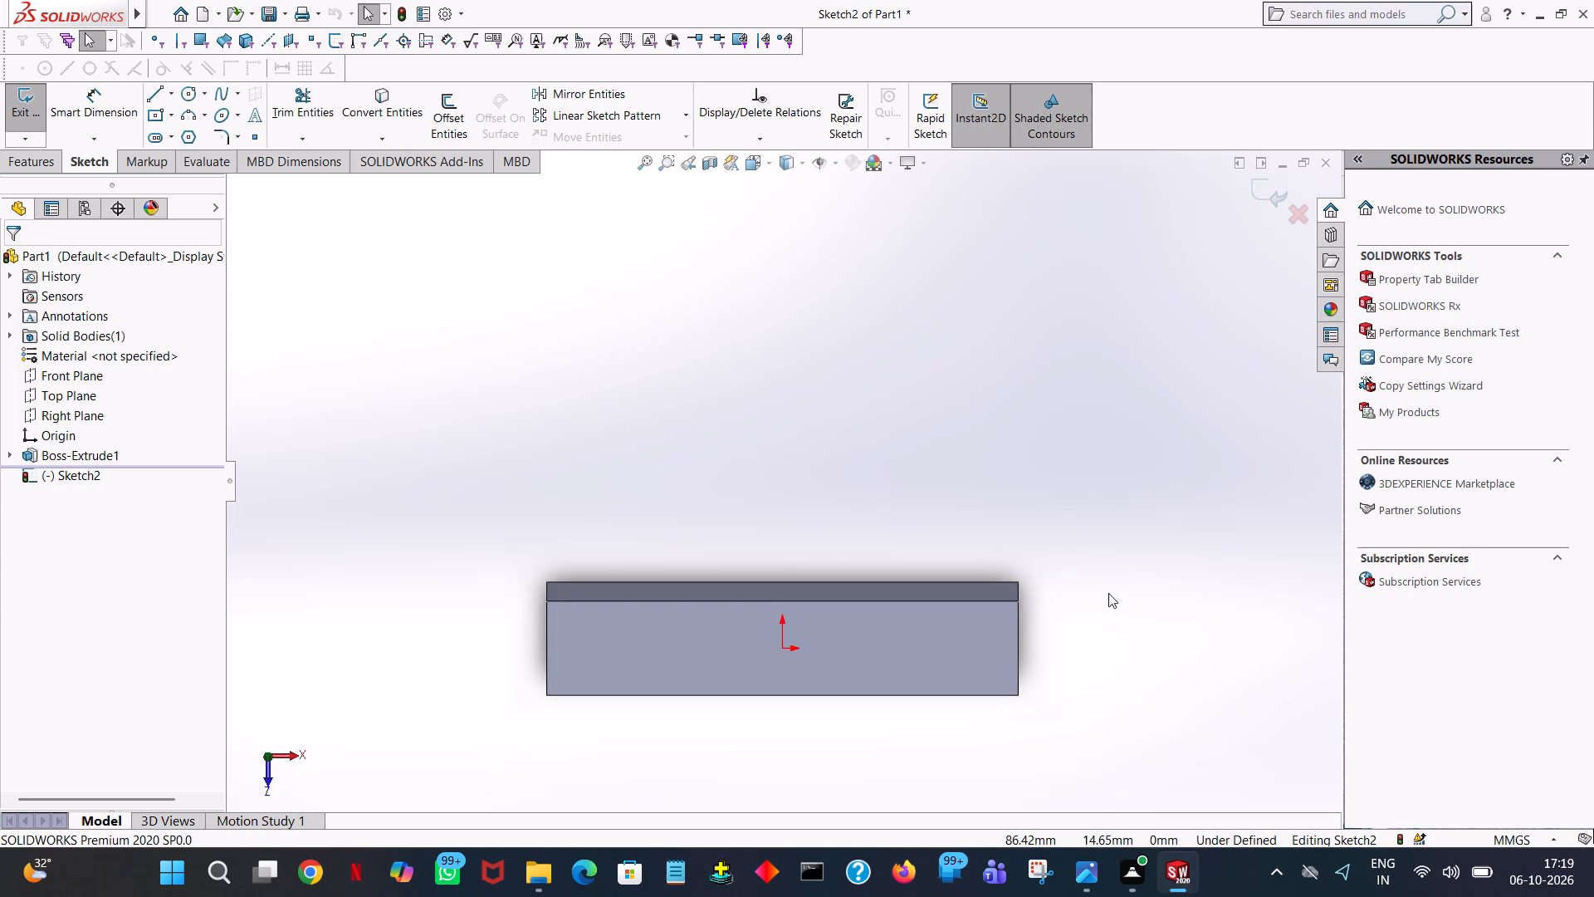
key("ctrl+7")
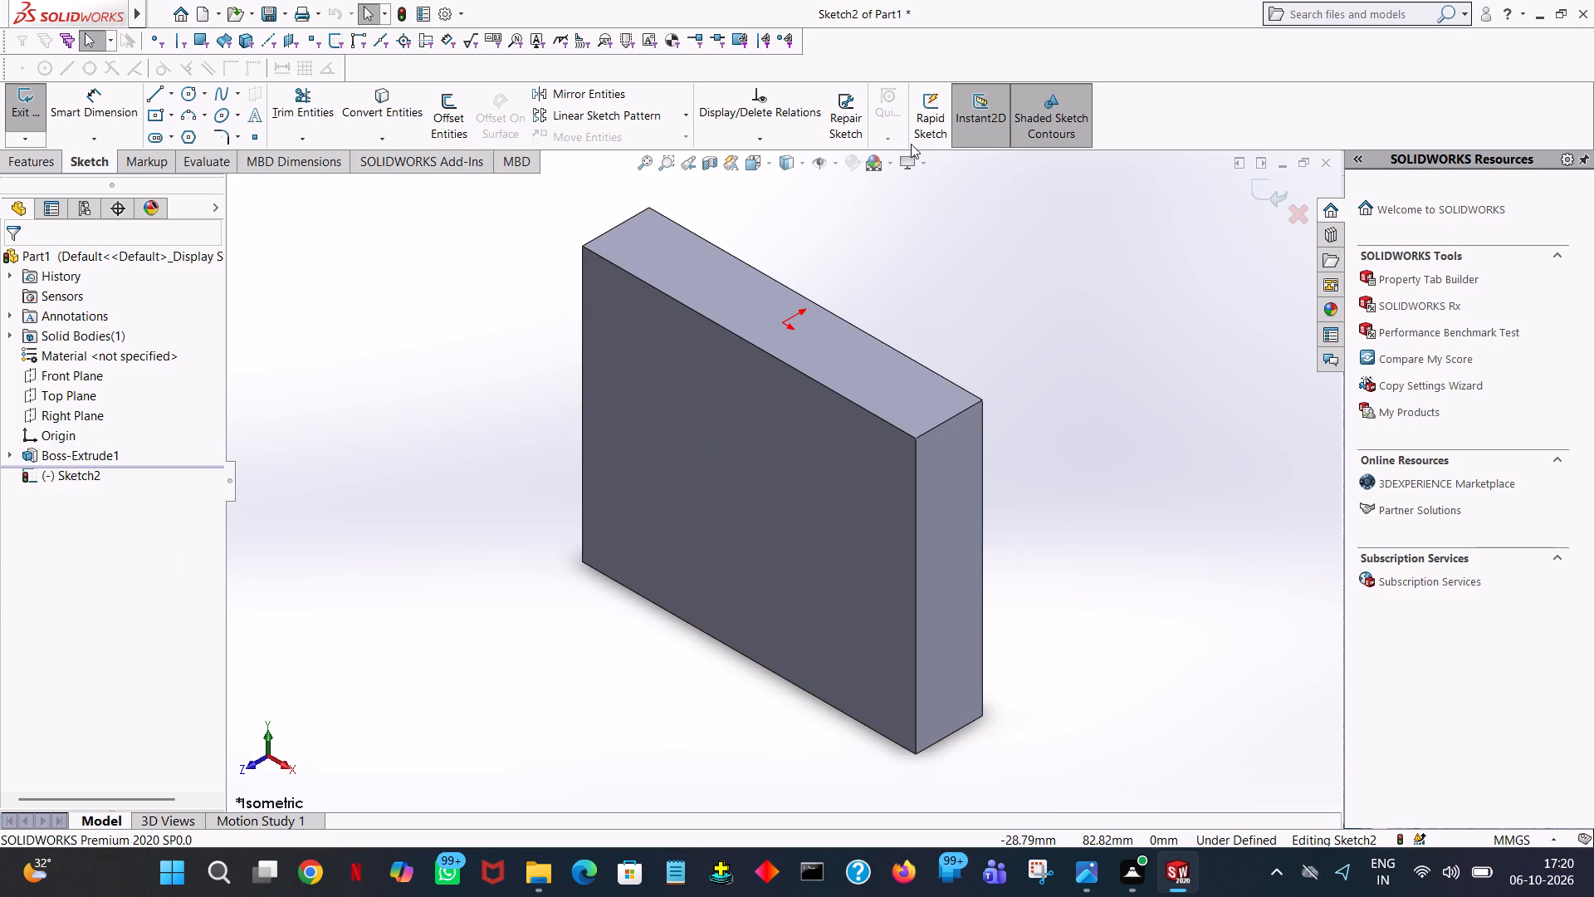
left_click(767, 169)
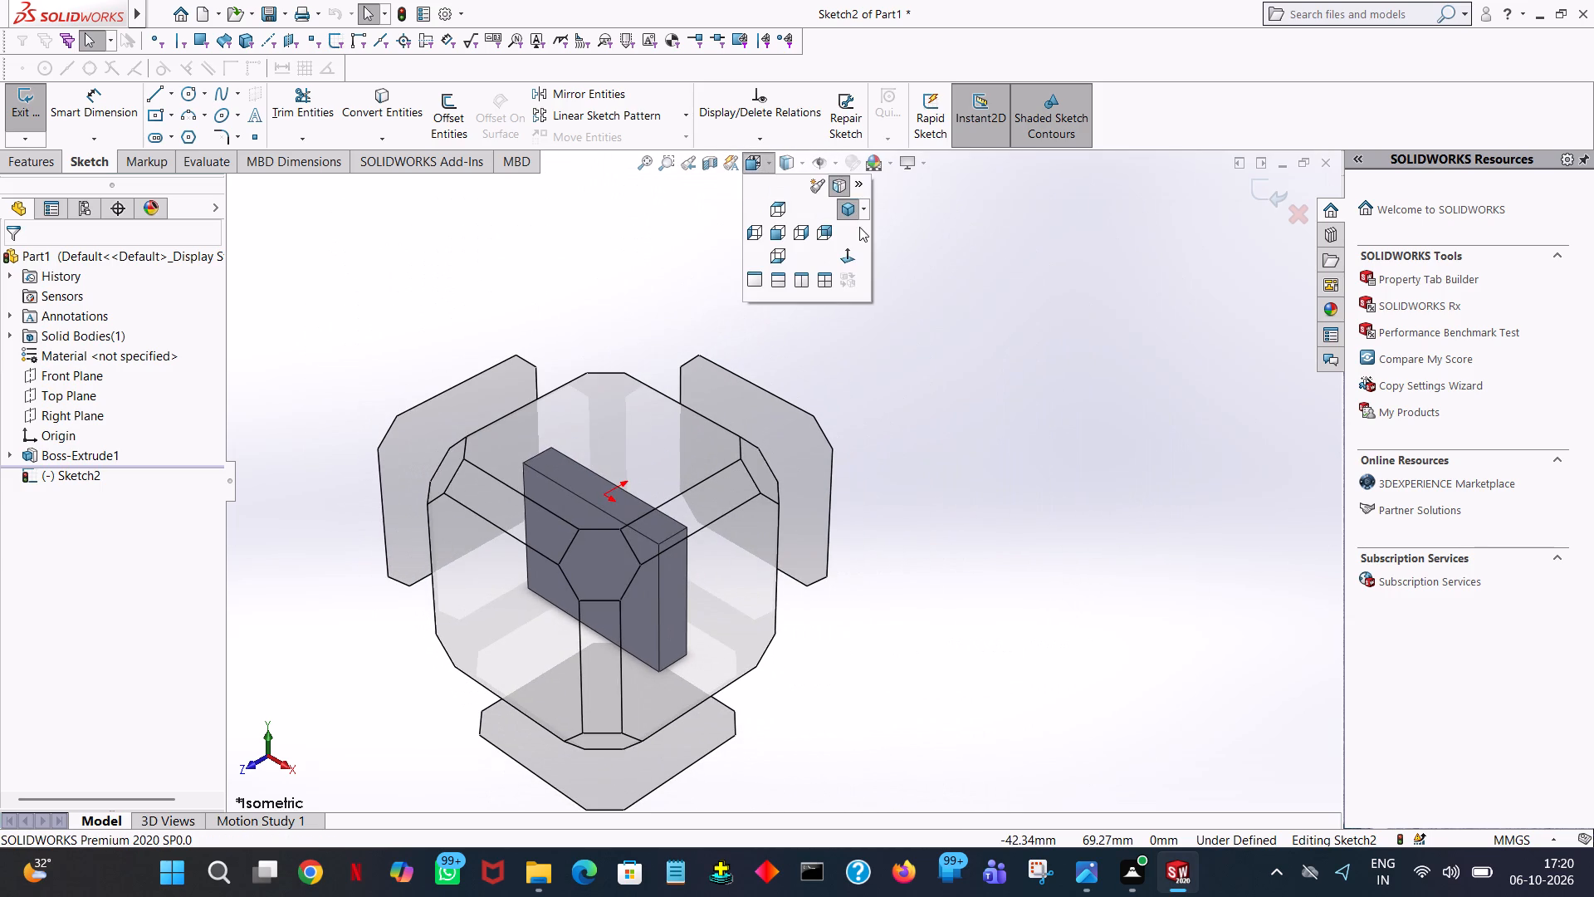
left_click(848, 251)
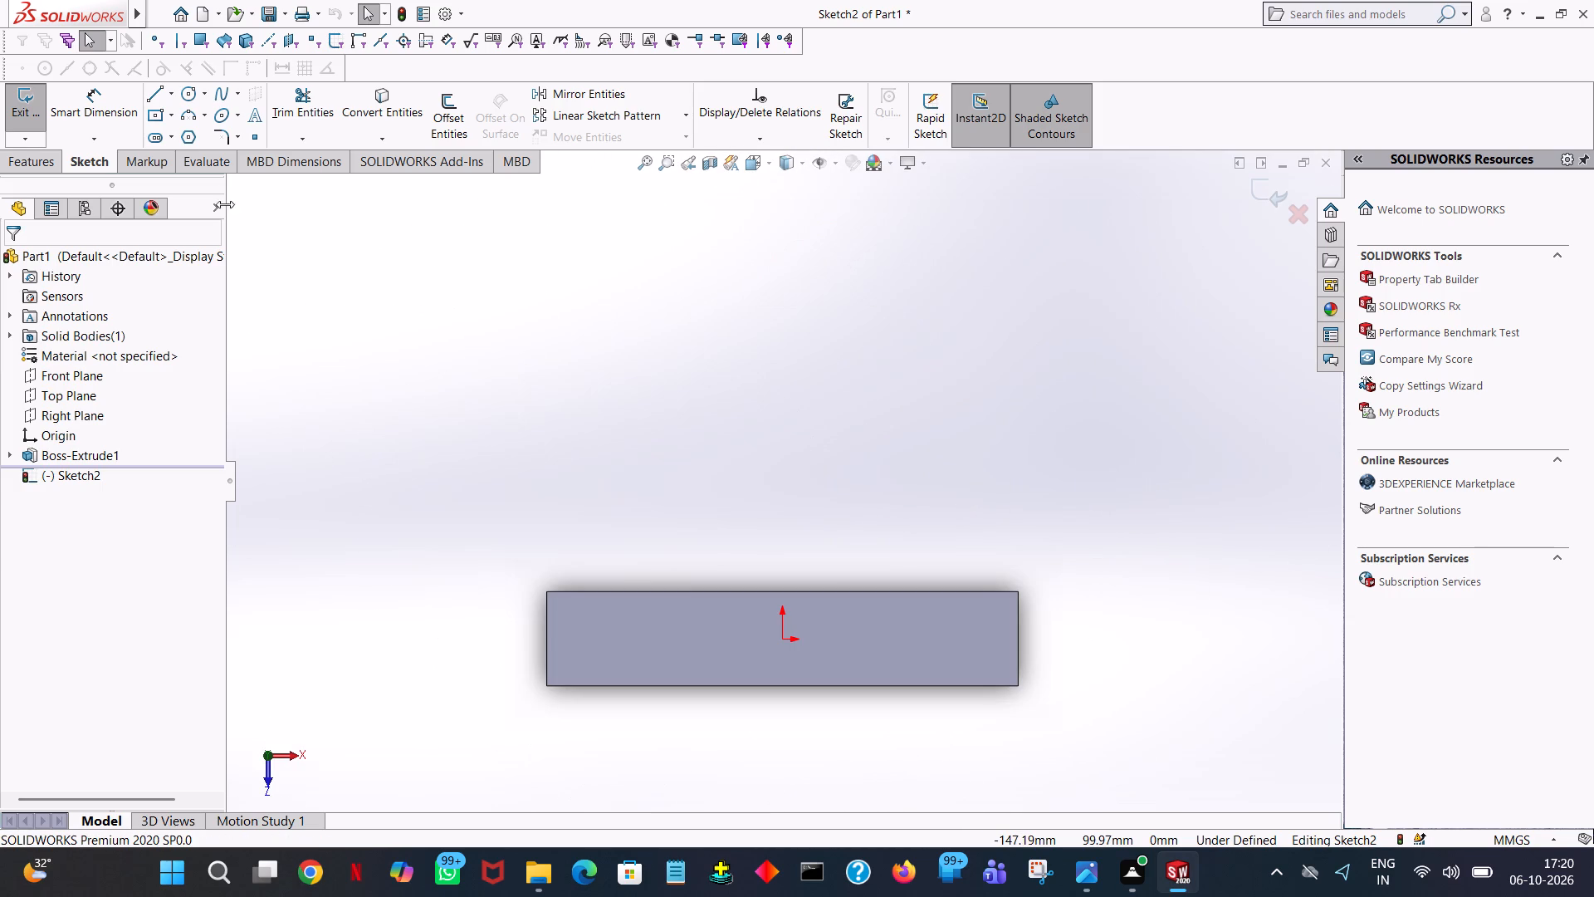
left_click(150, 98)
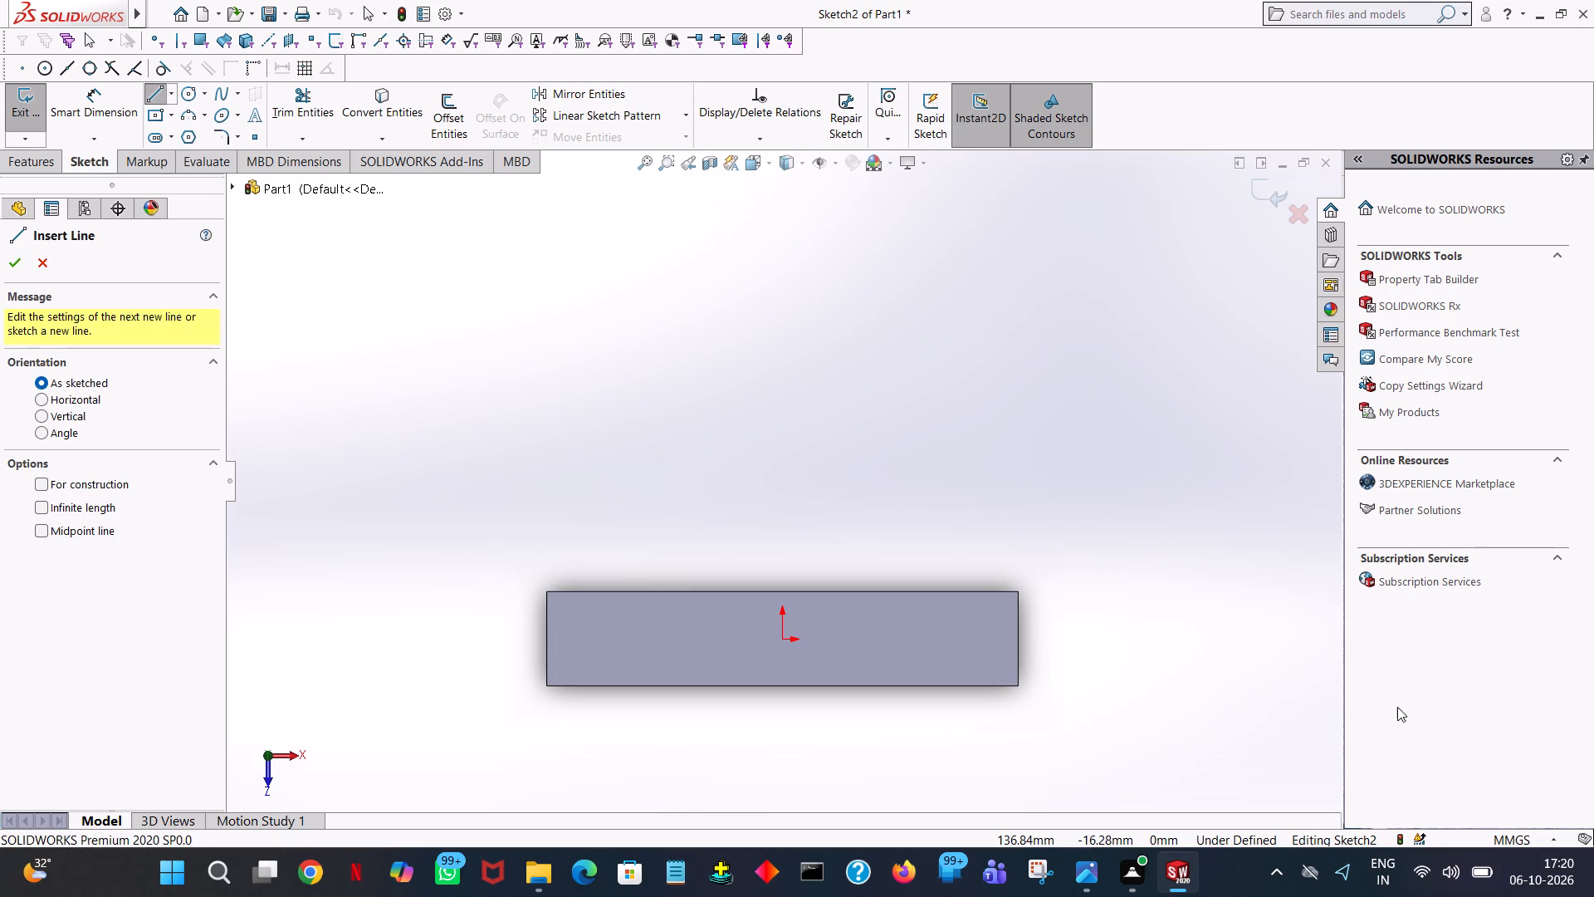
left_click(1016, 684)
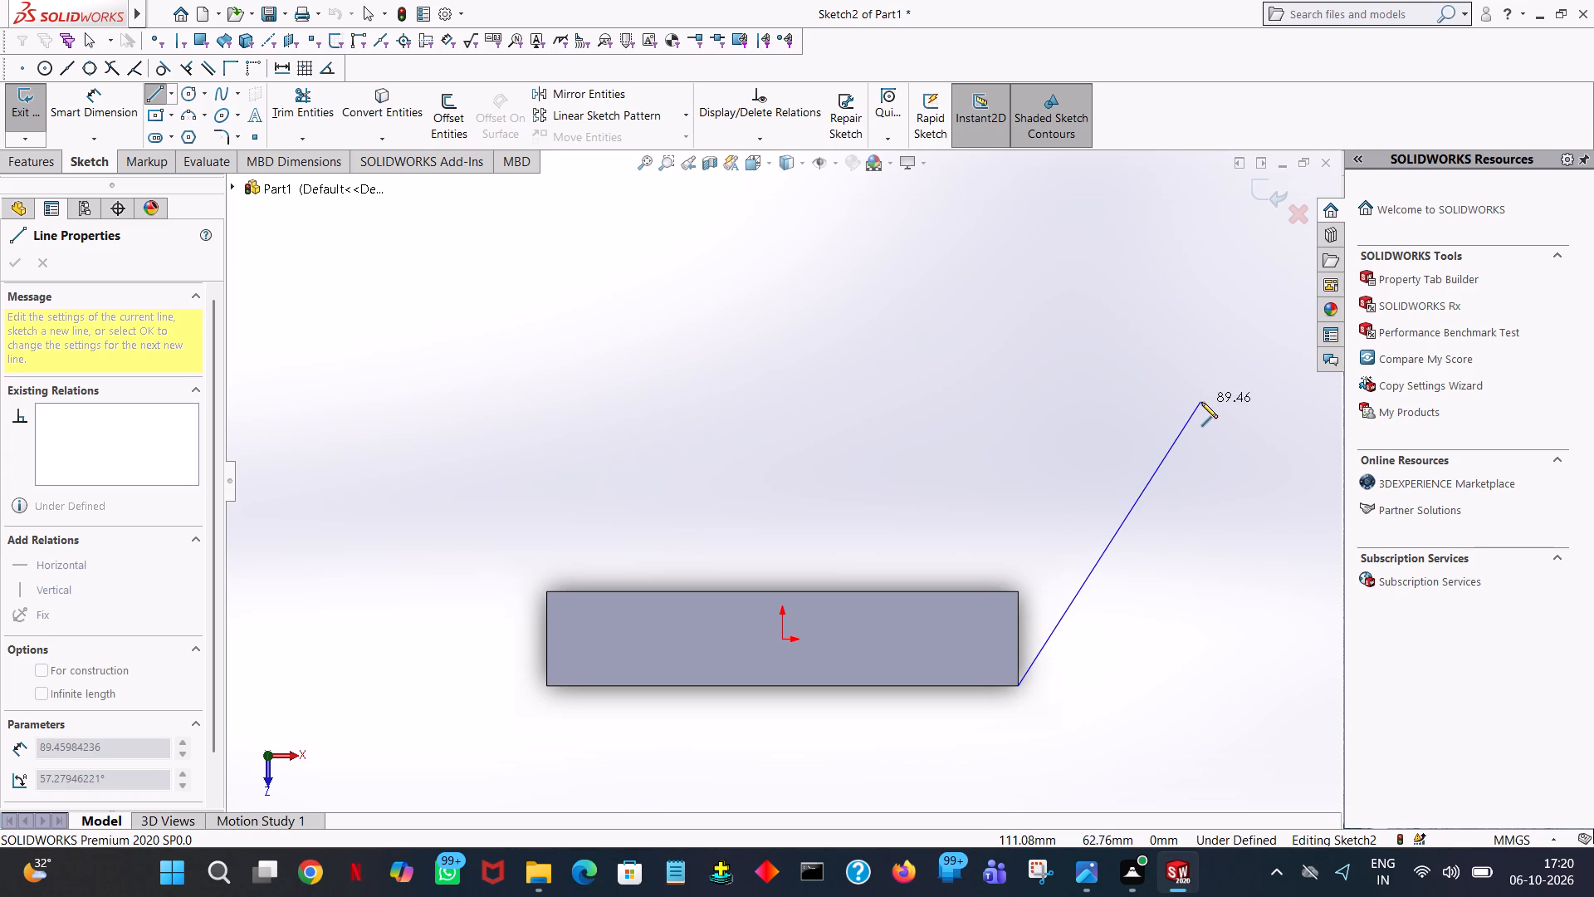
left_click(1015, 400)
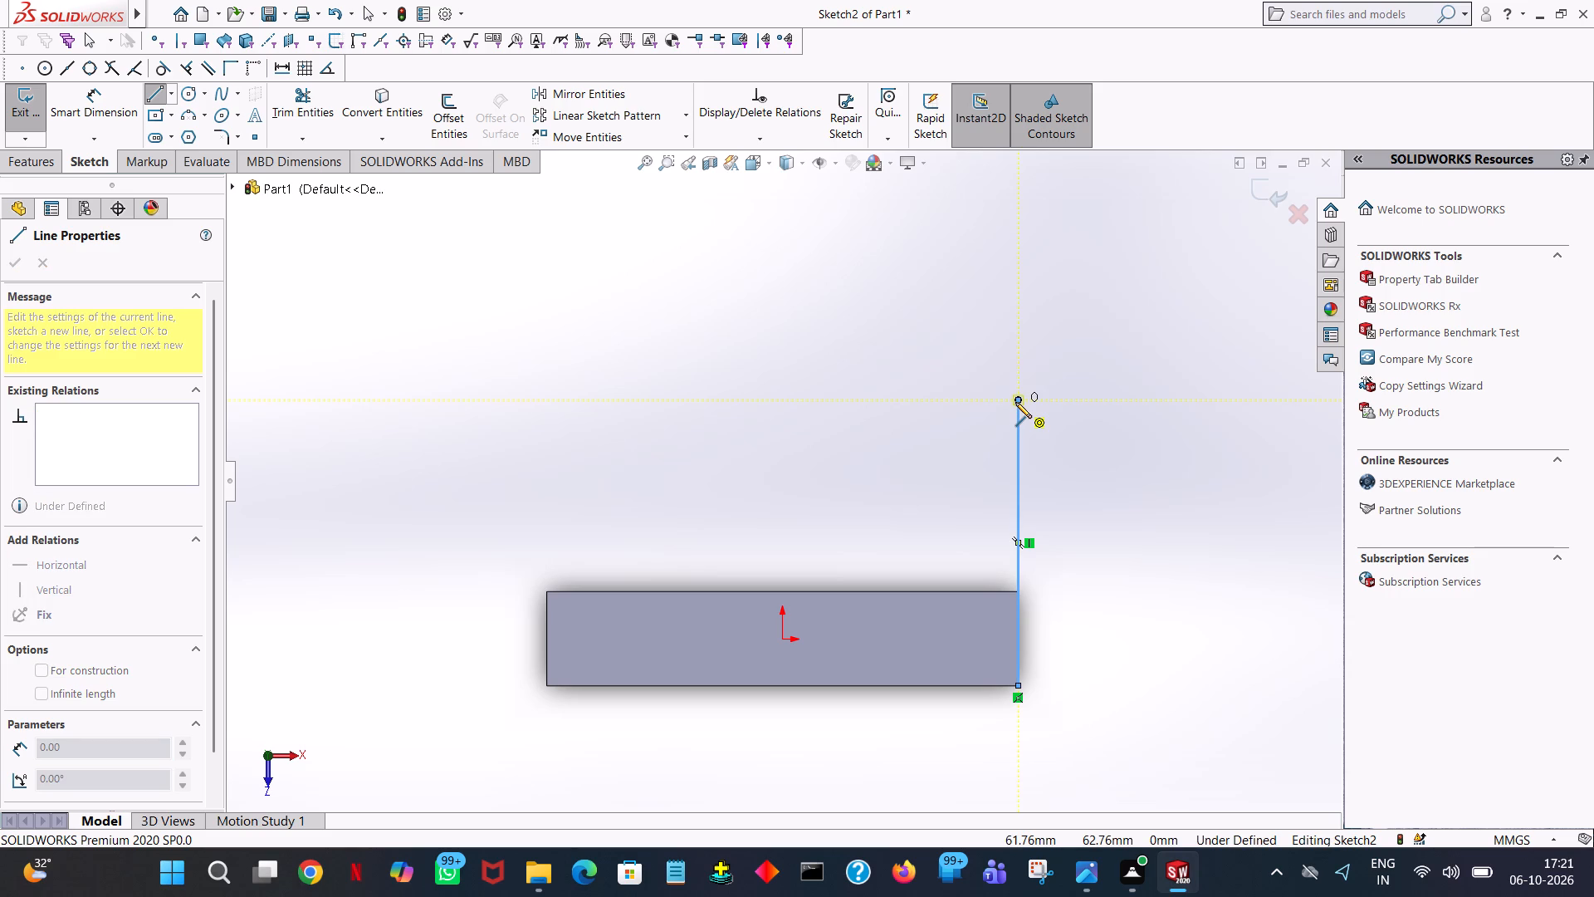
right_click(1015, 402)
left_click(1046, 414)
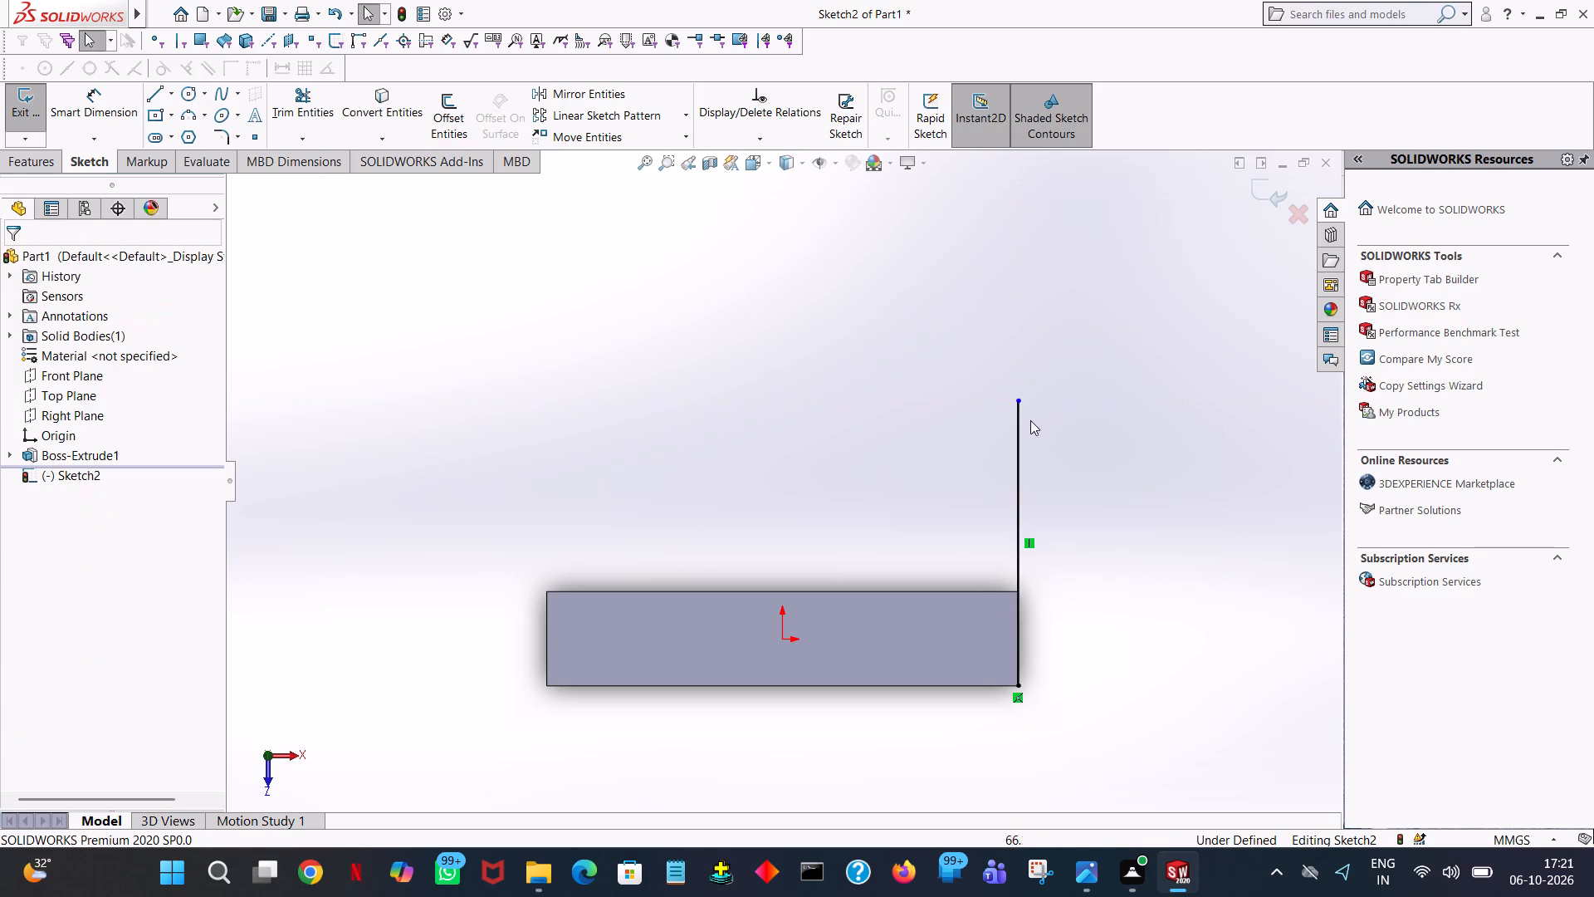
Set the vertical line's length to 215 mm.
left_click(1017, 431)
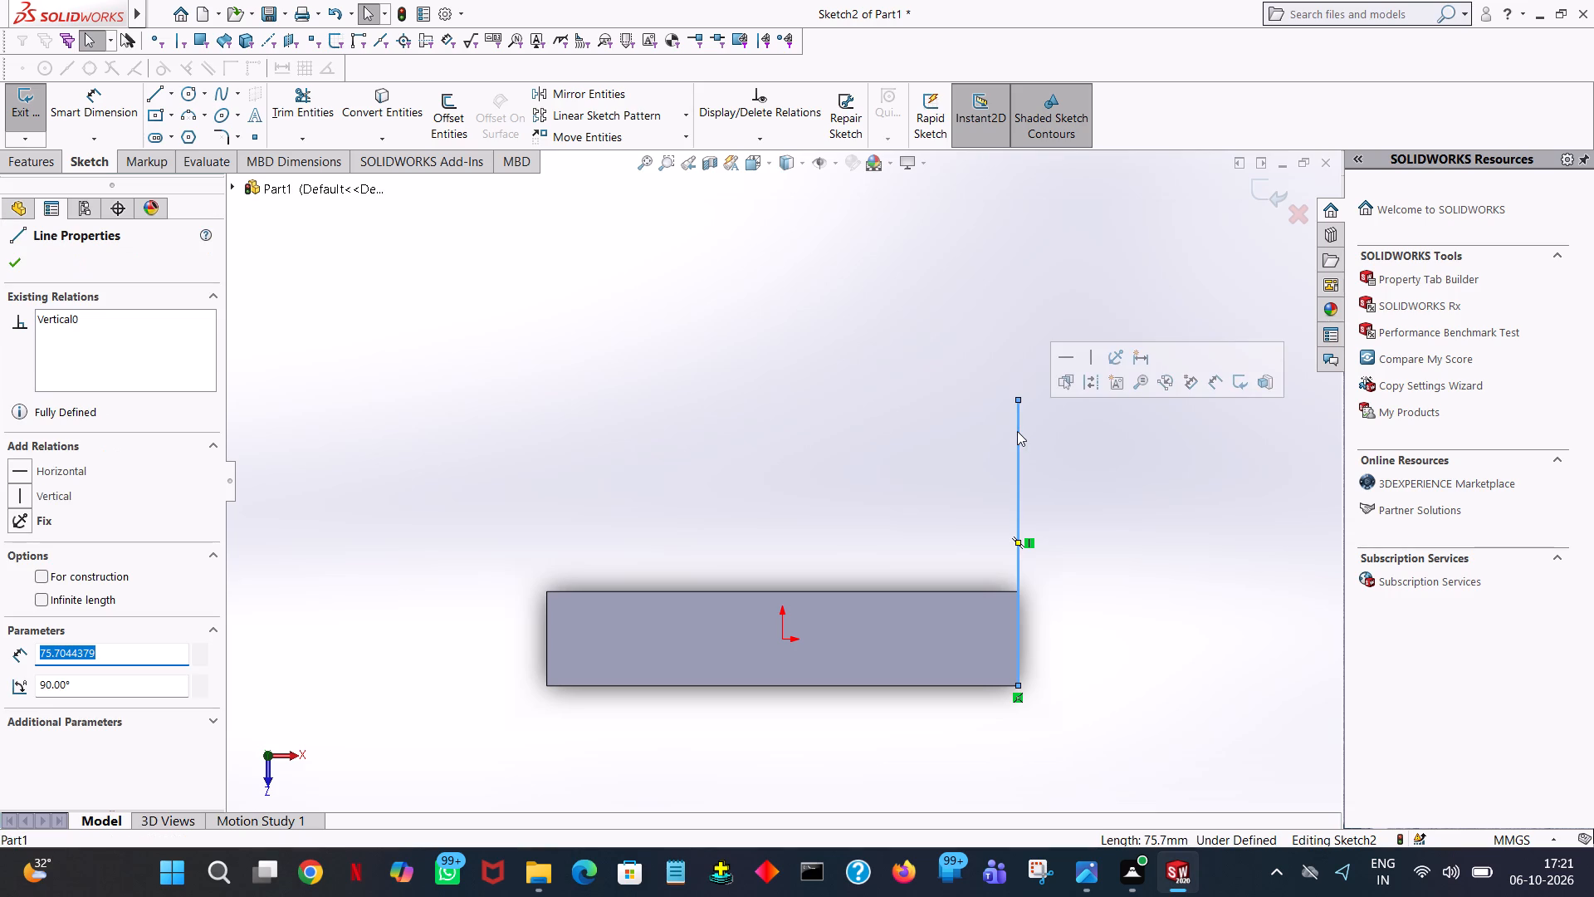
type("215")
key("Return")
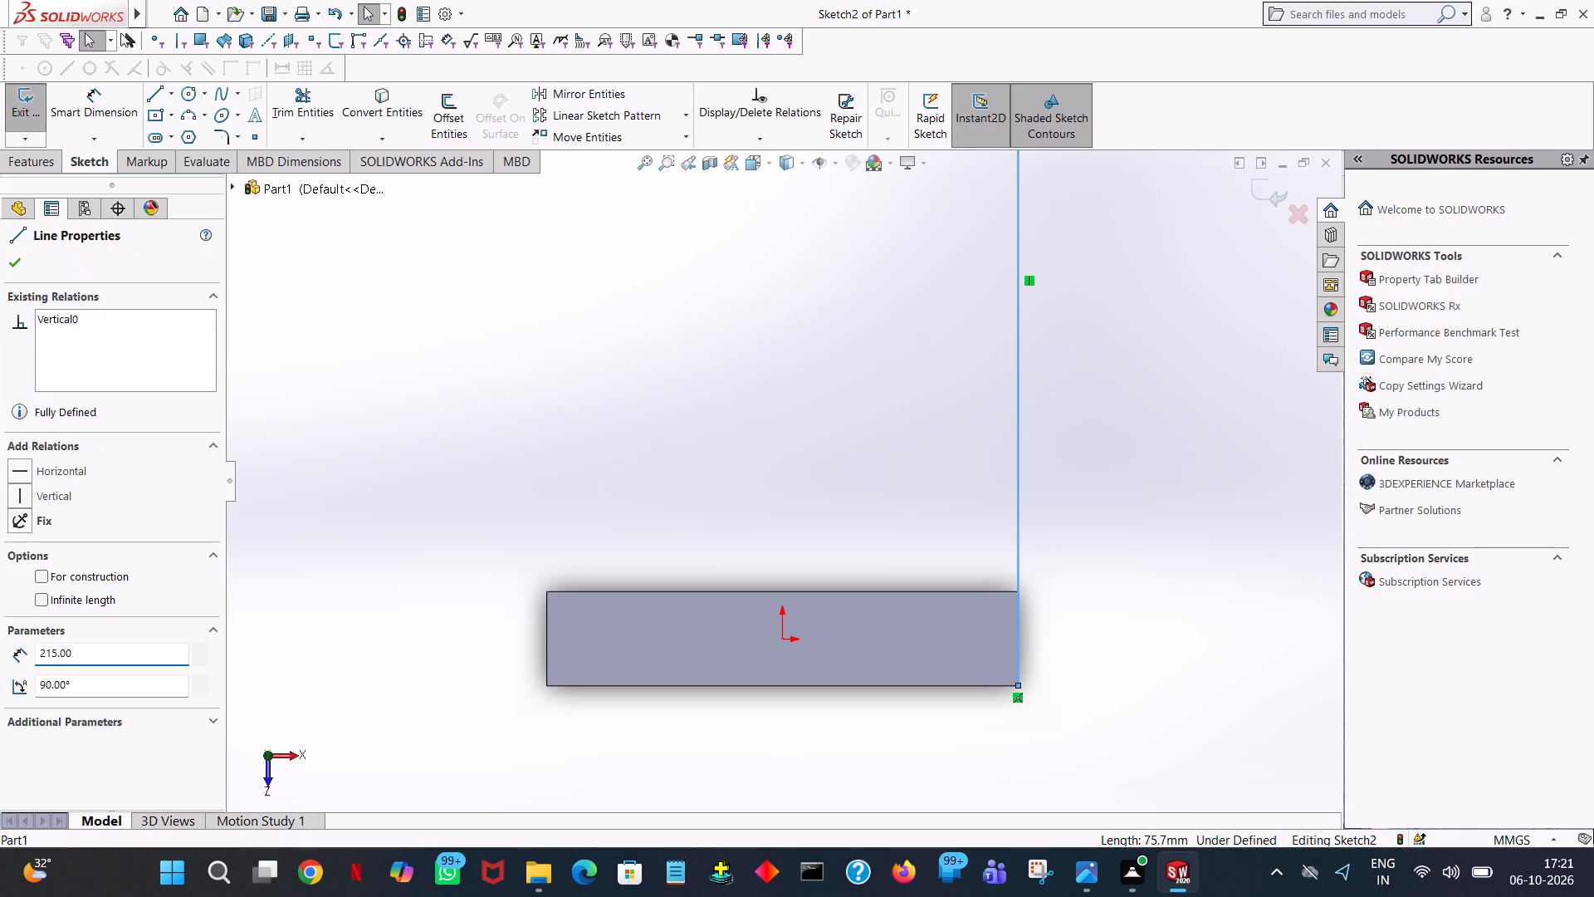
left_click(645, 160)
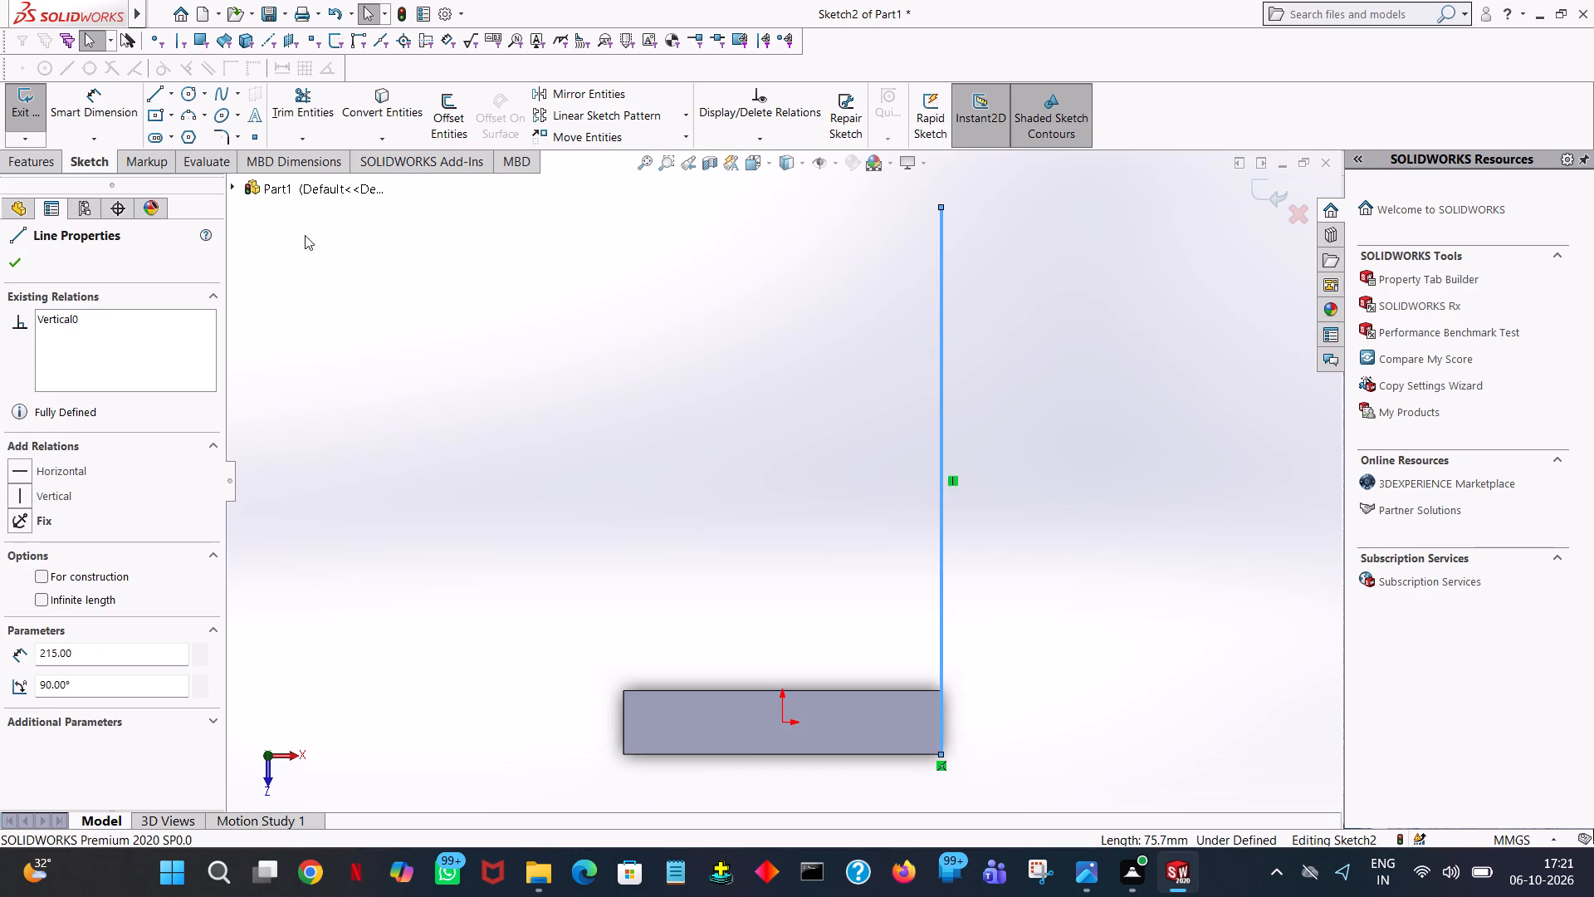
Close the rectangle with a 125 mm horizontal line, a vertical line back to the front-left corner, and a line along the front edge.
left_click(146, 91)
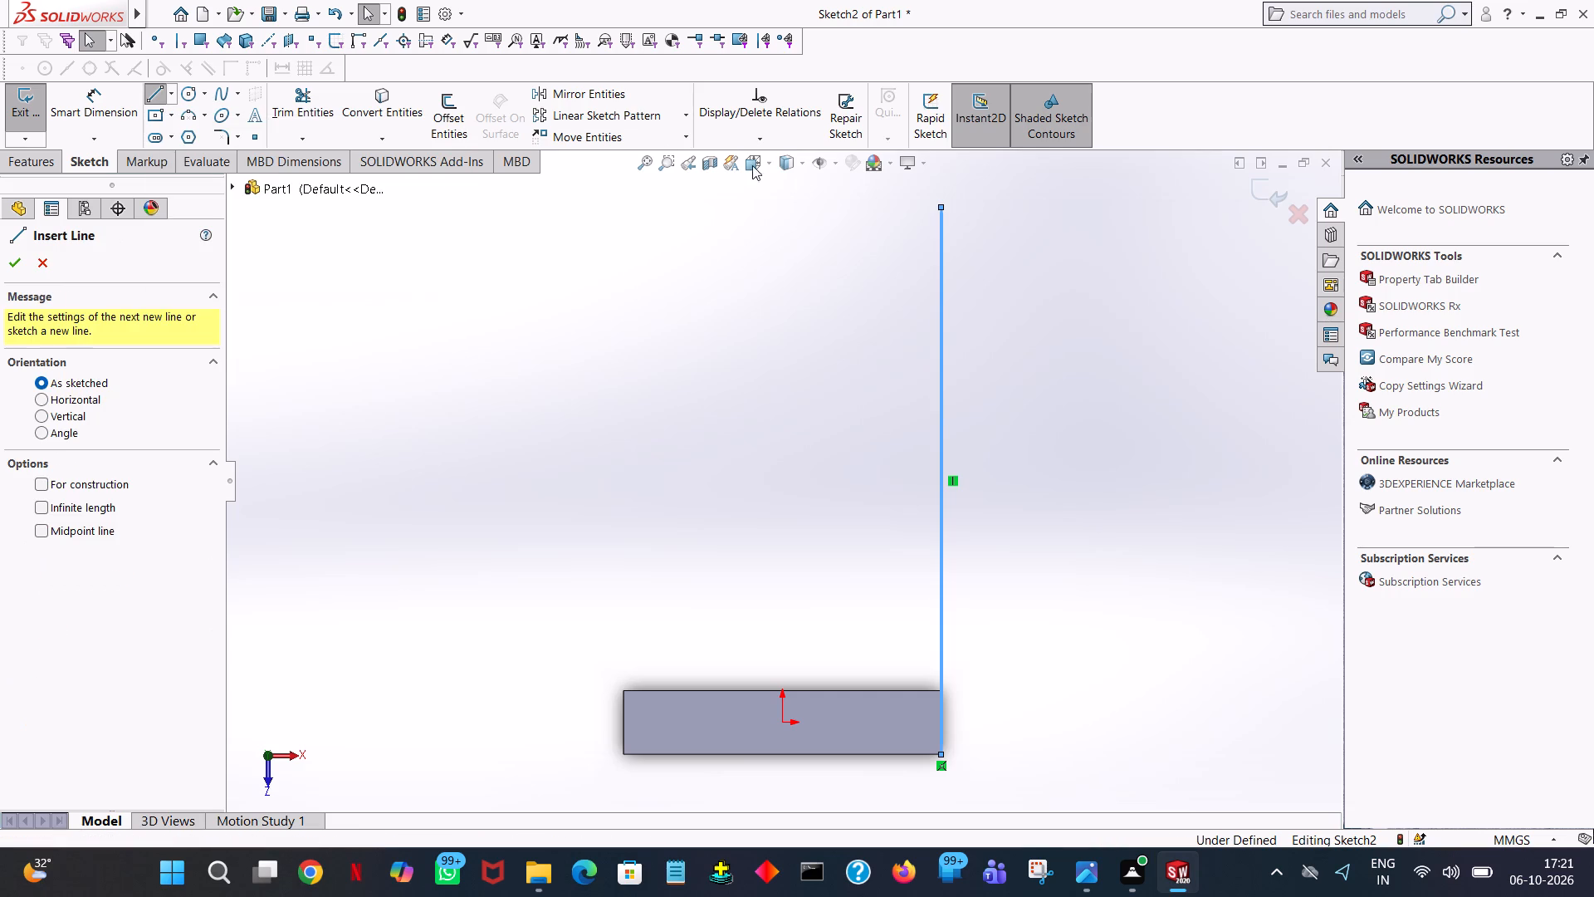
left_click(941, 206)
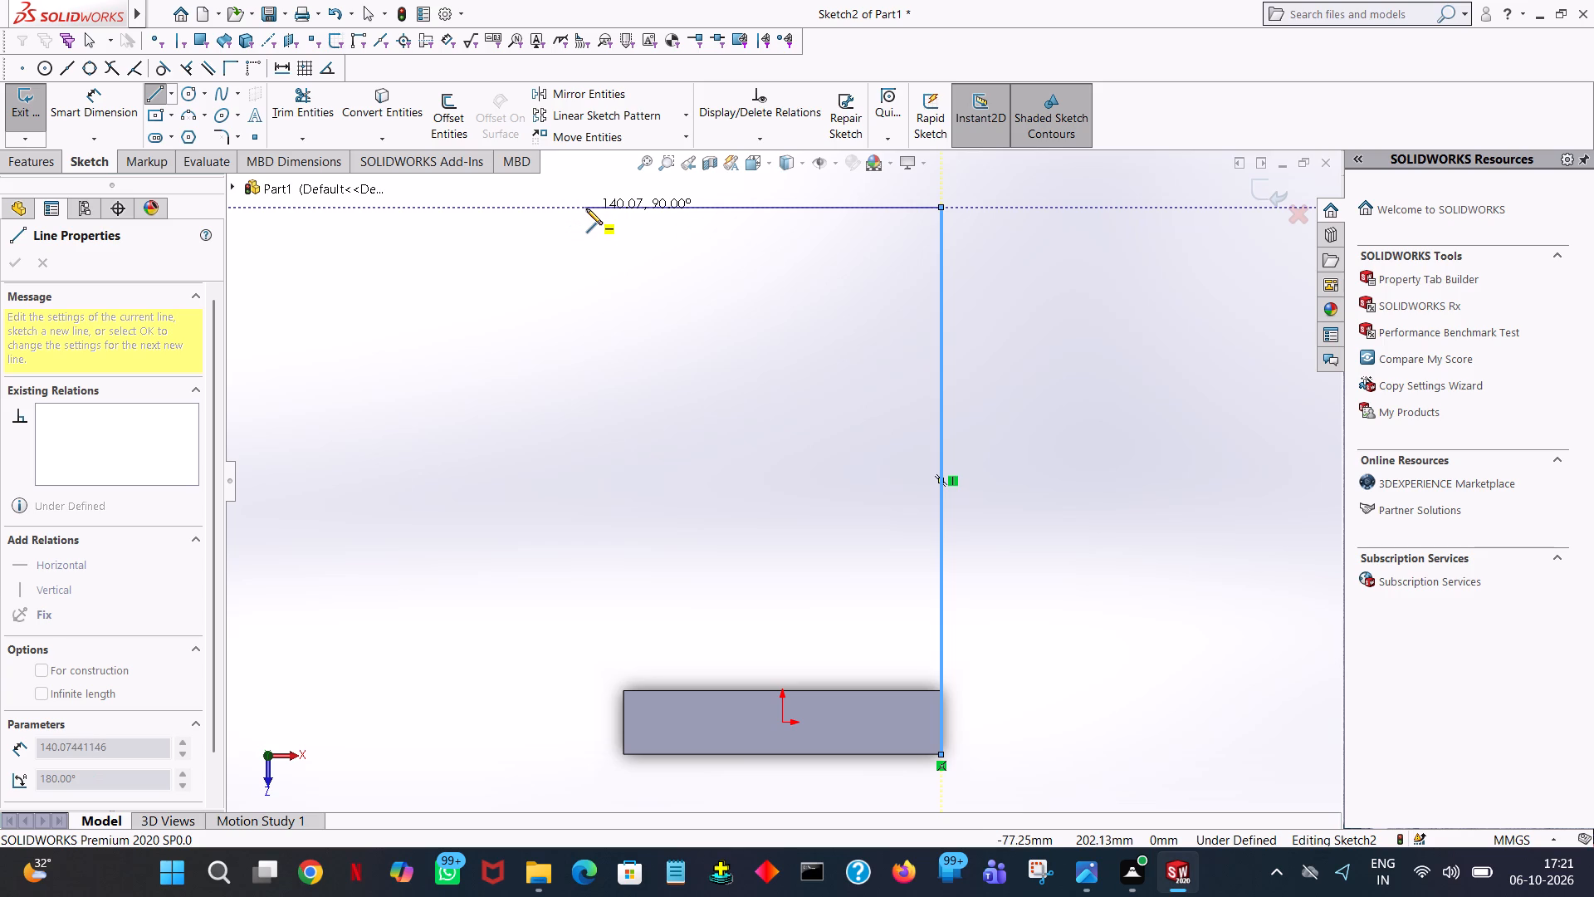
left_click(586, 208)
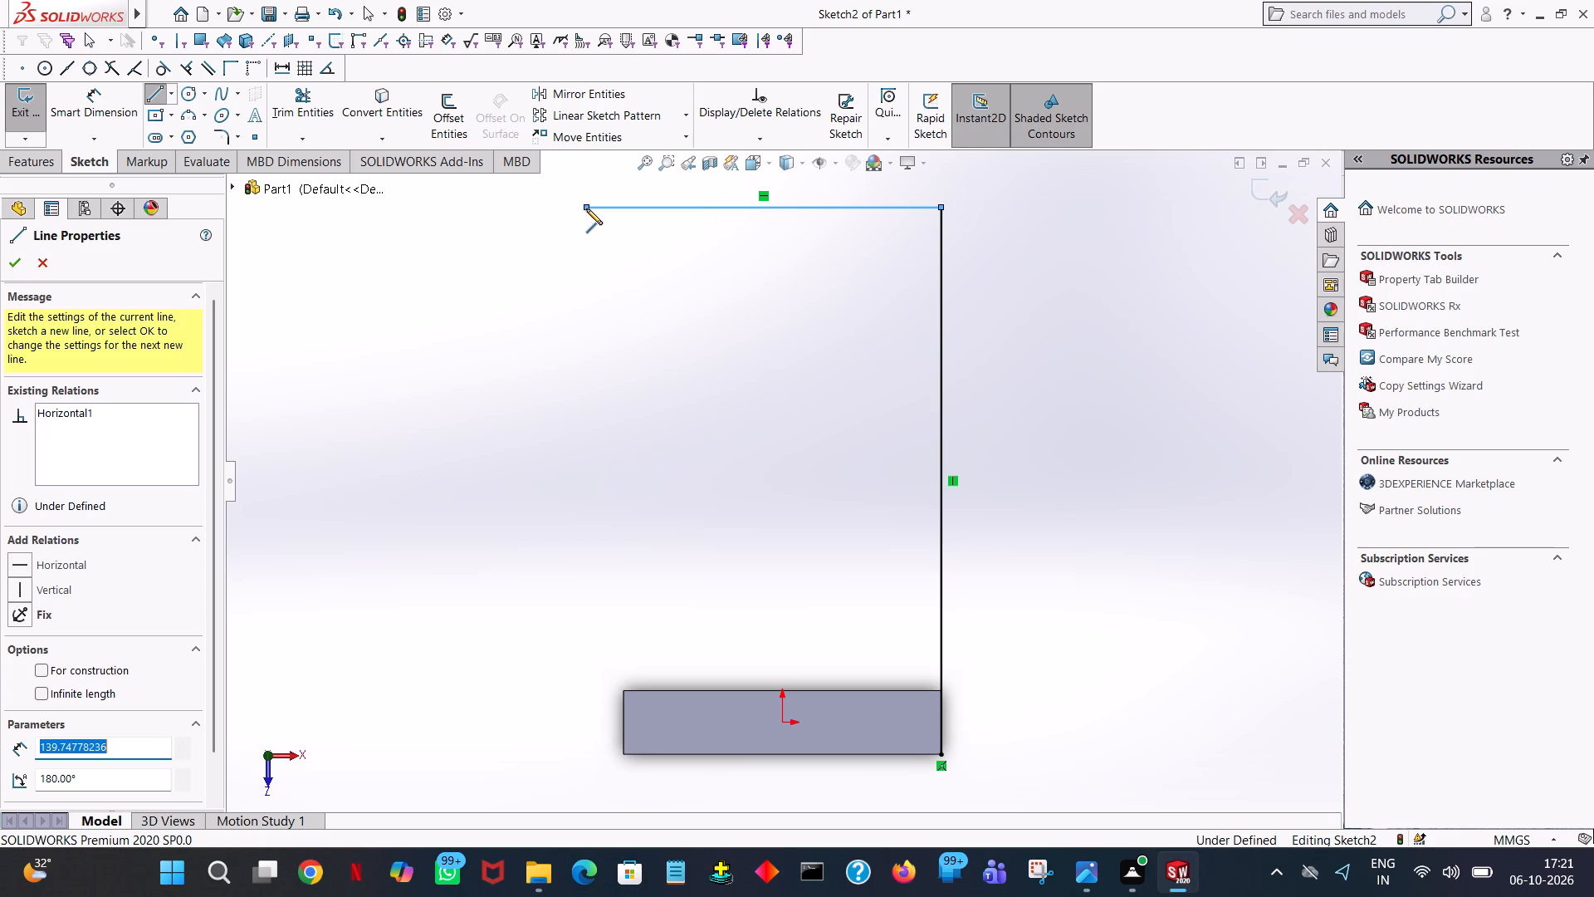
type("125")
key("Return")
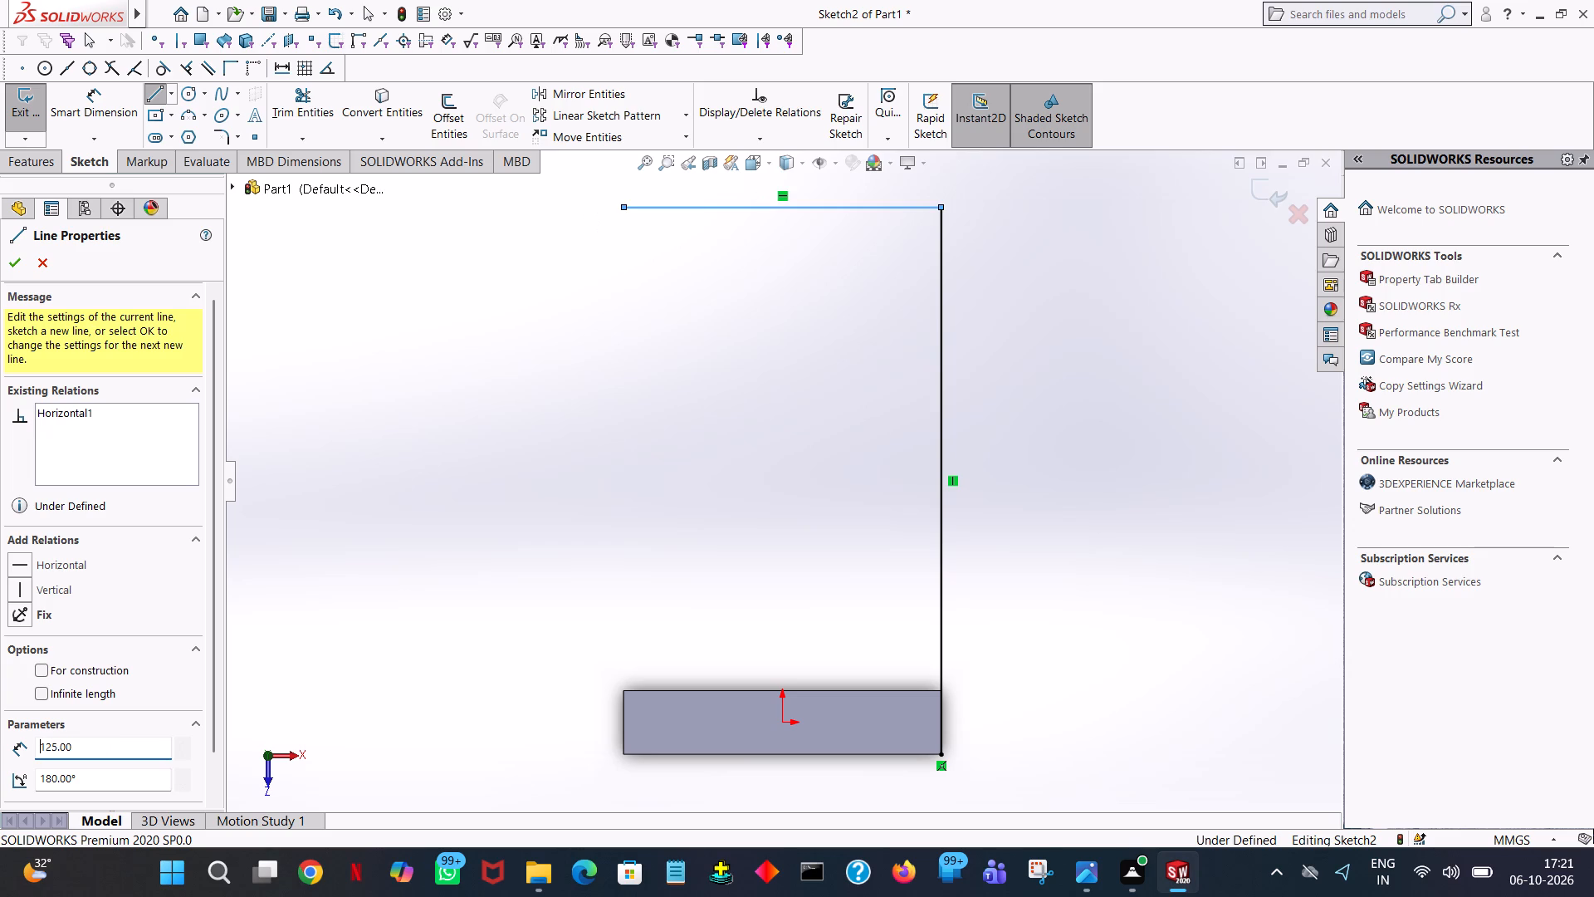
left_click(625, 753)
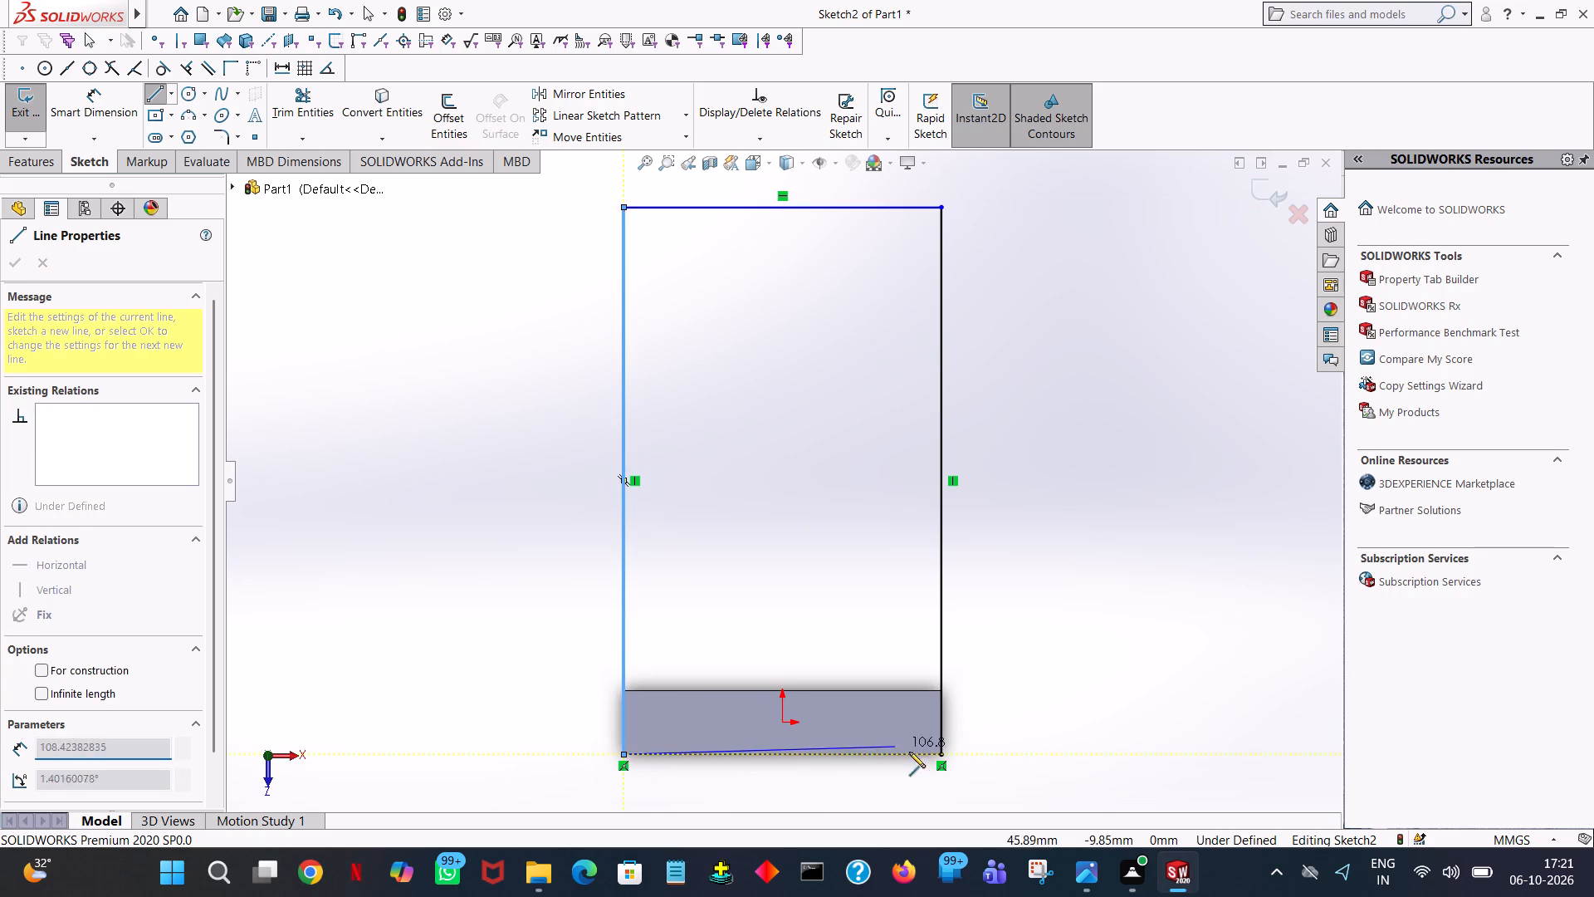
left_click(940, 754)
right_click(940, 754)
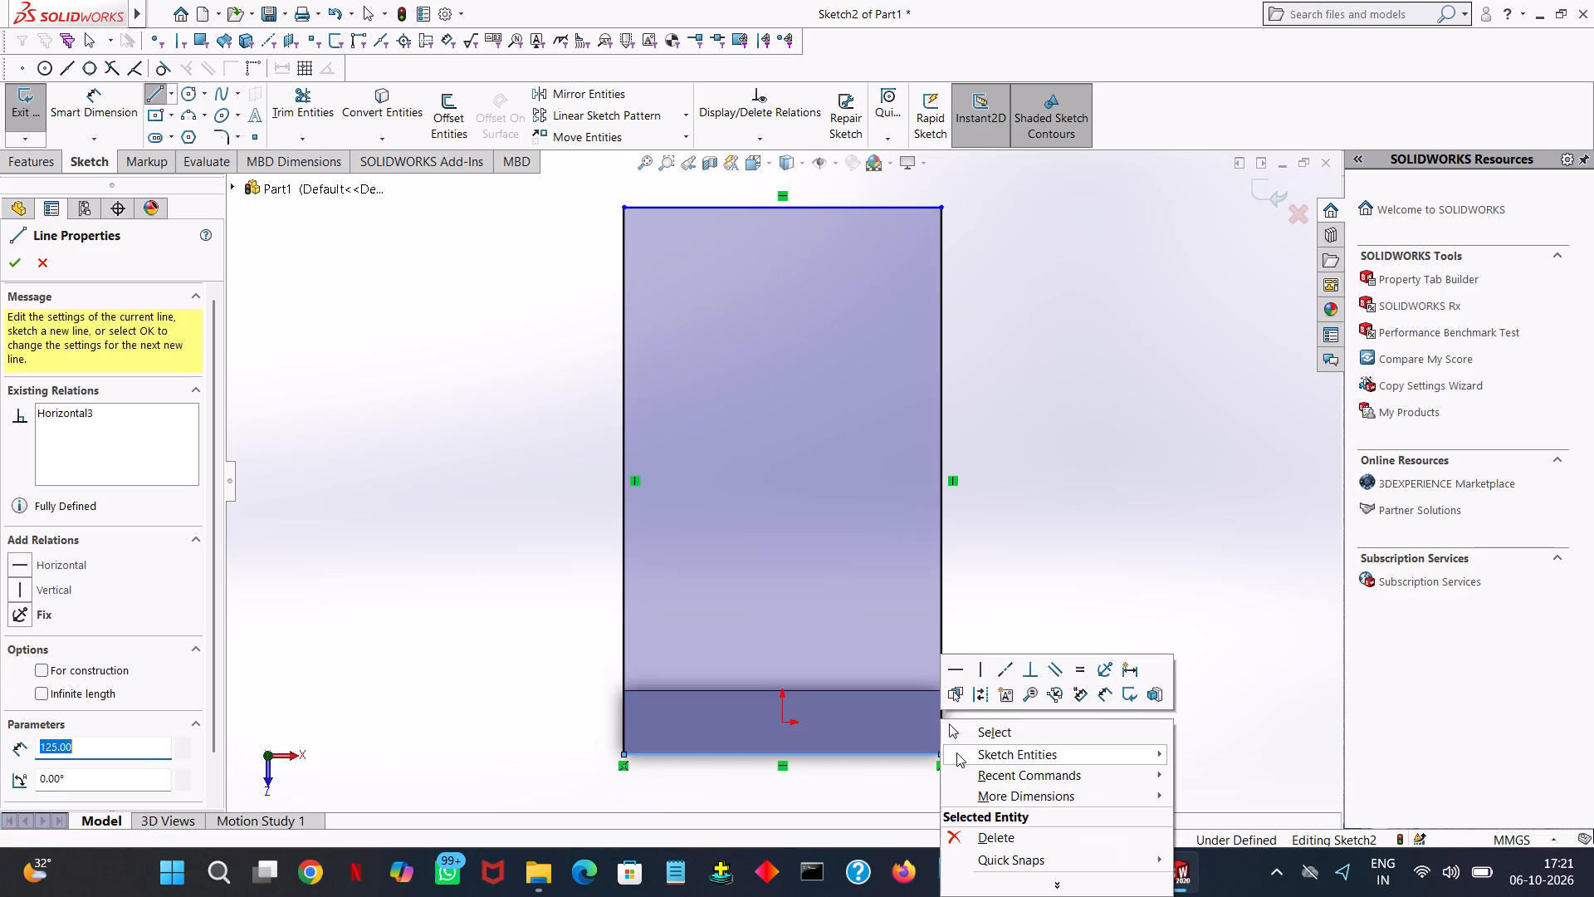
left_click(961, 728)
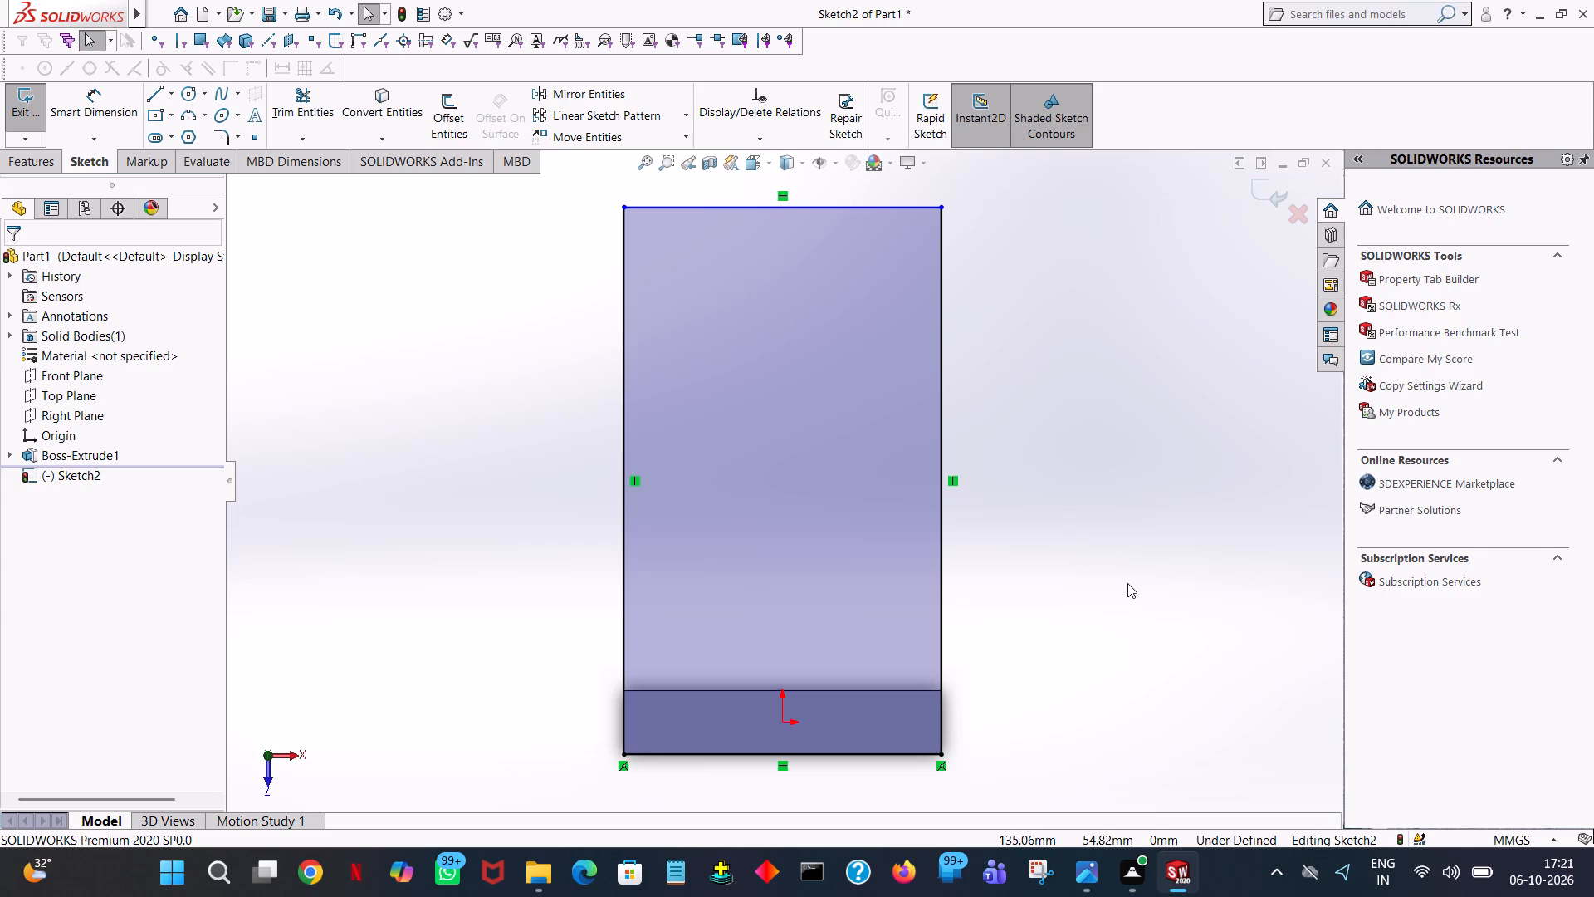
Extrude the 125 by 215 mm rectangle 25 mm Blind in the reversed direction, down into the block, with the result merged.
left_click(45, 158)
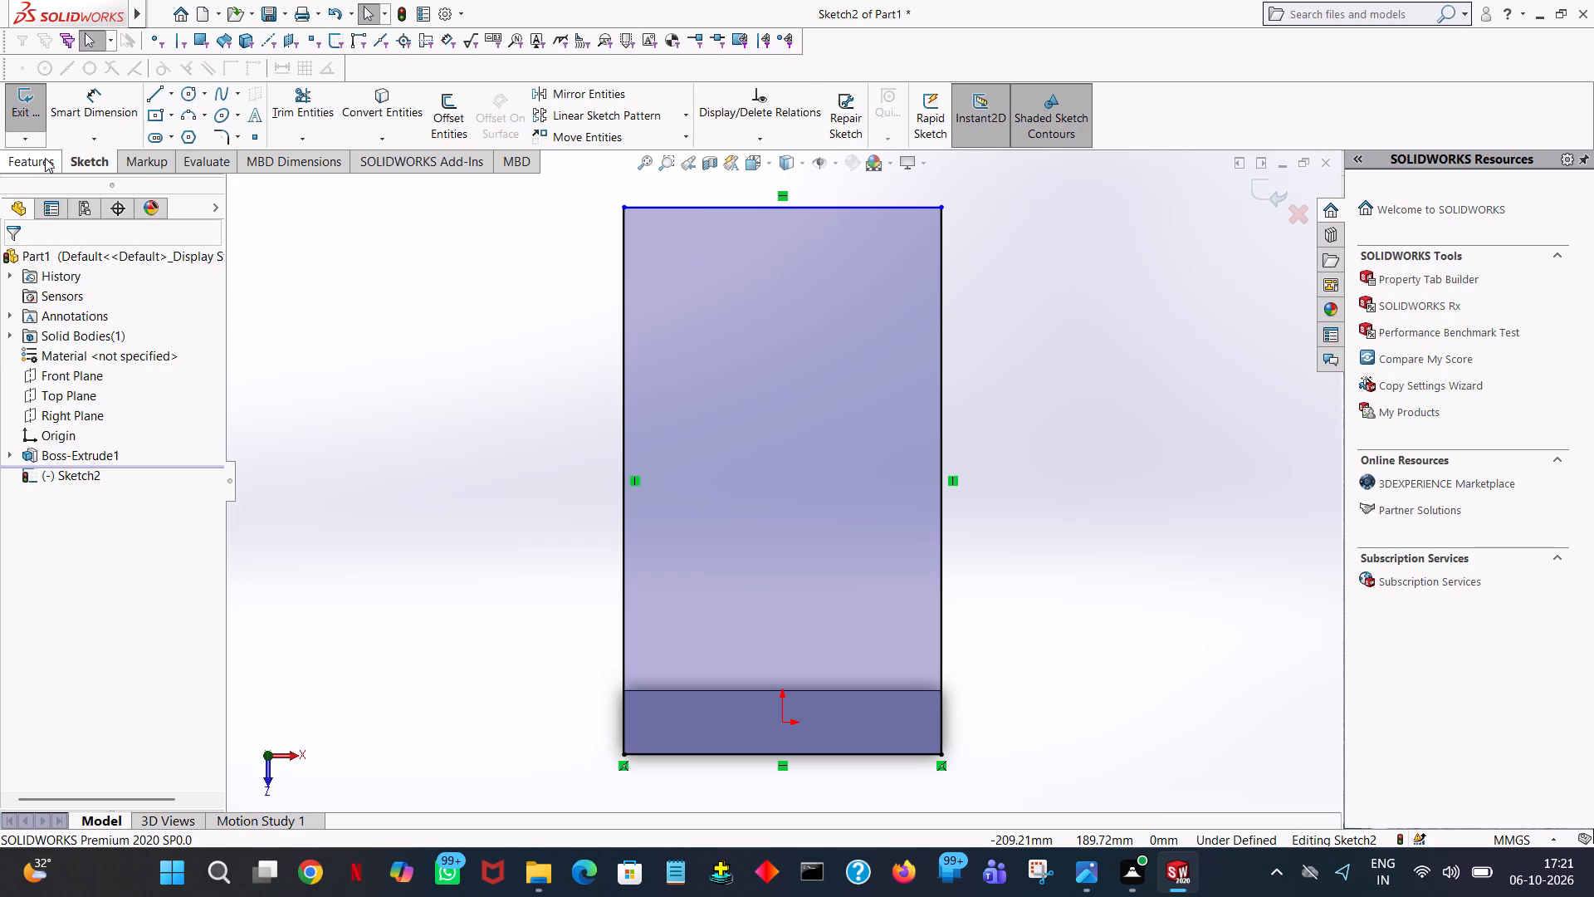
left_click(37, 127)
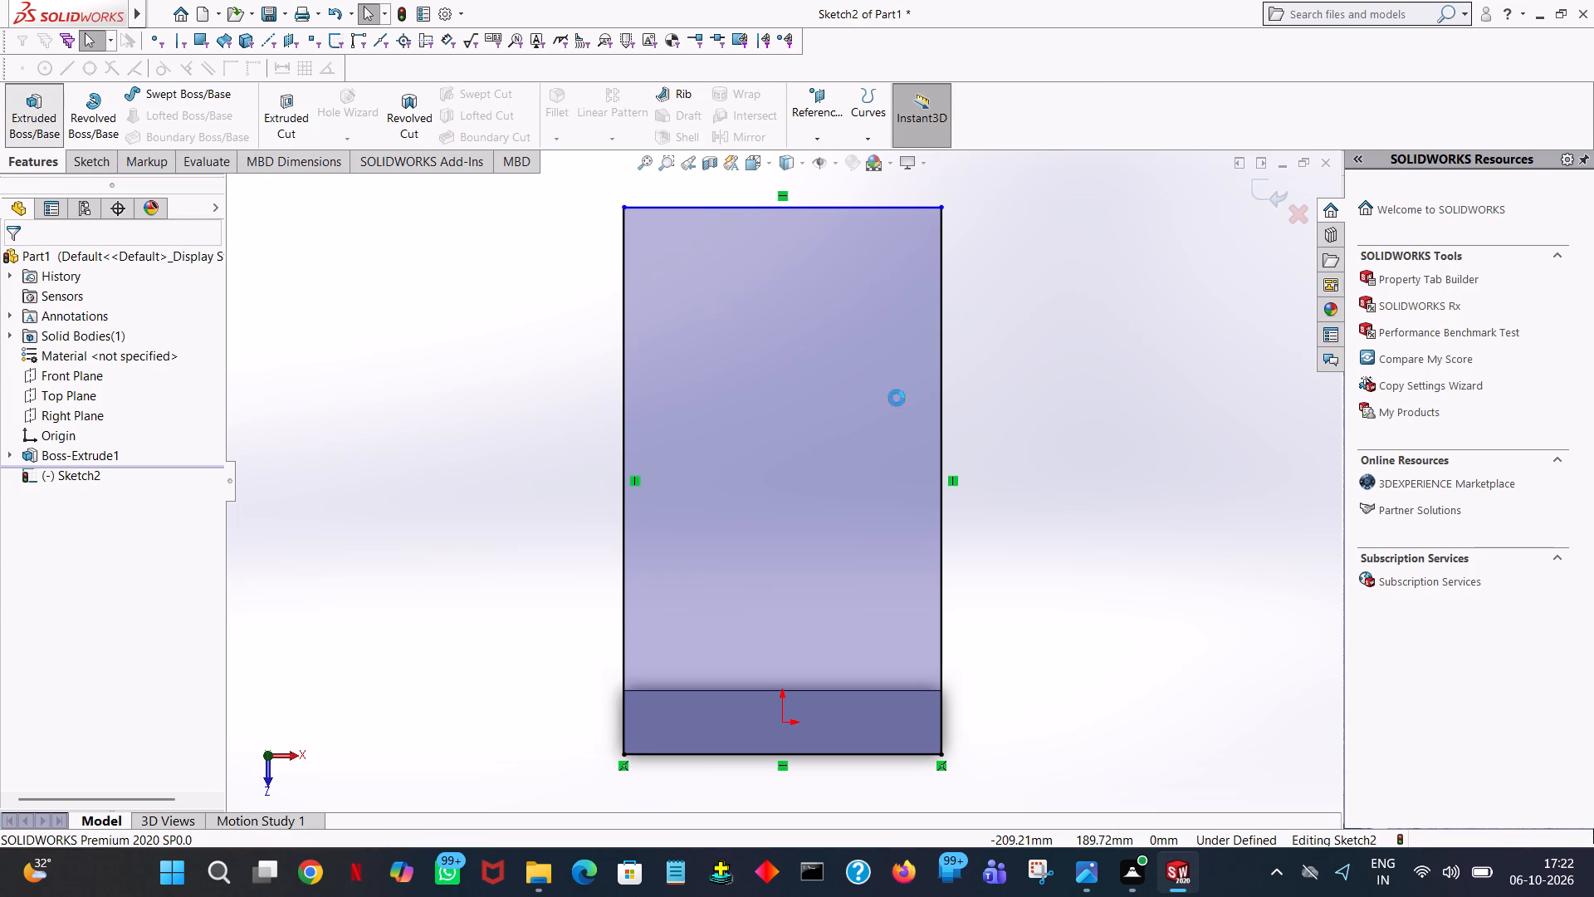
middle_click_drag(990, 433, 871, 462)
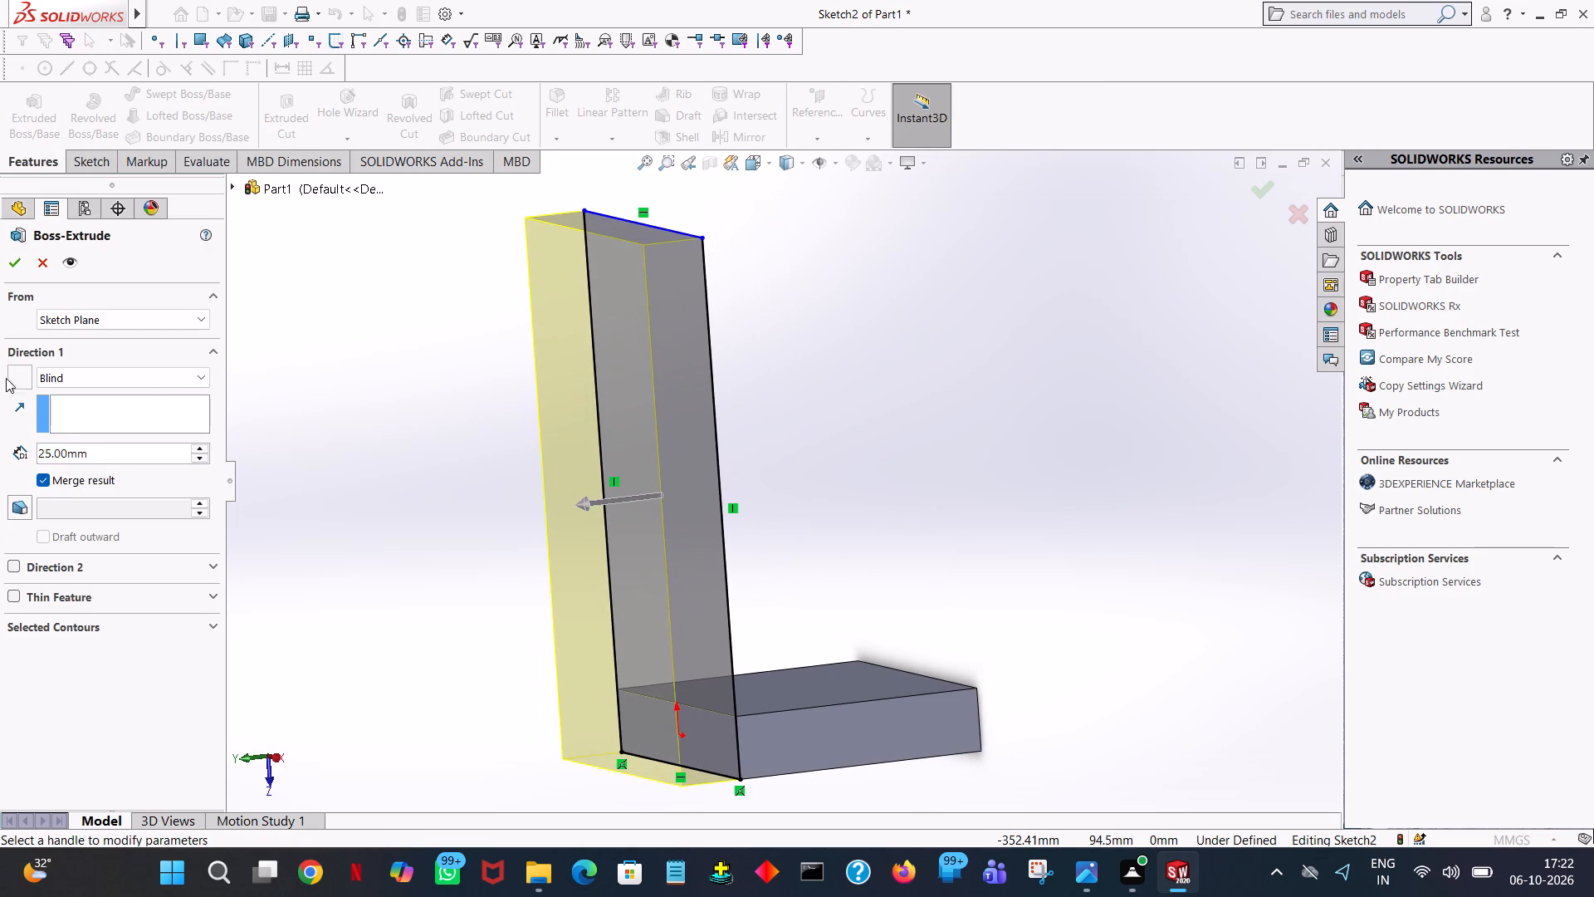
left_click(16, 366)
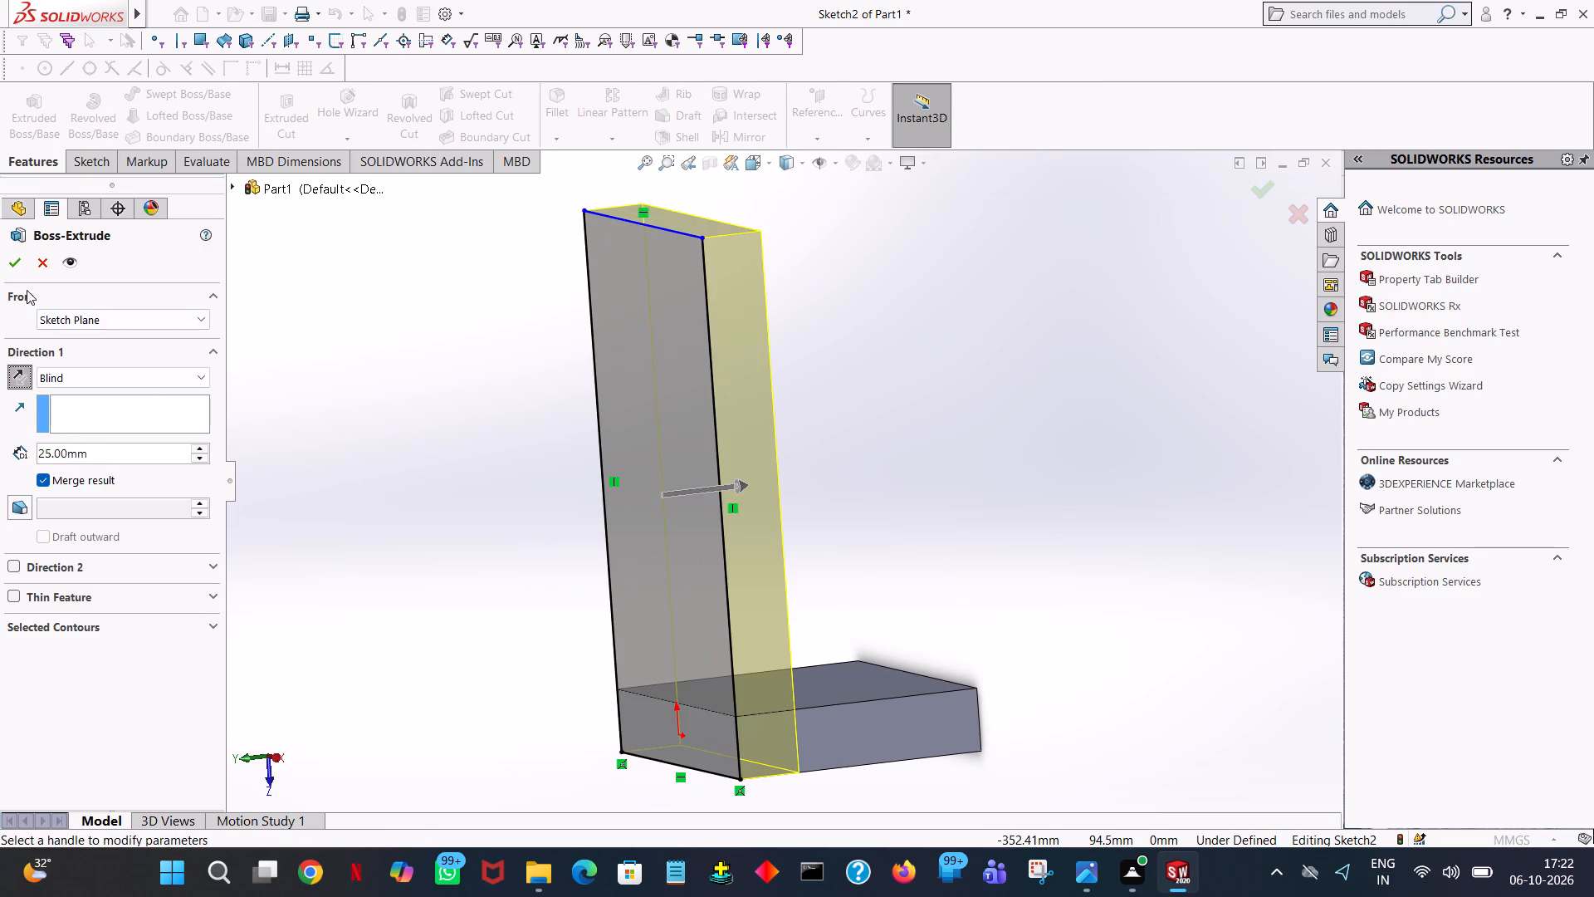
left_click(13, 259)
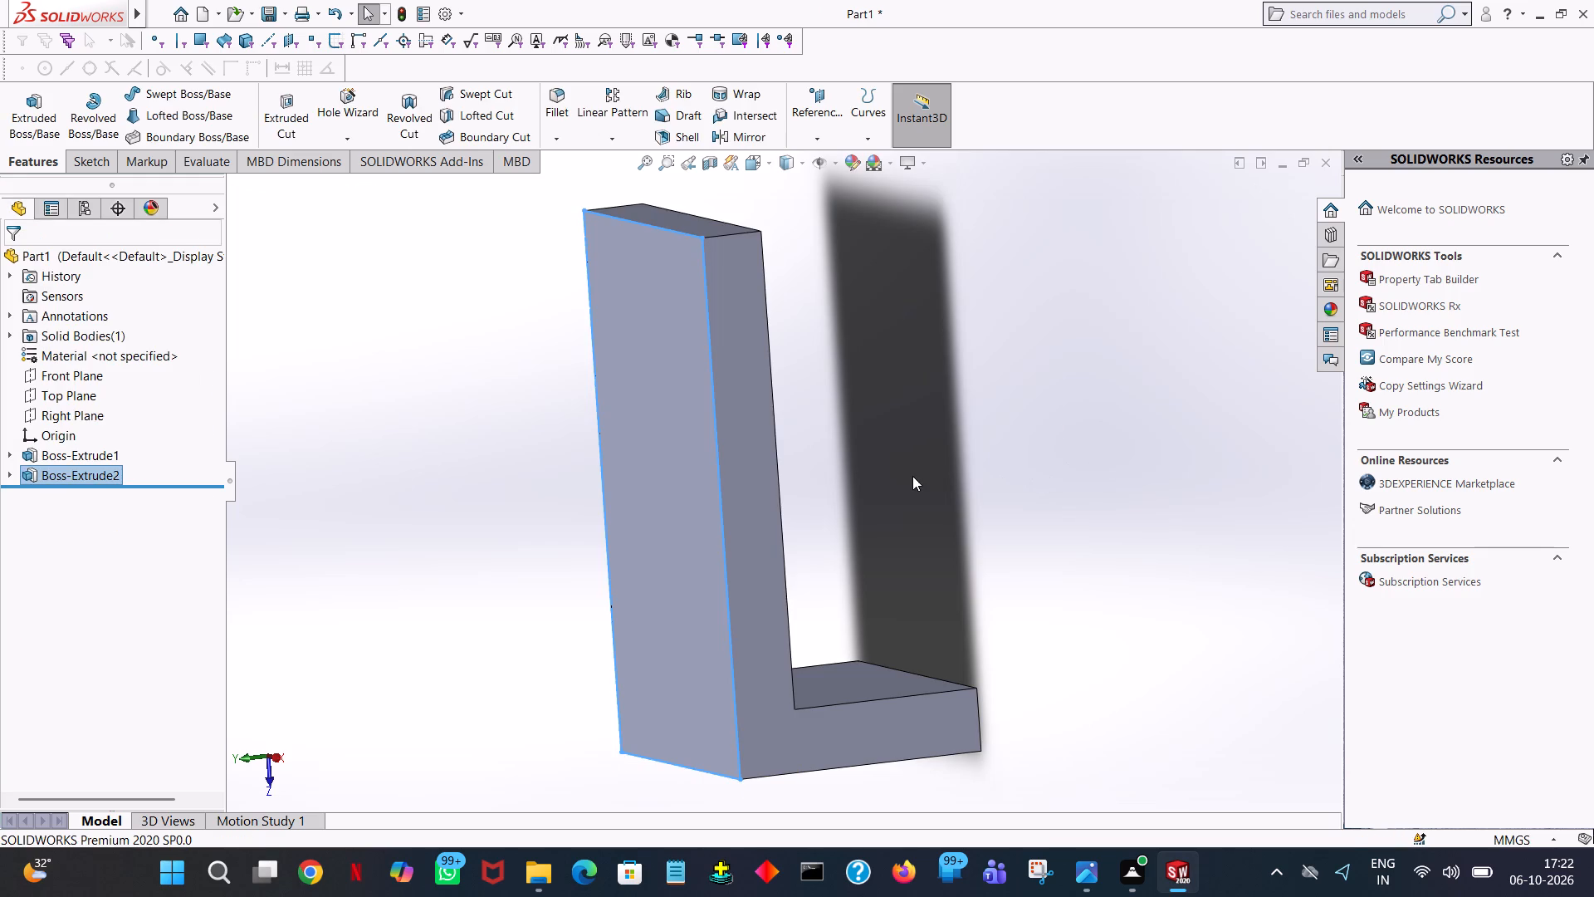
left_click(912, 476)
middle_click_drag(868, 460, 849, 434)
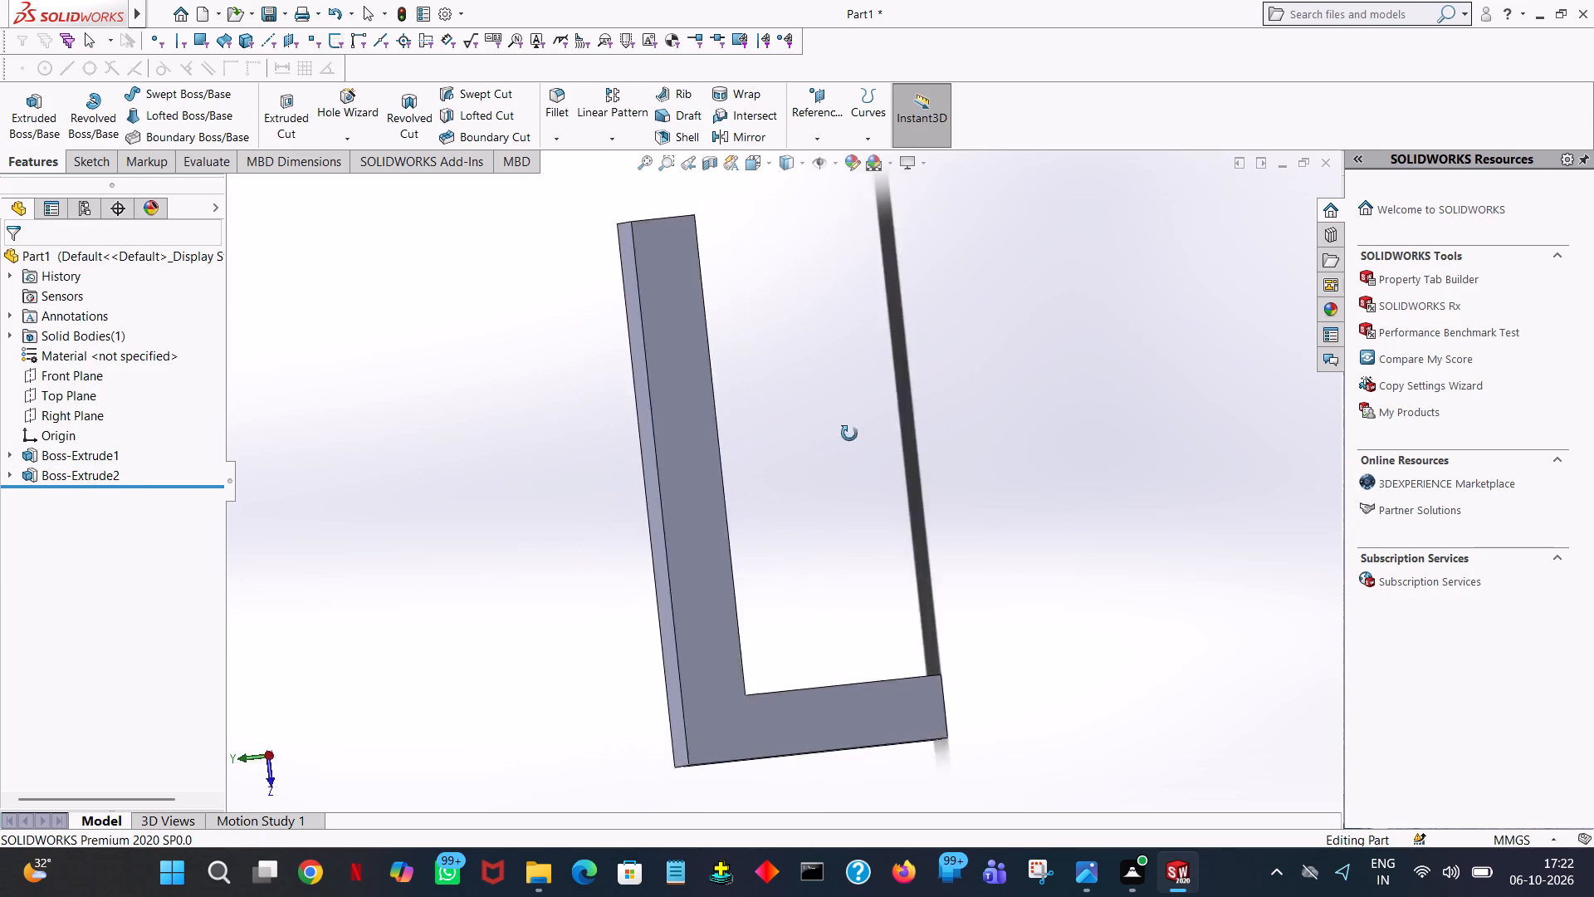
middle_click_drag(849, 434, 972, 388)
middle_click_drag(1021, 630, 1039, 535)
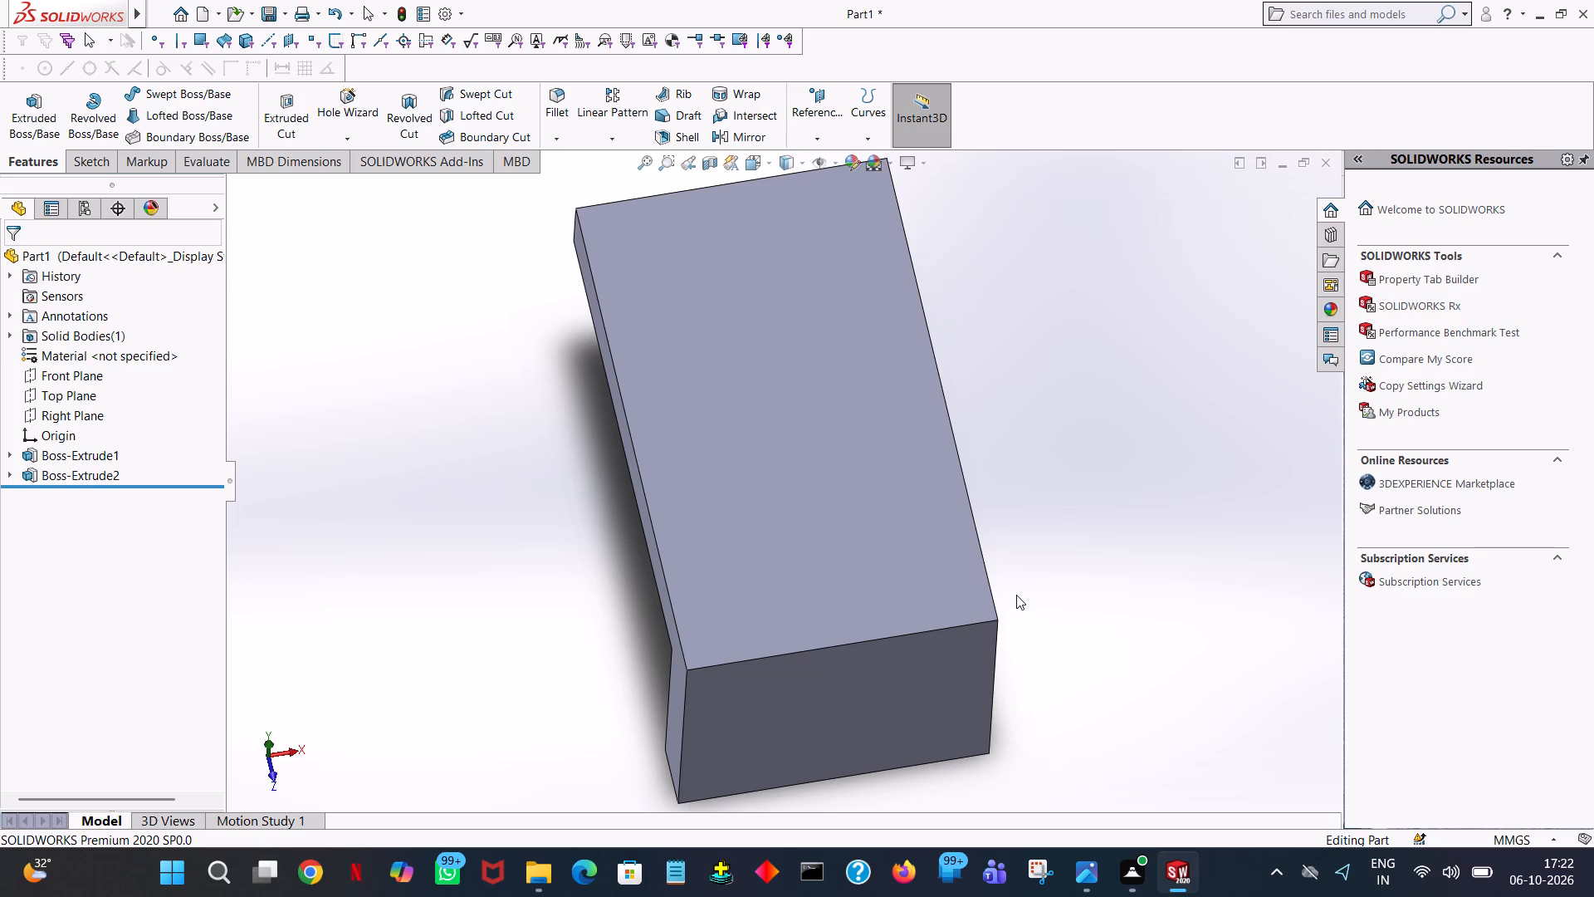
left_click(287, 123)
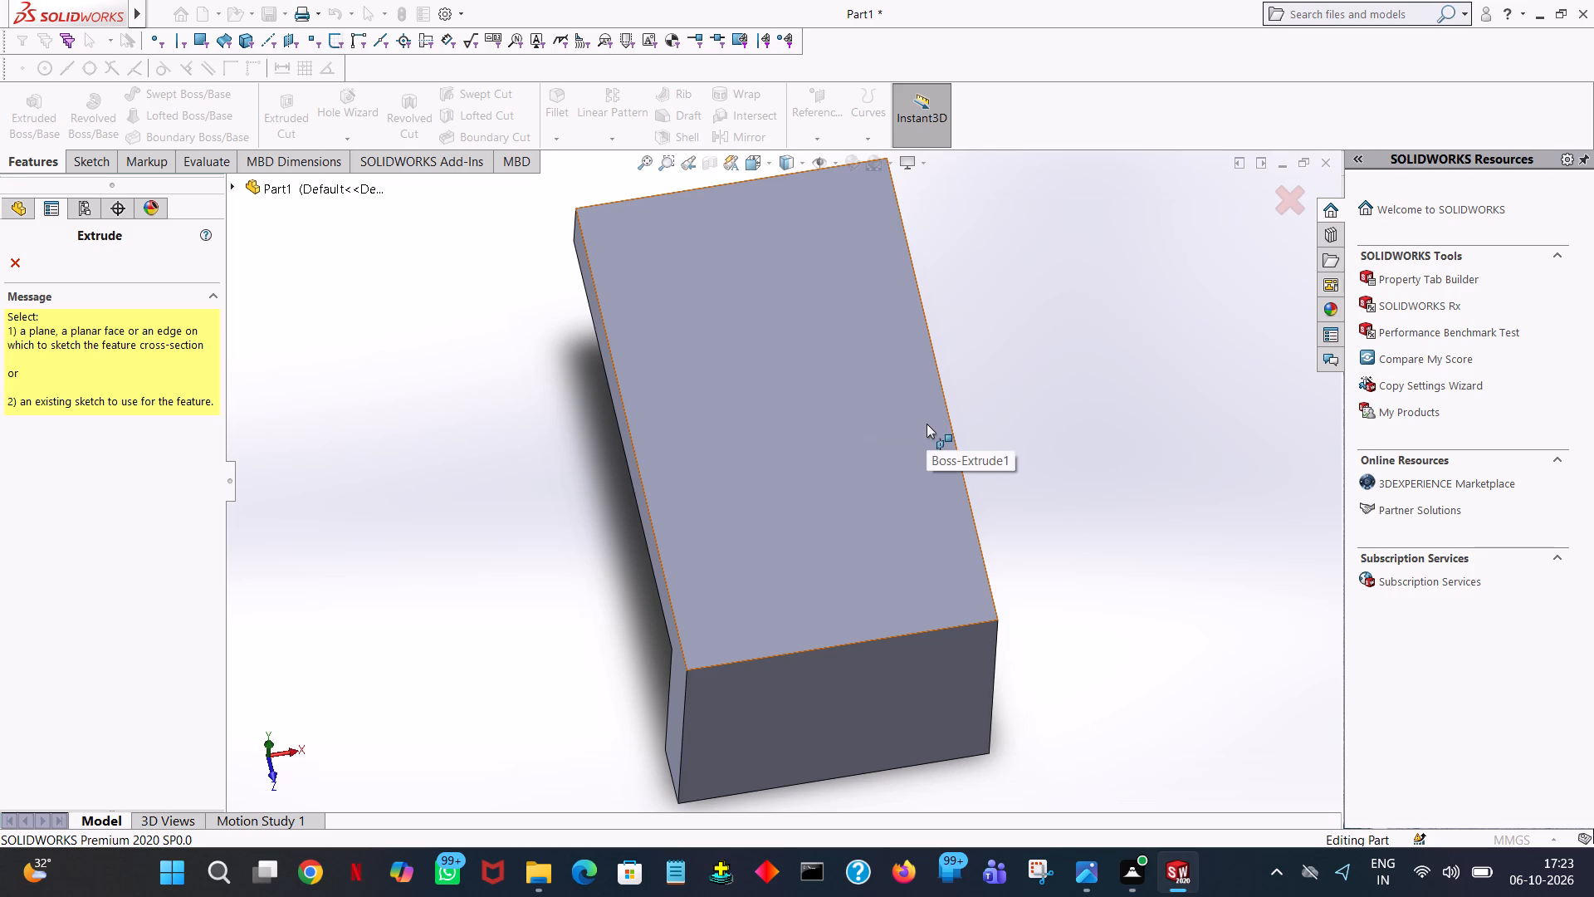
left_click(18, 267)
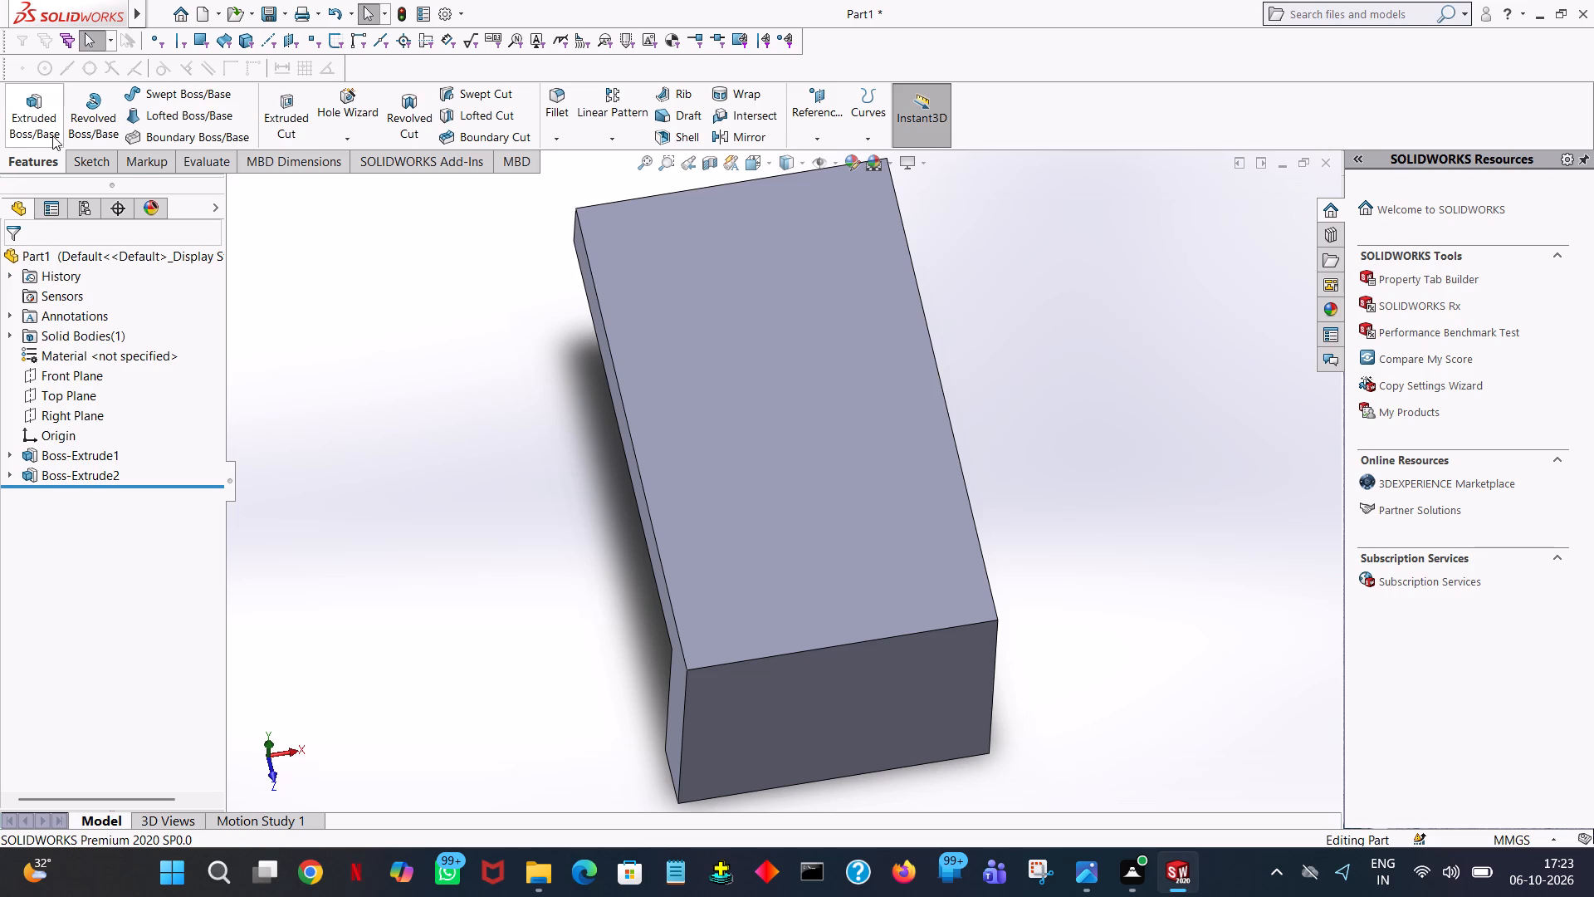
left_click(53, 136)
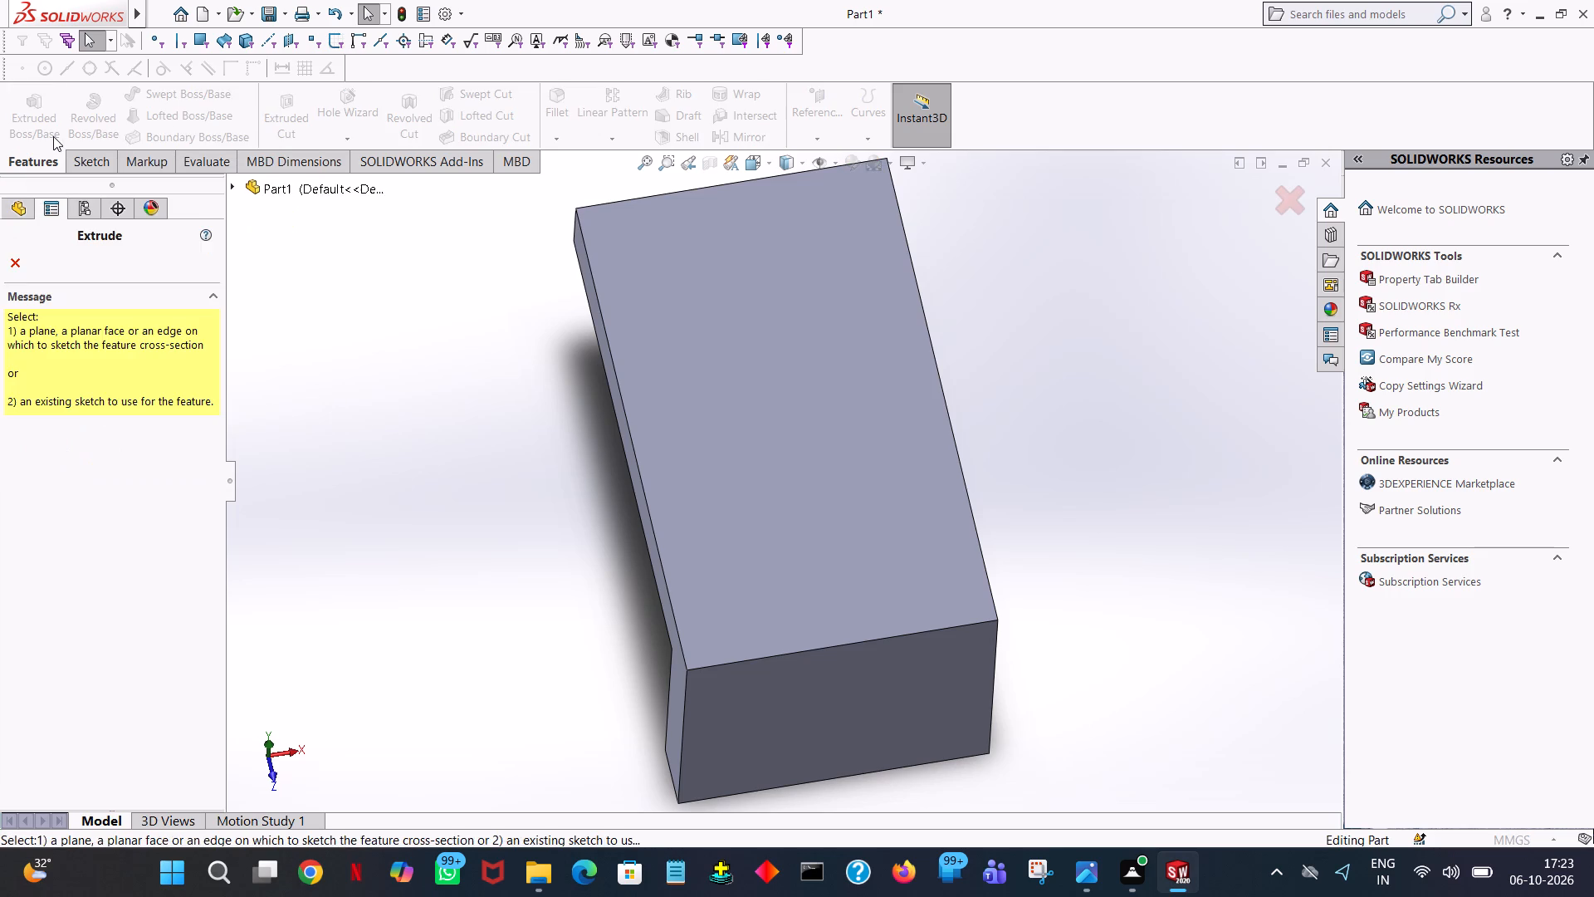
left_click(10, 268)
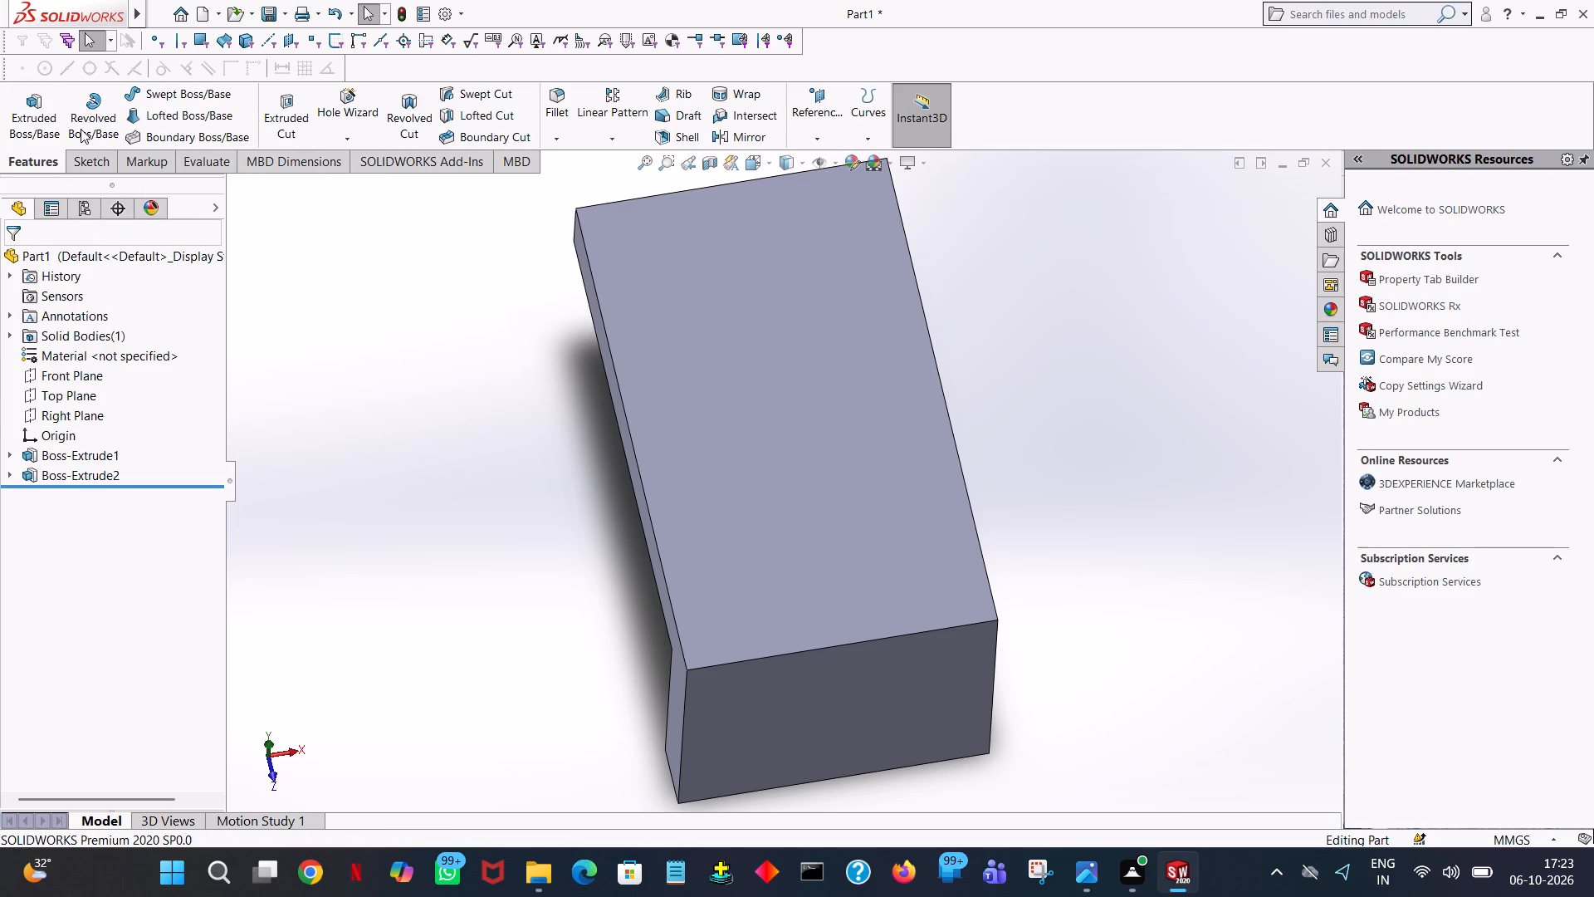
Start an Extruded Cut sketch on the 125 by 215 mm face with a 50 mm line up the right edge from its midpoint.
left_click(291, 97)
left_click(883, 399)
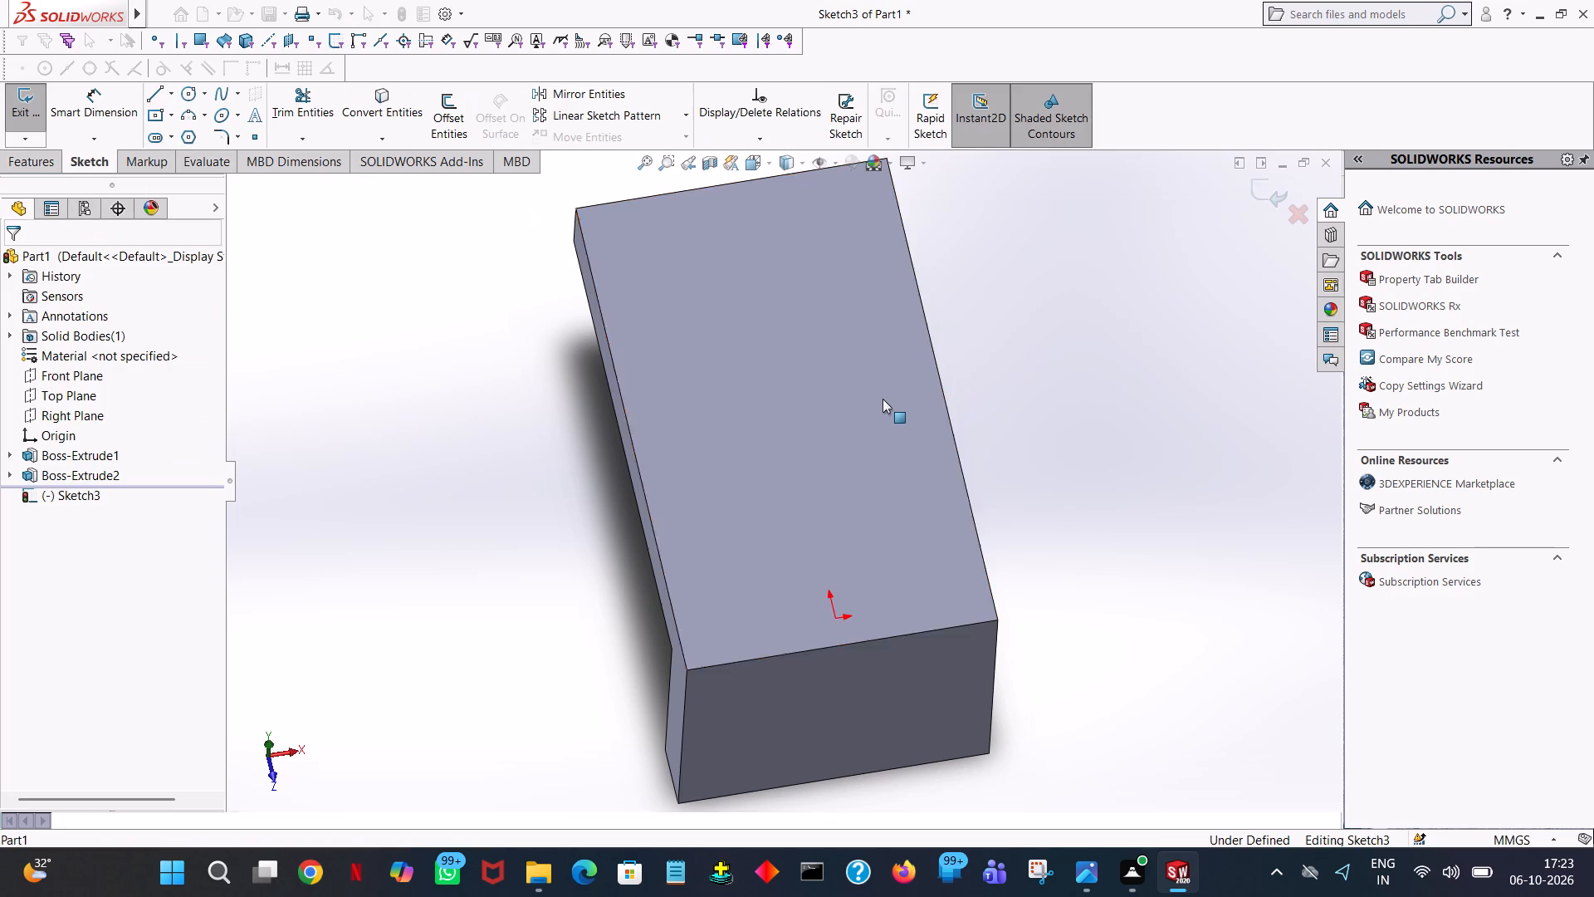
key("space")
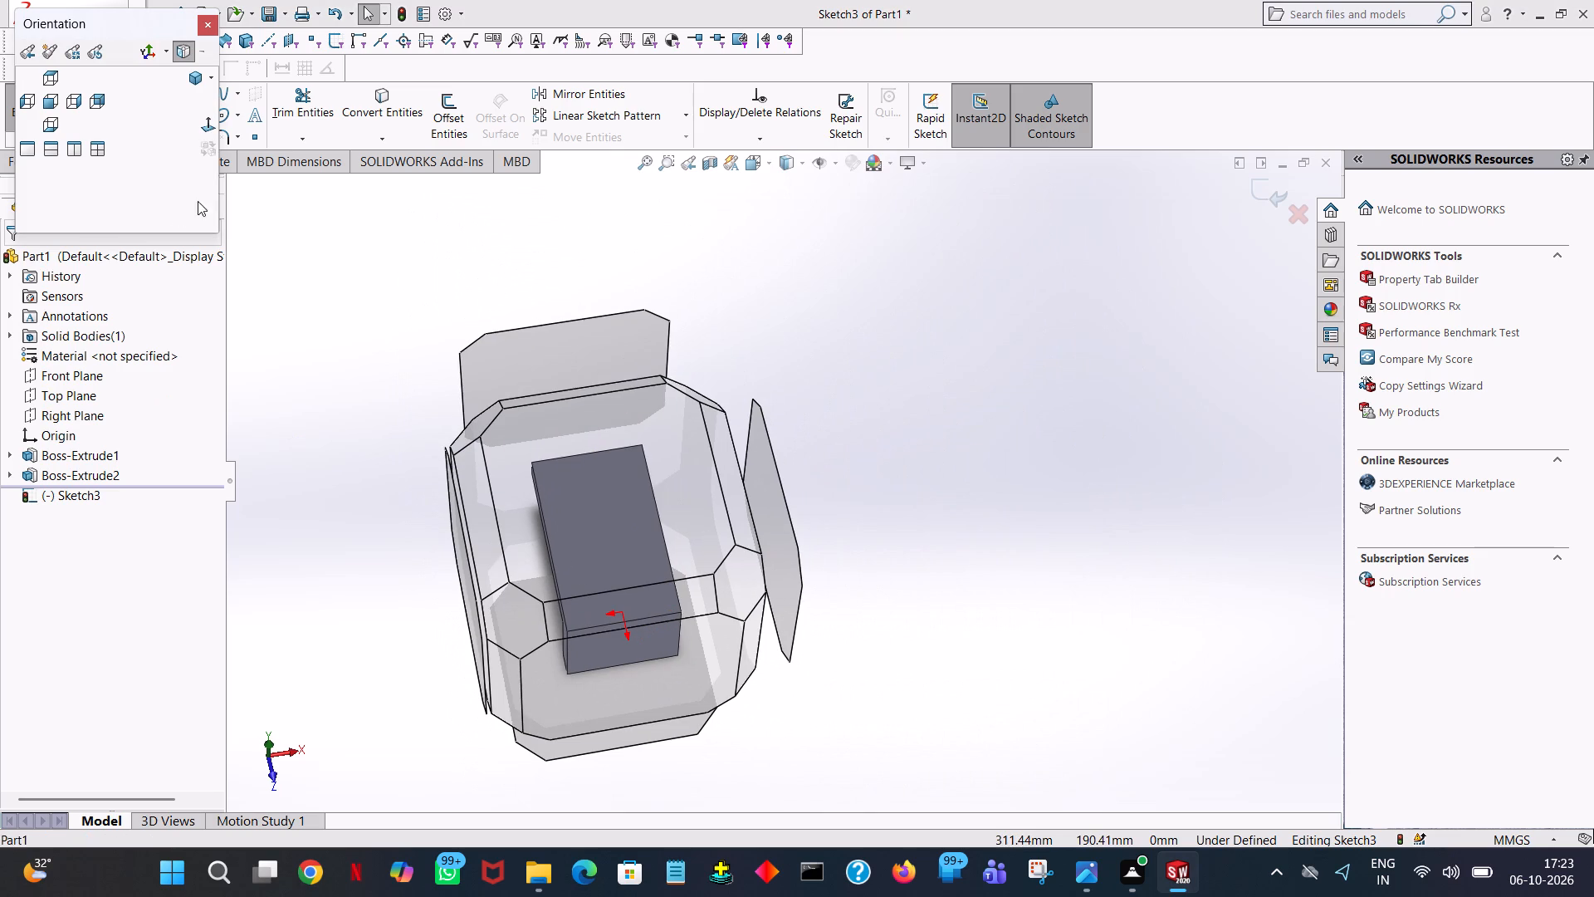
left_click(212, 122)
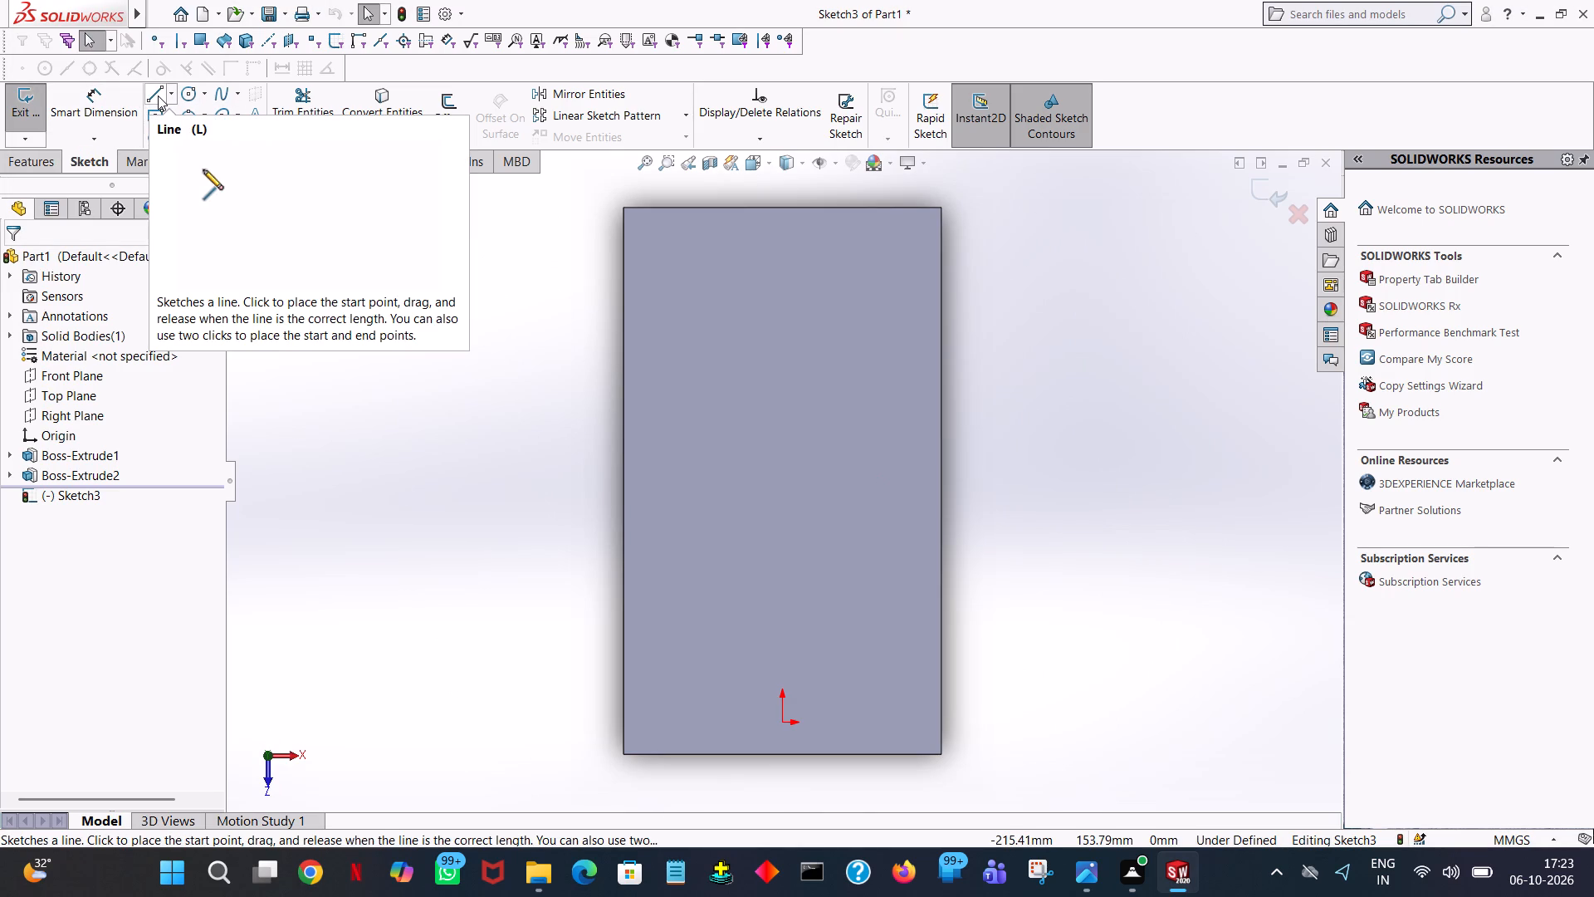
left_click(158, 96)
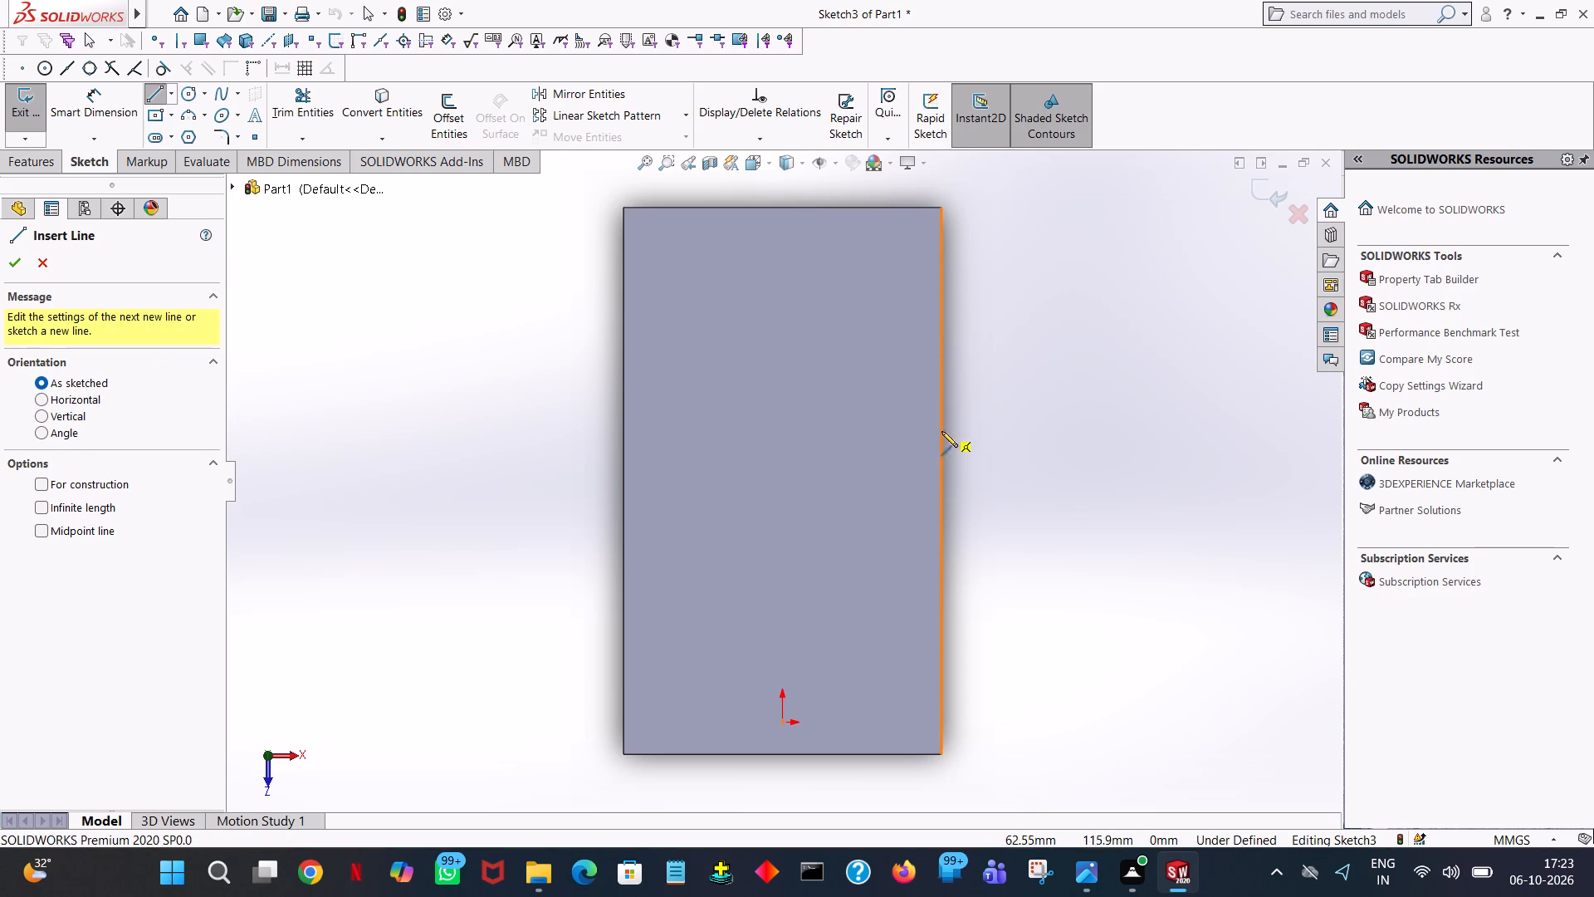
left_click(938, 480)
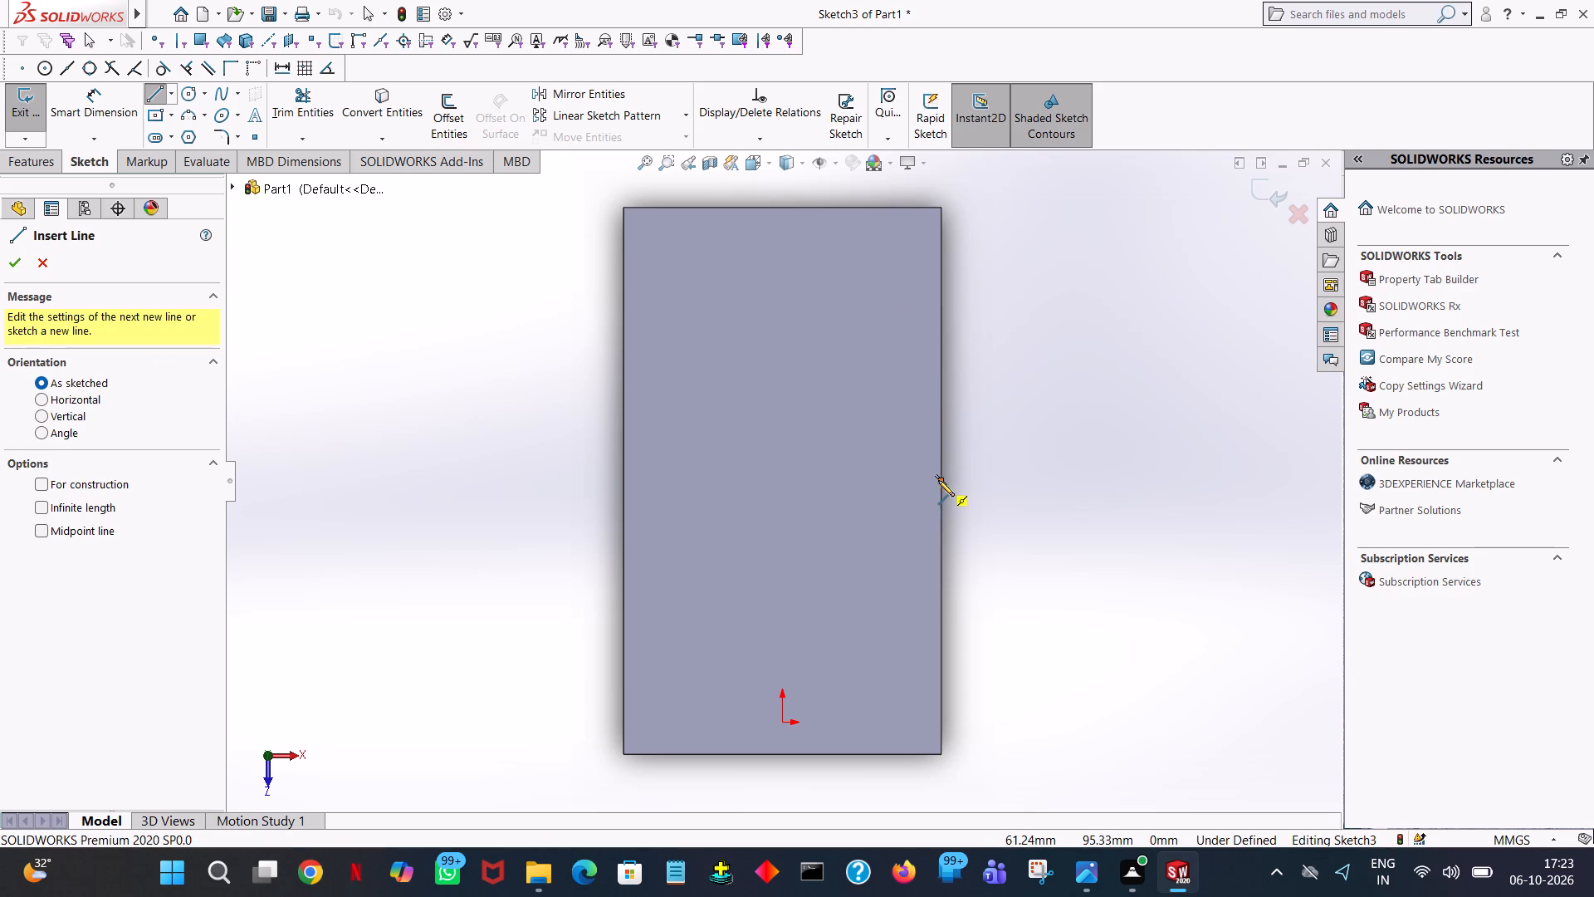
left_click(937, 284)
type("50")
key("Return")
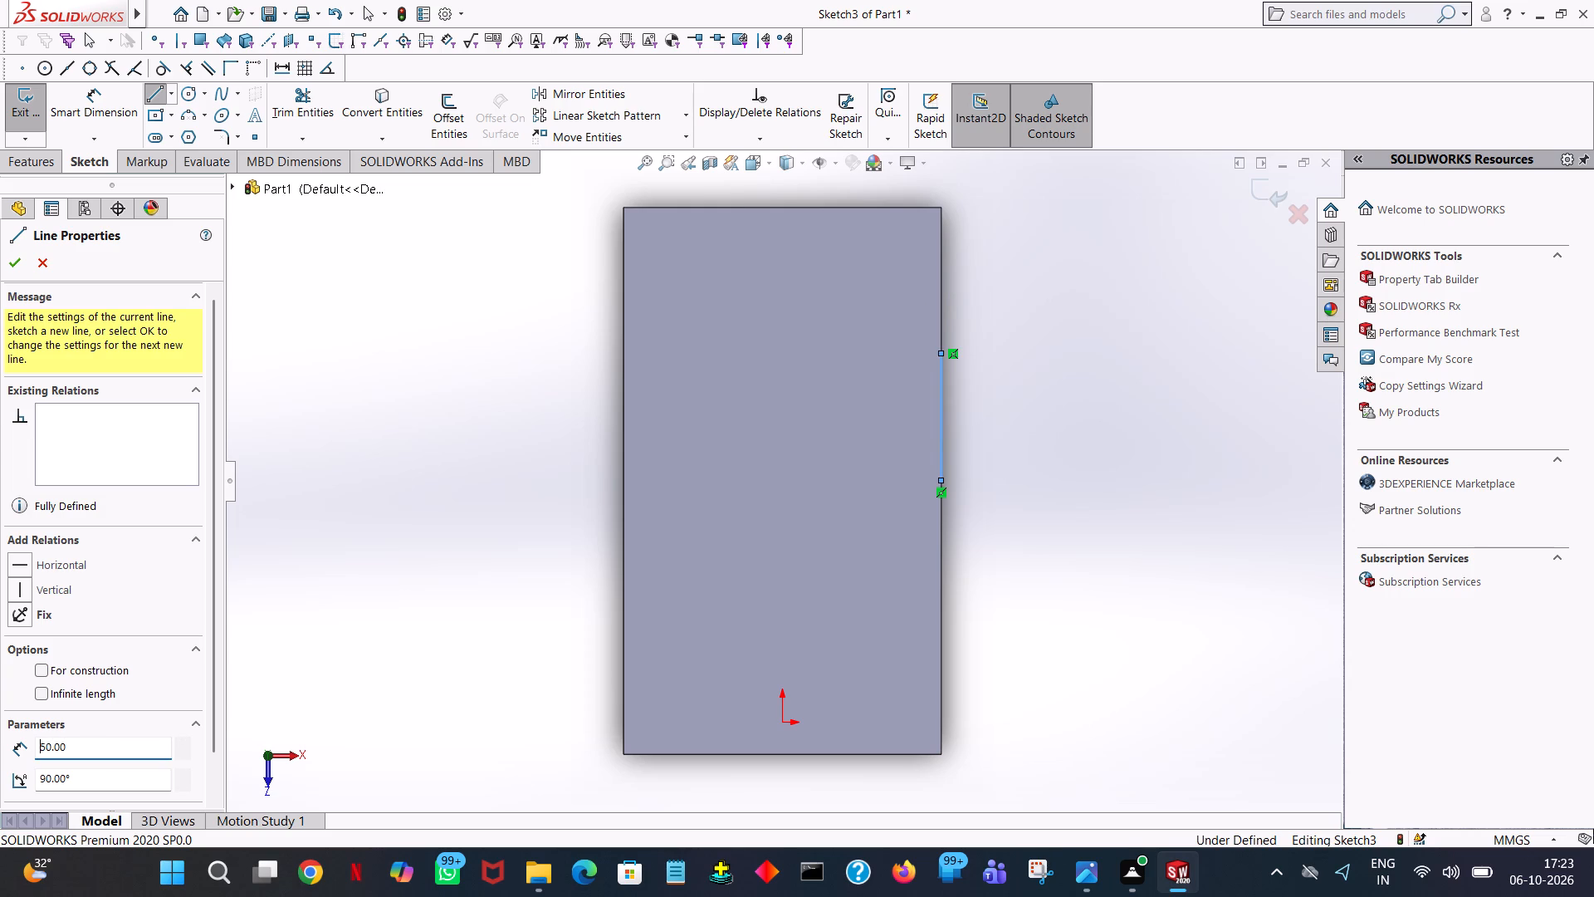
Continue the outline with a 20 mm horizontal line inward, a 100 mm vertical line down, and a 20 mm line back to the edge.
left_click(878, 352)
type("20")
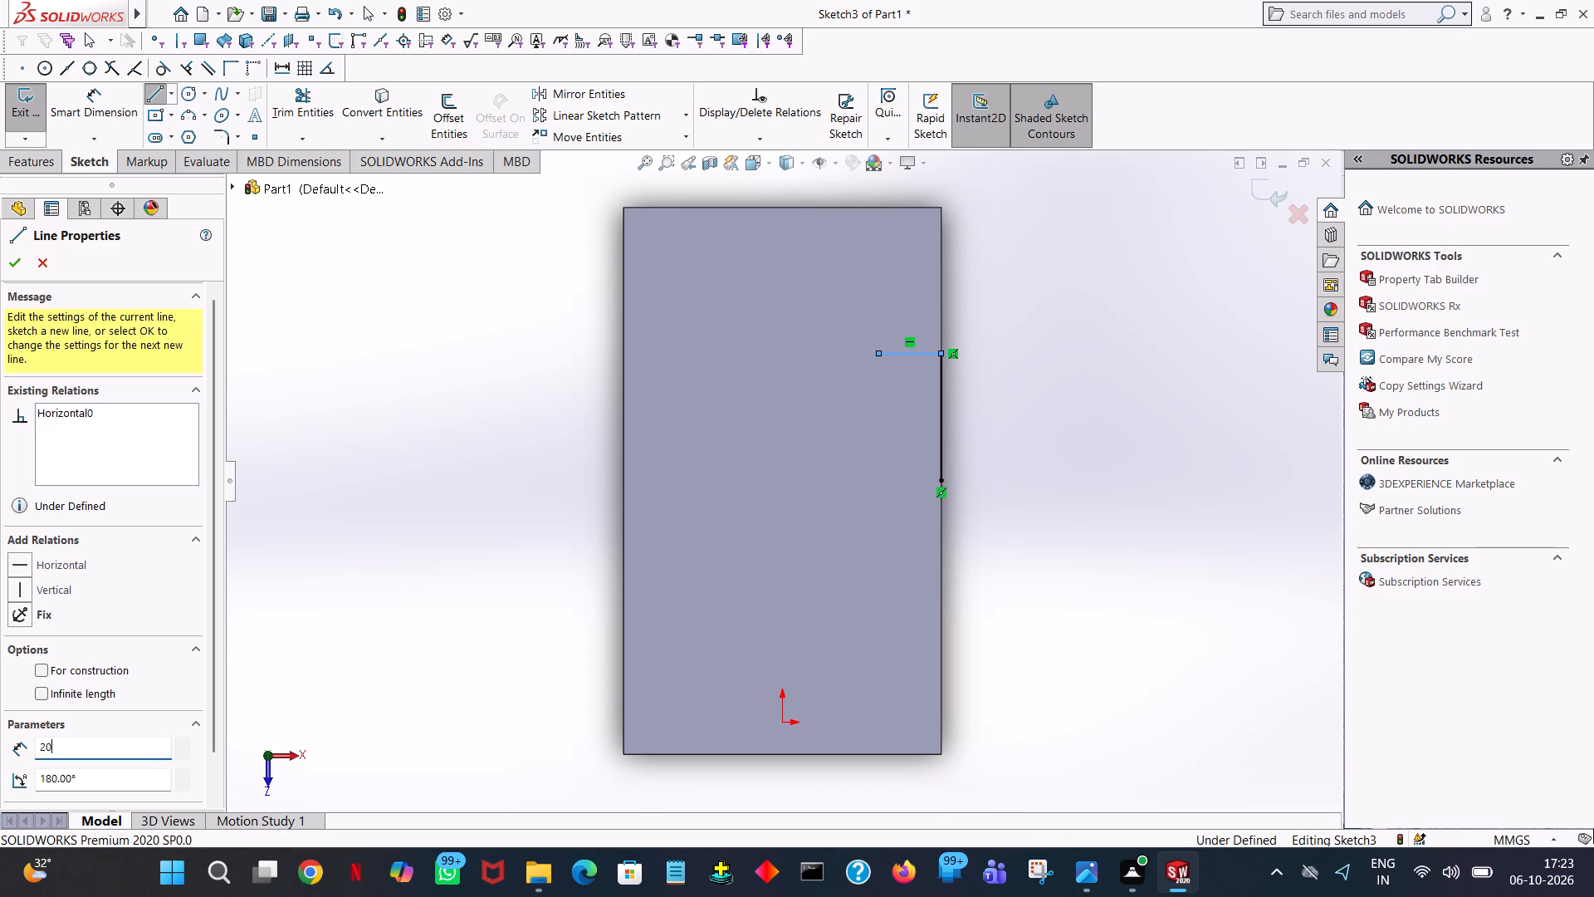
key("Return")
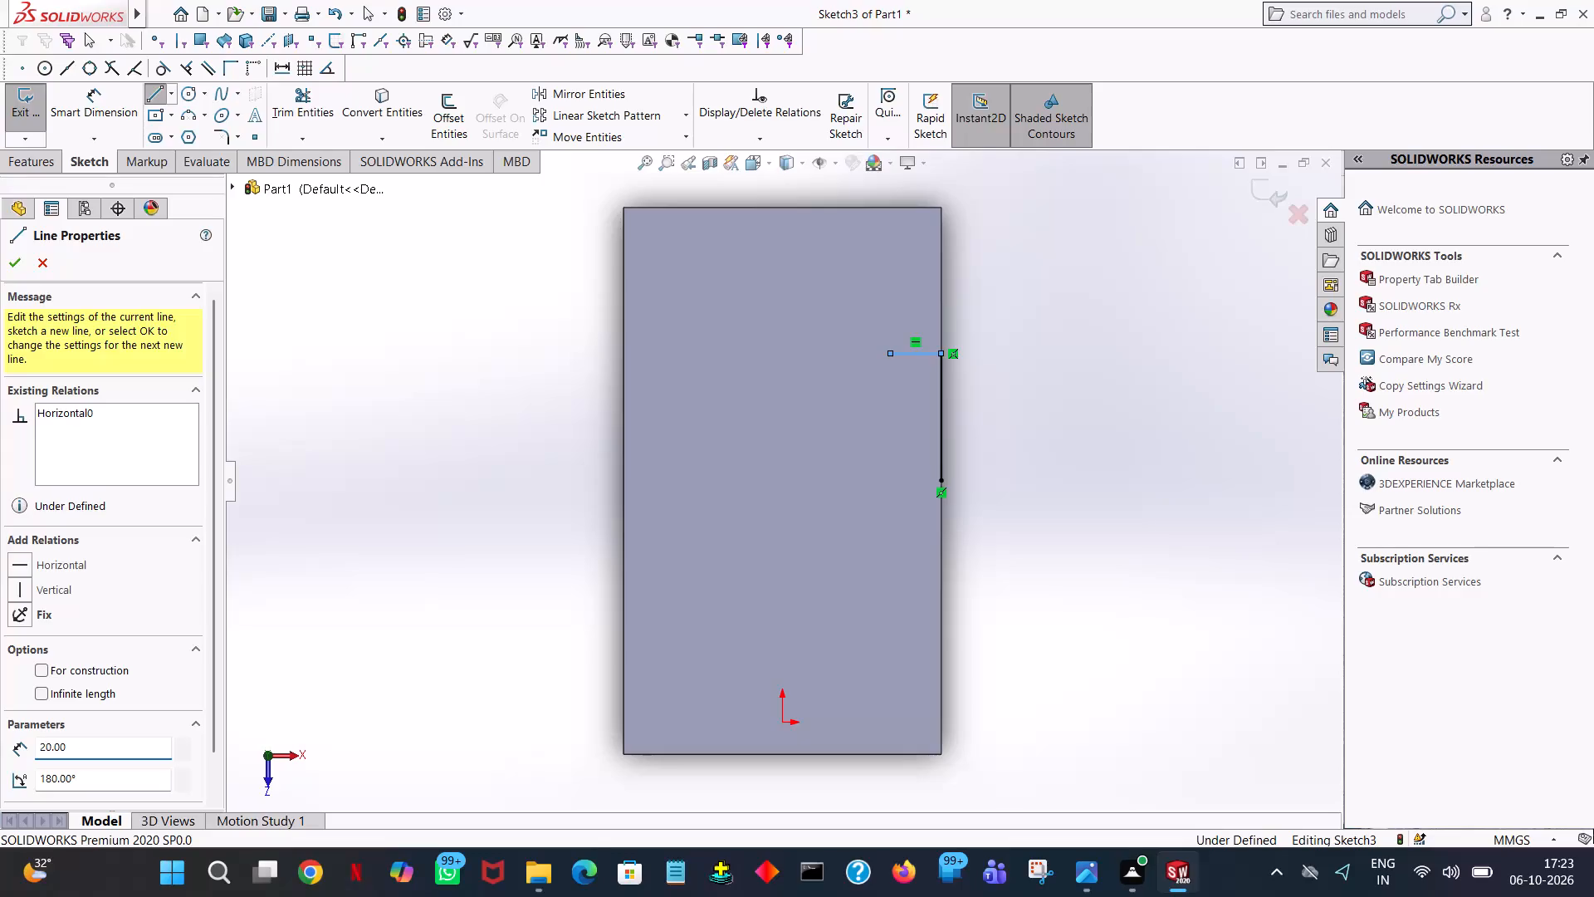
left_click(888, 621)
type("100")
key("Return")
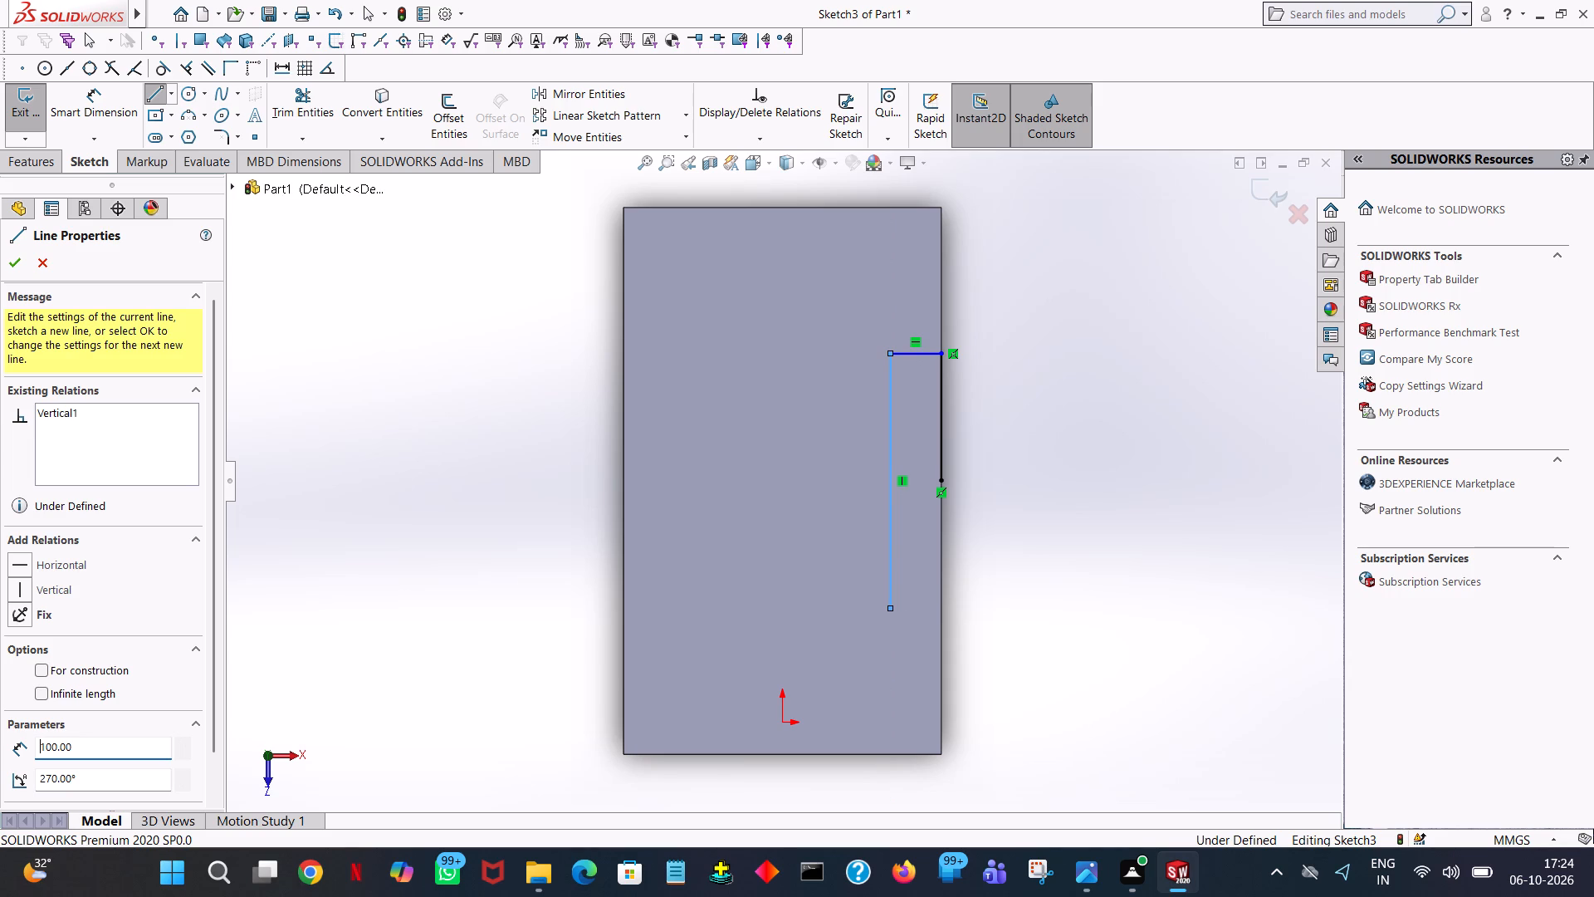
left_click(940, 609)
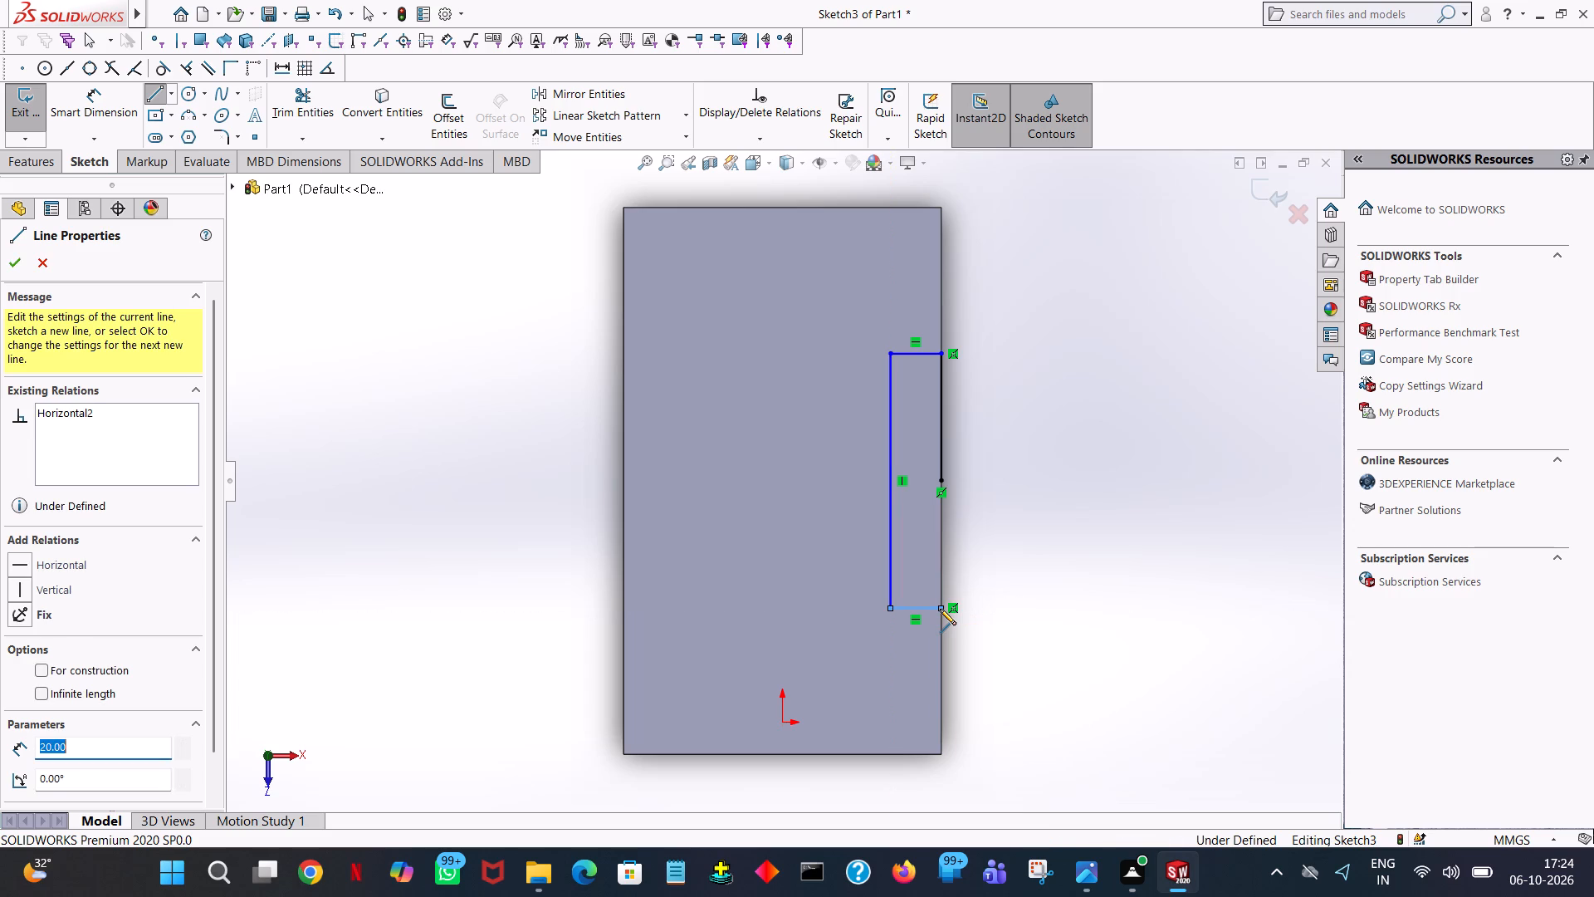
right_click(940, 609)
left_click(969, 615)
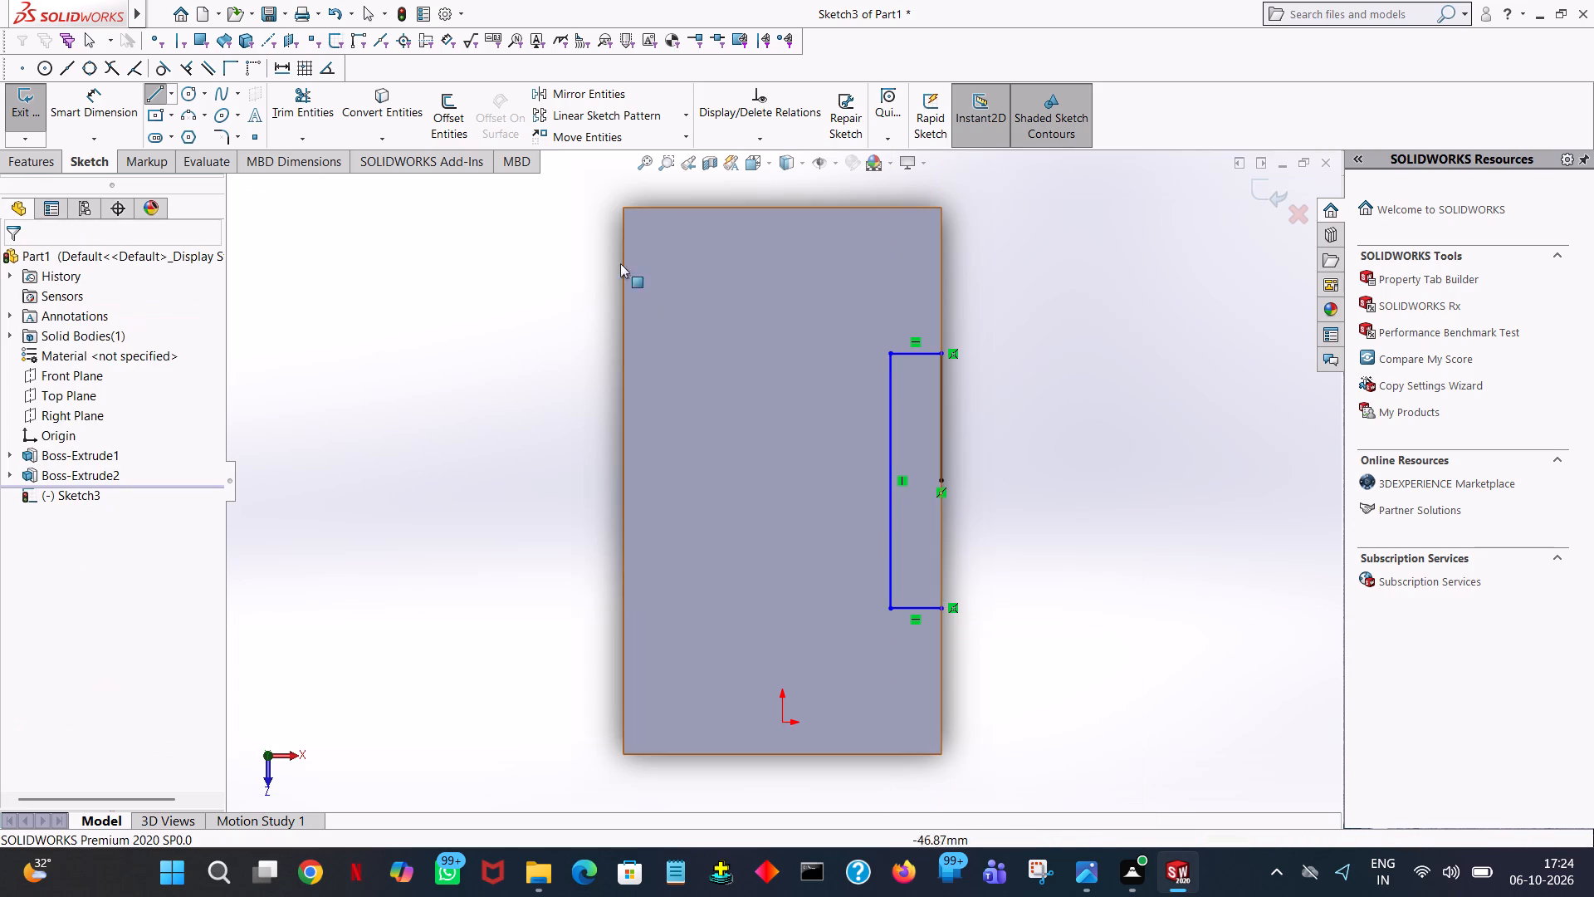
Sketch two 10 mm radius circles centred on the midpoints of the lower and upper 20 mm lines.
left_click(194, 91)
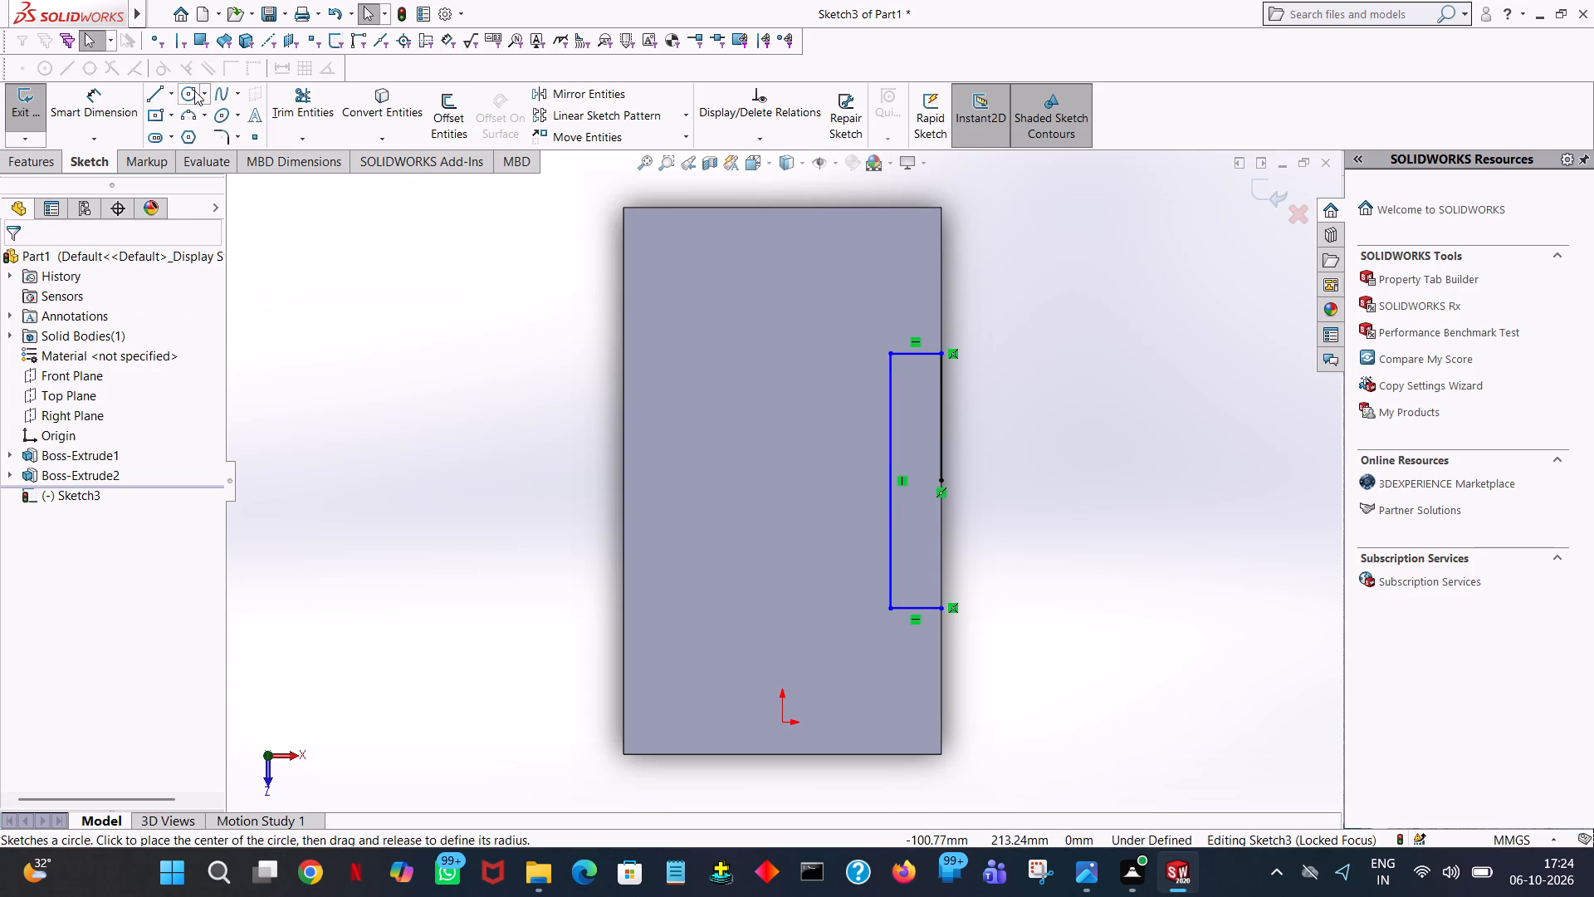
left_click(915, 608)
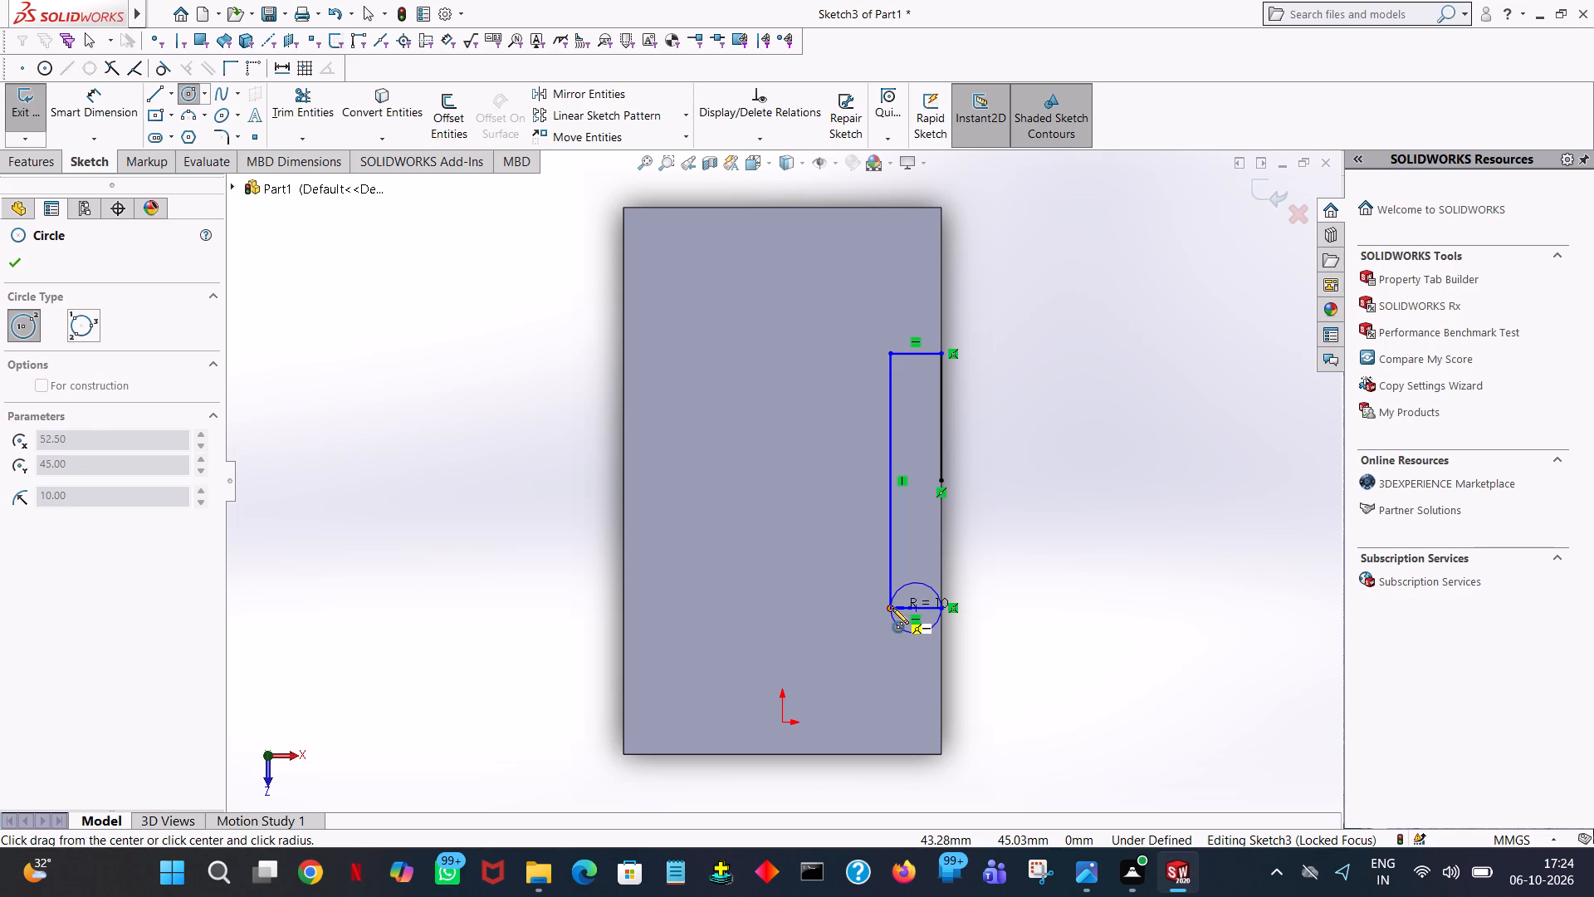
left_click(892, 608)
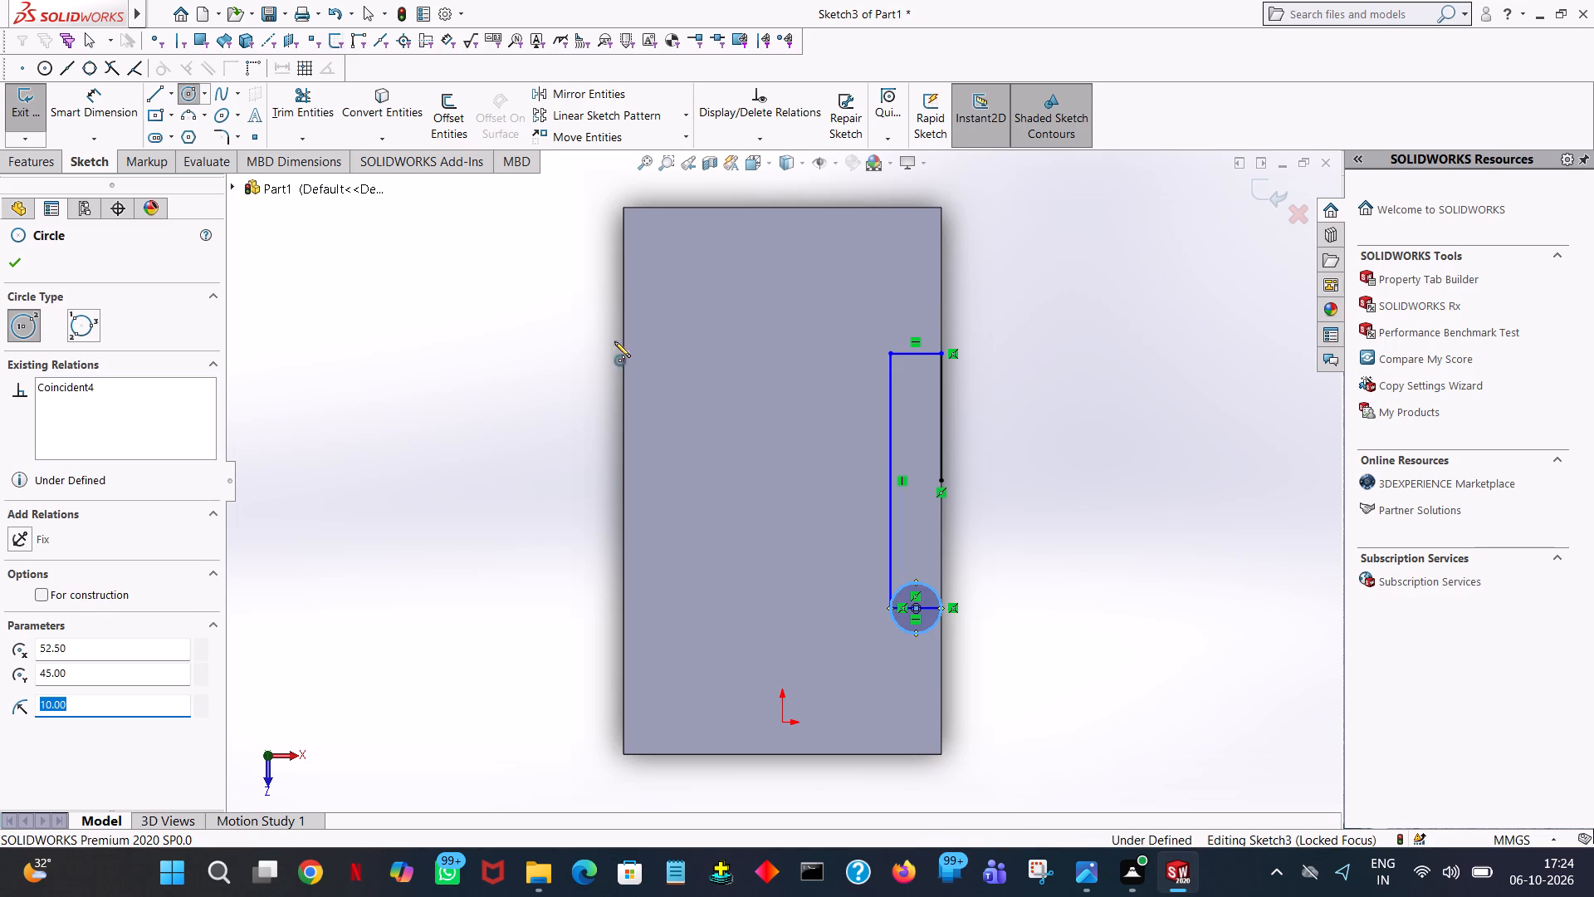
left_click(915, 354)
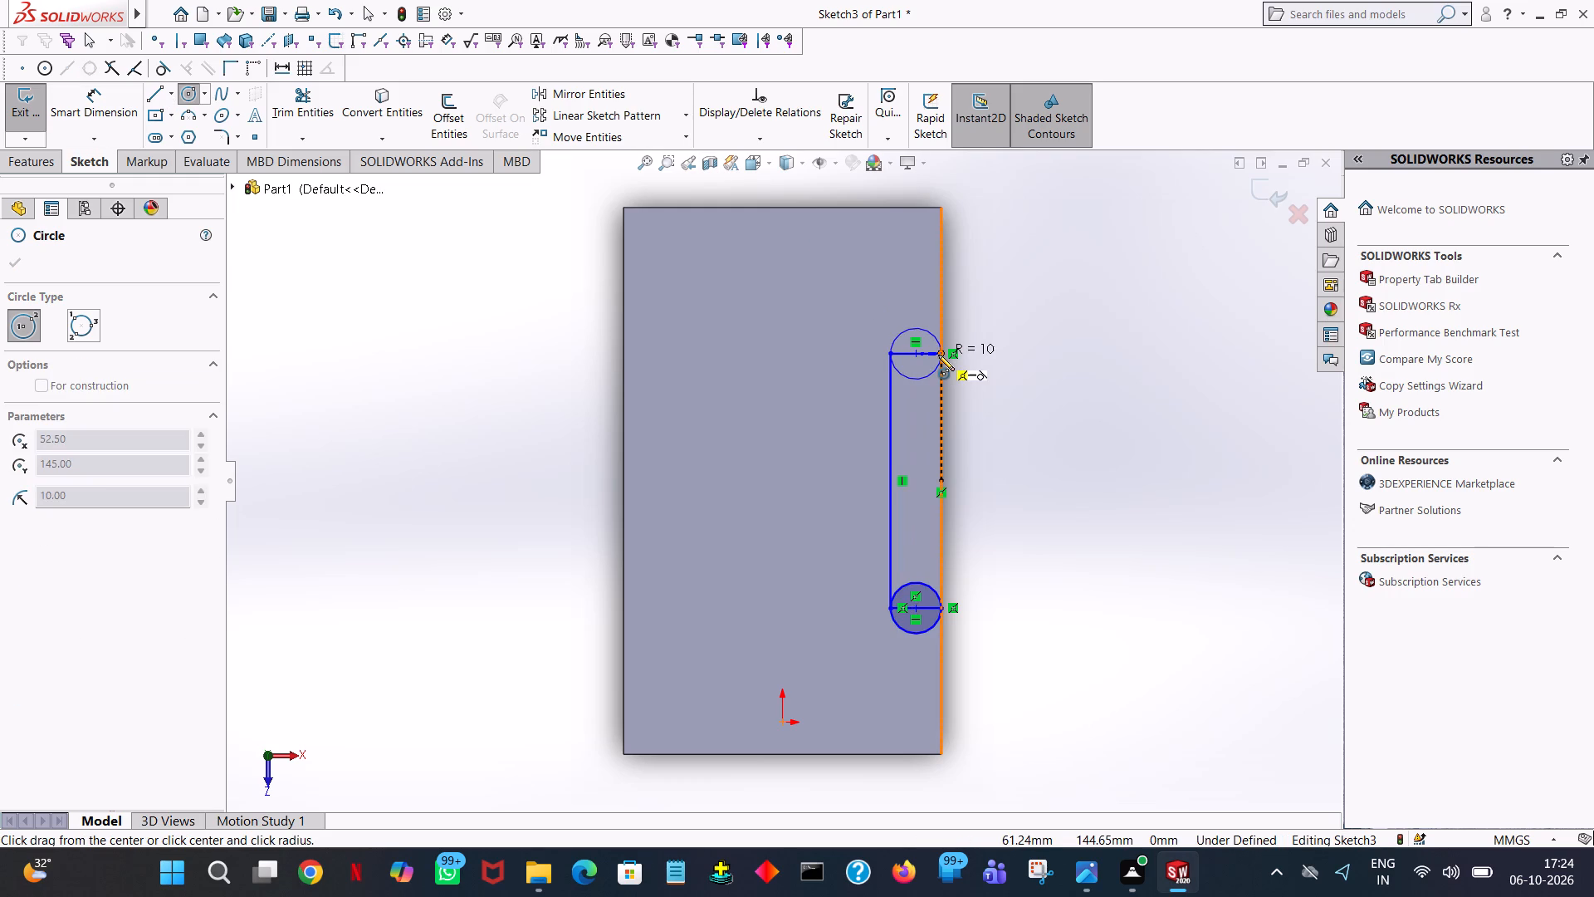
left_click(938, 355)
right_click(938, 355)
left_click(961, 365)
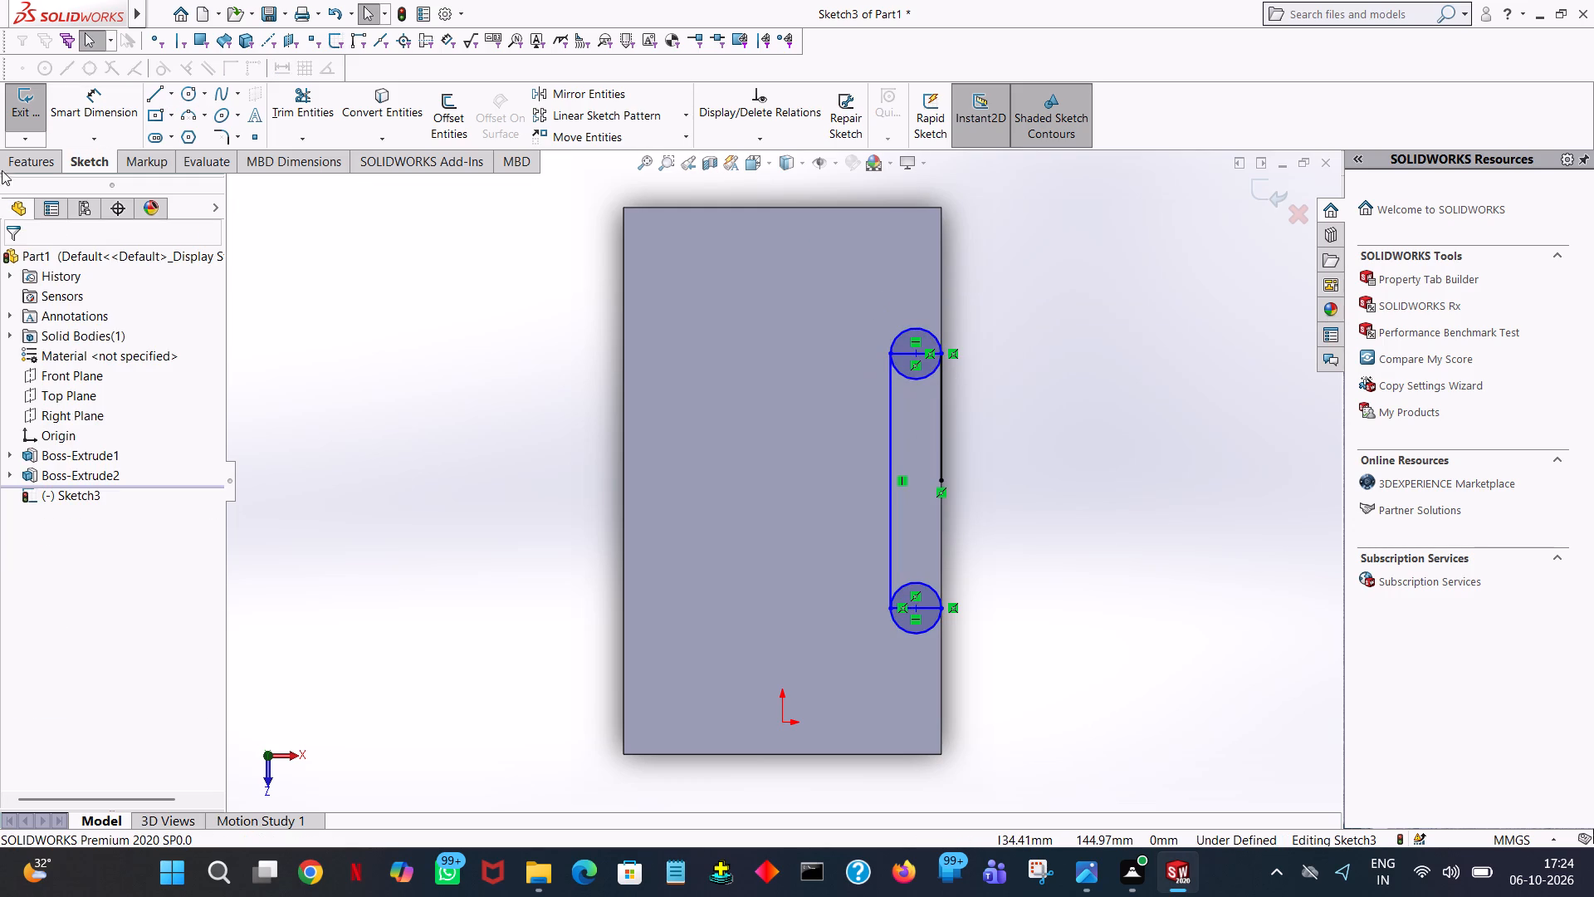
Close the outline with a 50 mm vertical line along the right edge, from its midpoint down to the lower 20 mm line.
left_click(149, 104)
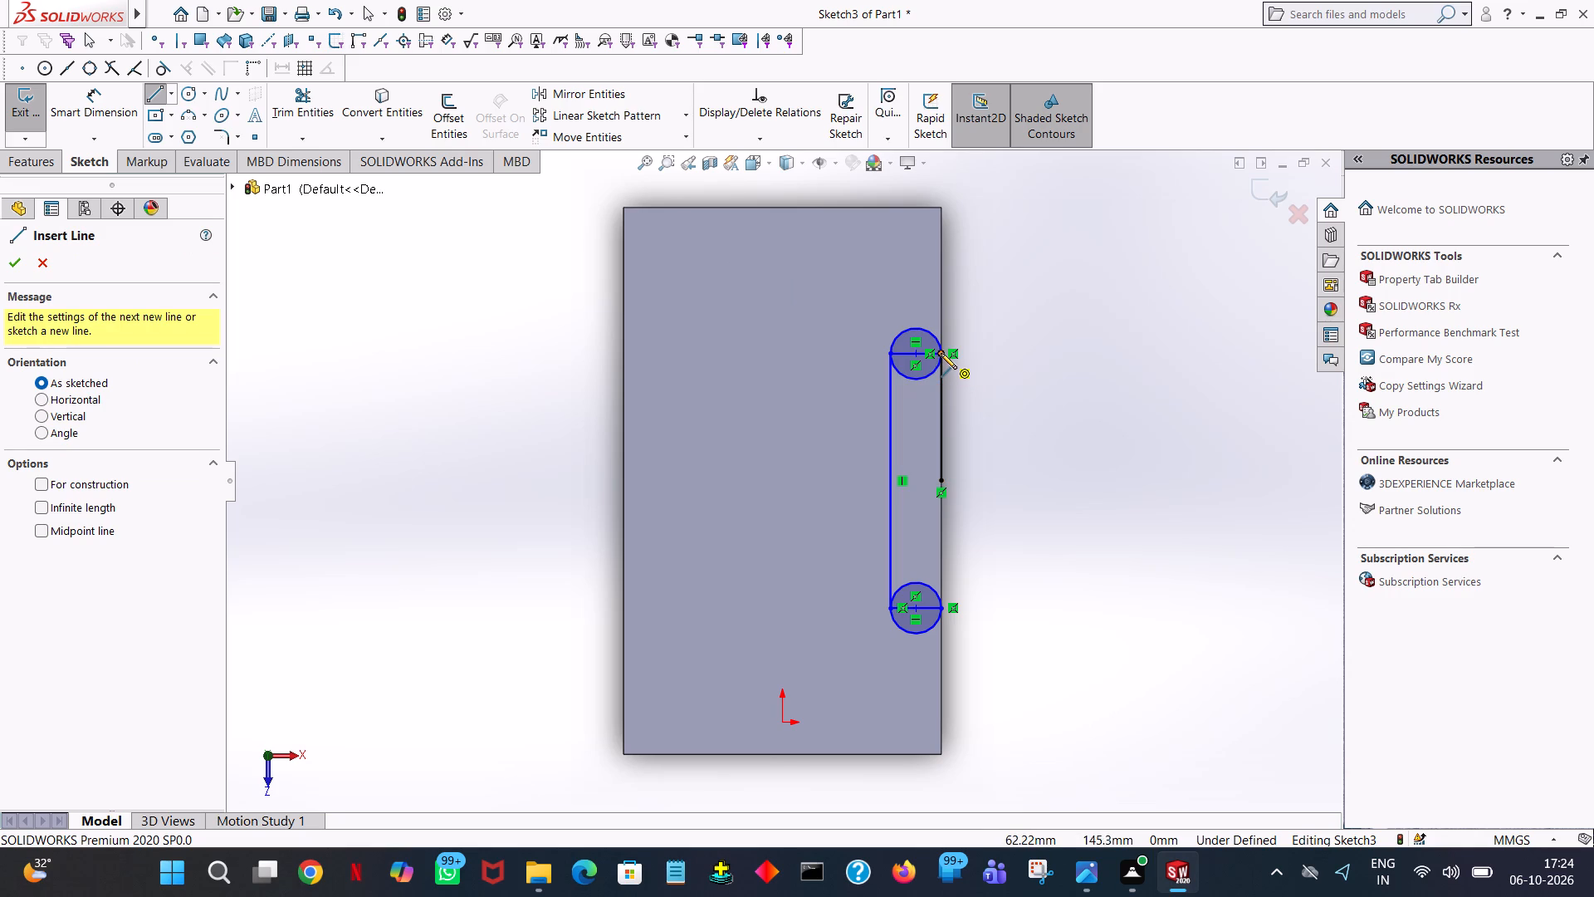
left_click(941, 480)
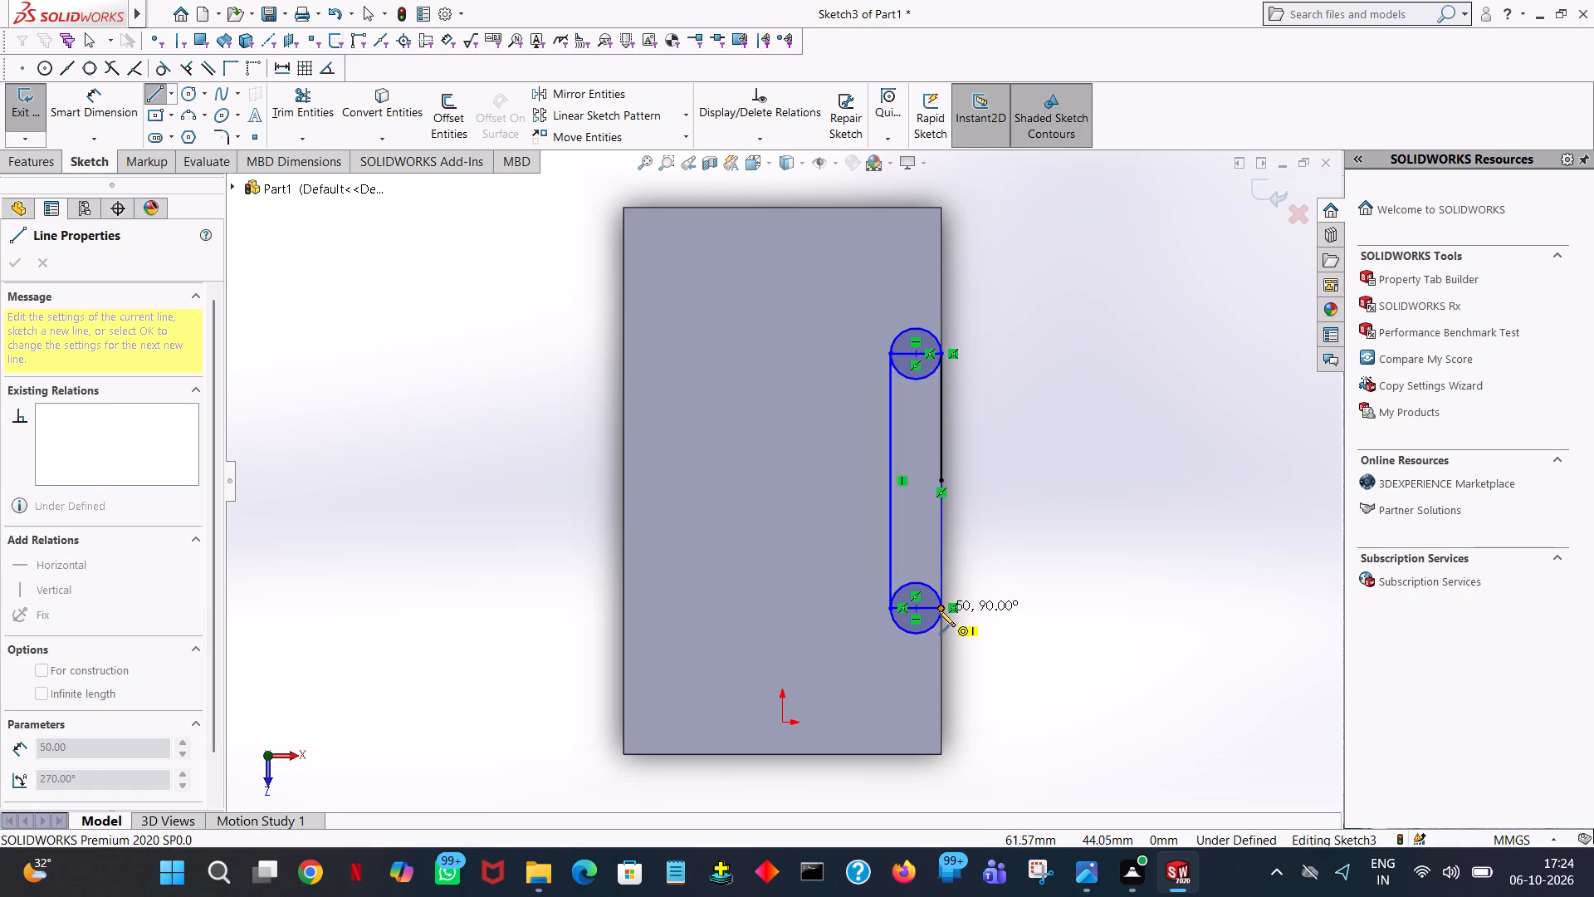
left_click(944, 608)
right_click(944, 608)
left_click(999, 622)
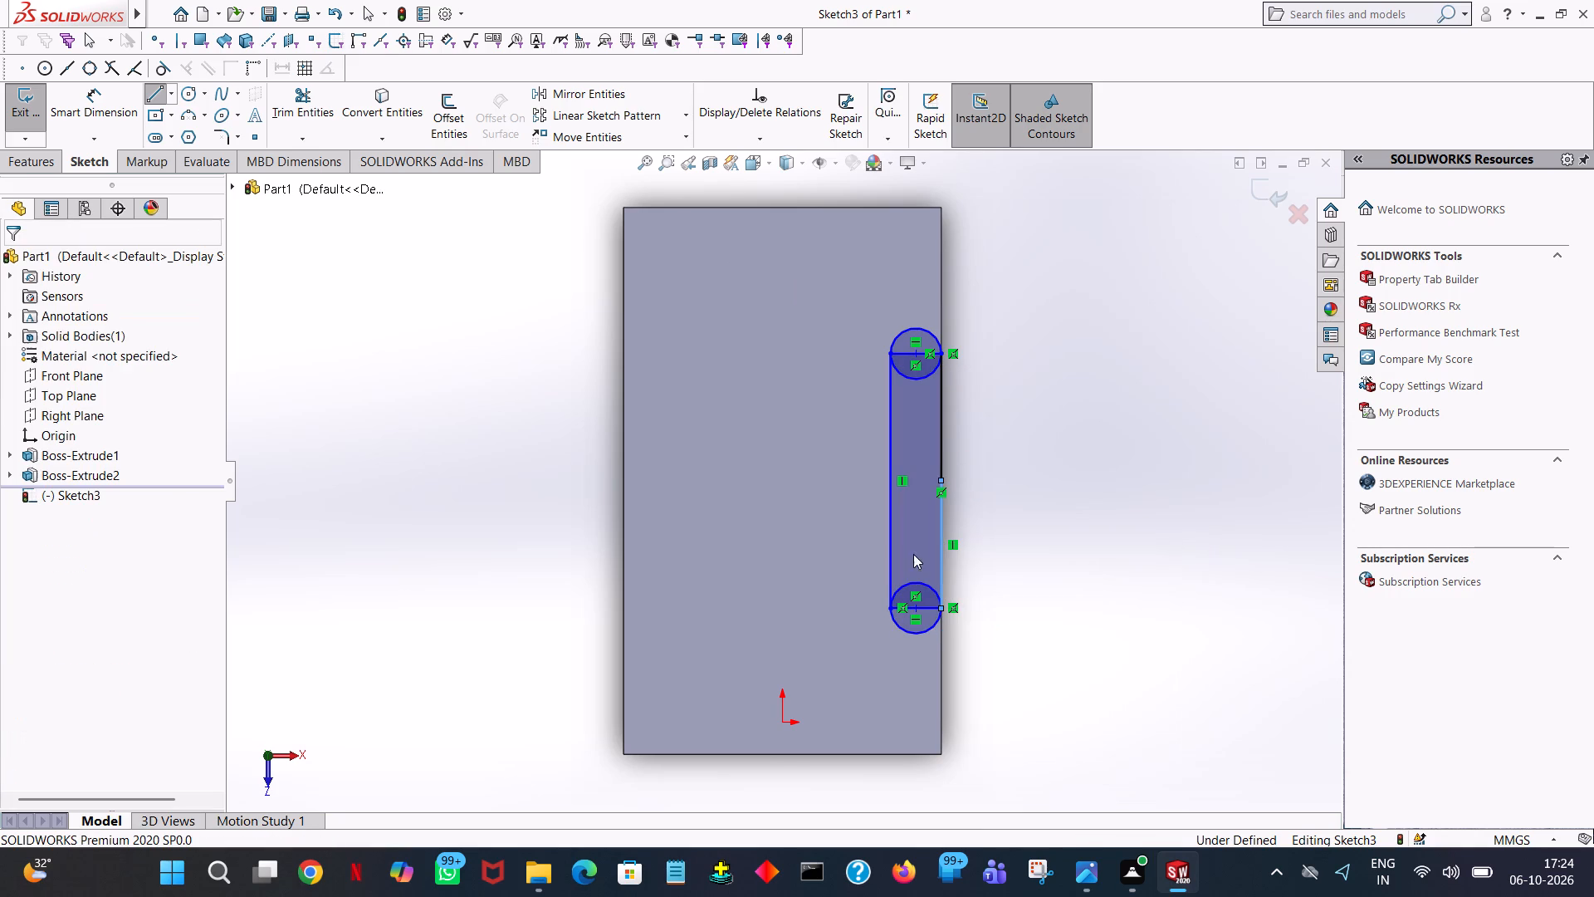
Trim the circles' inner halves and both 20 mm lines, leaving a slot profile with rounded ends.
left_click(308, 105)
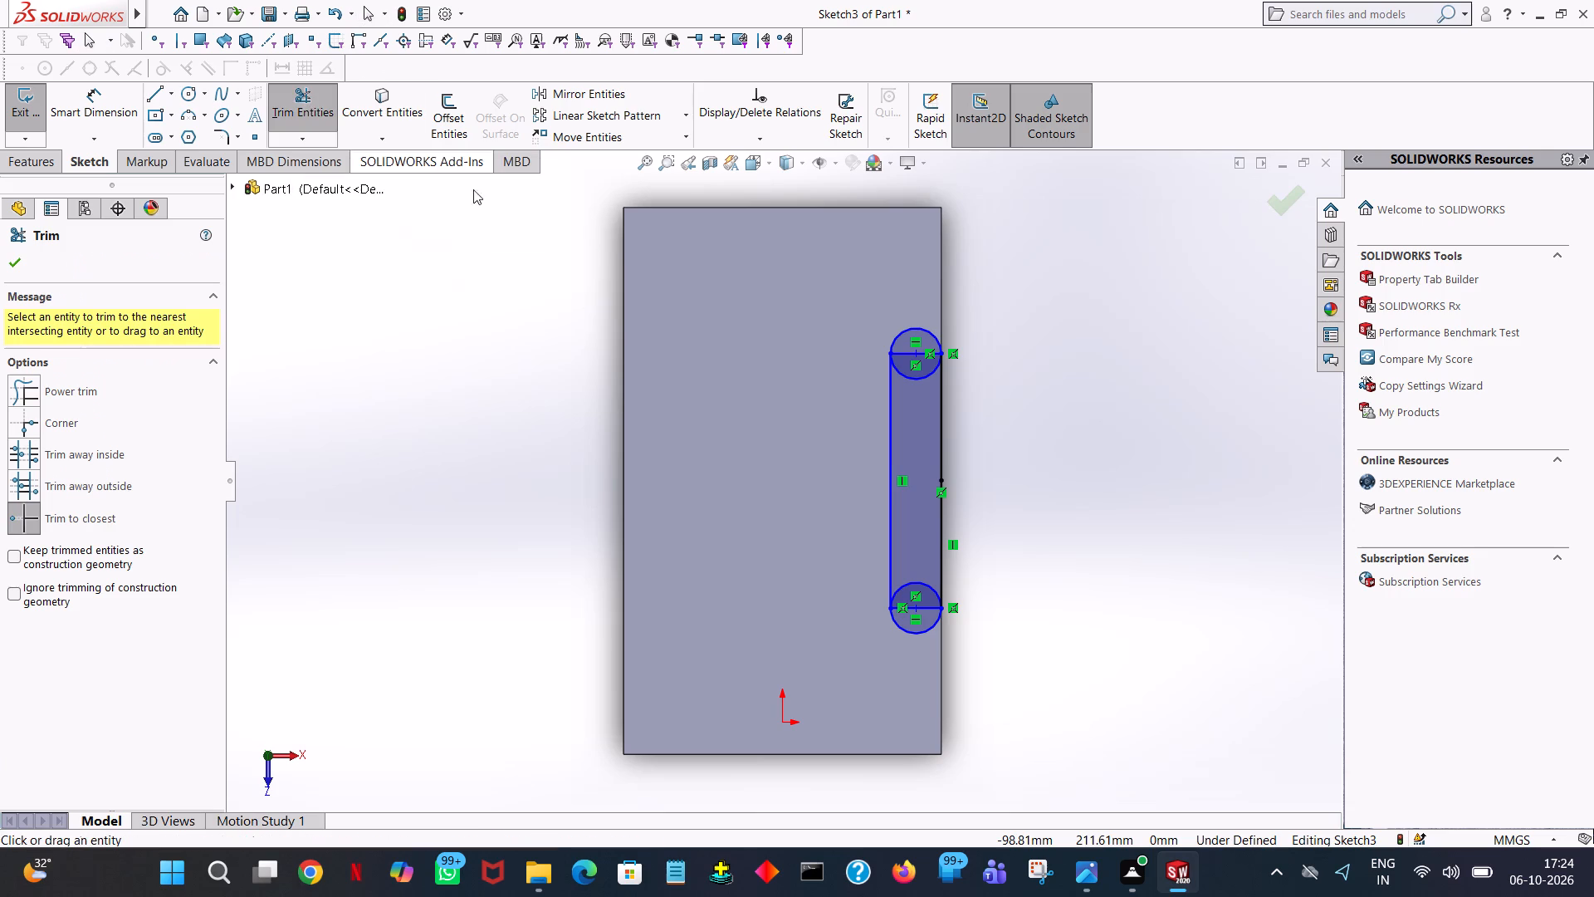
left_click(928, 586)
left_click(927, 606)
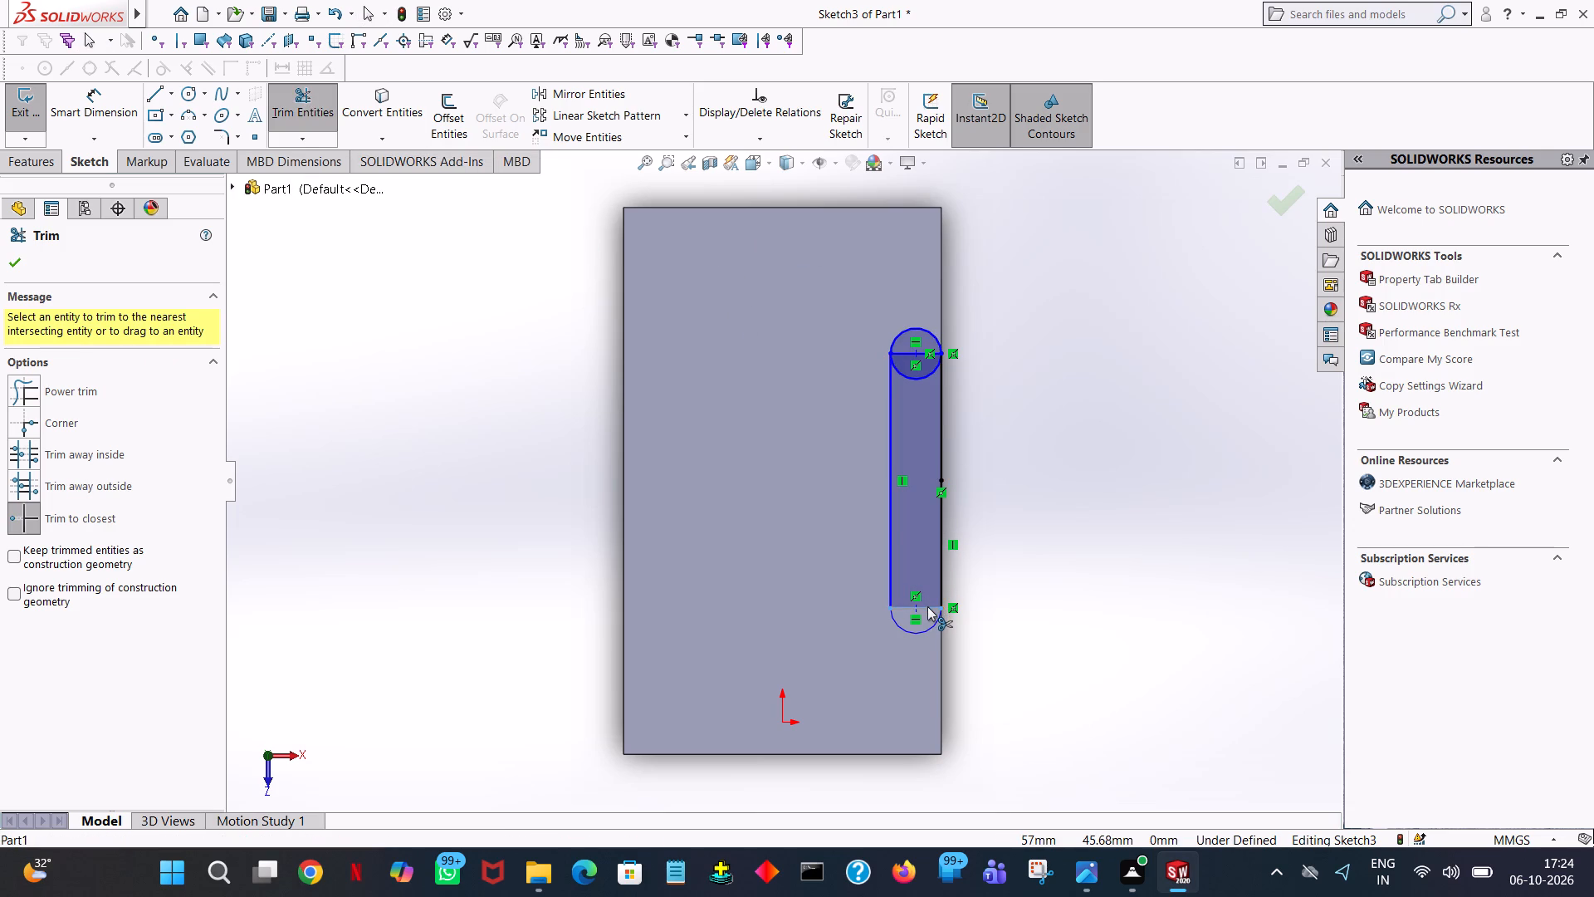
left_click(836, 455)
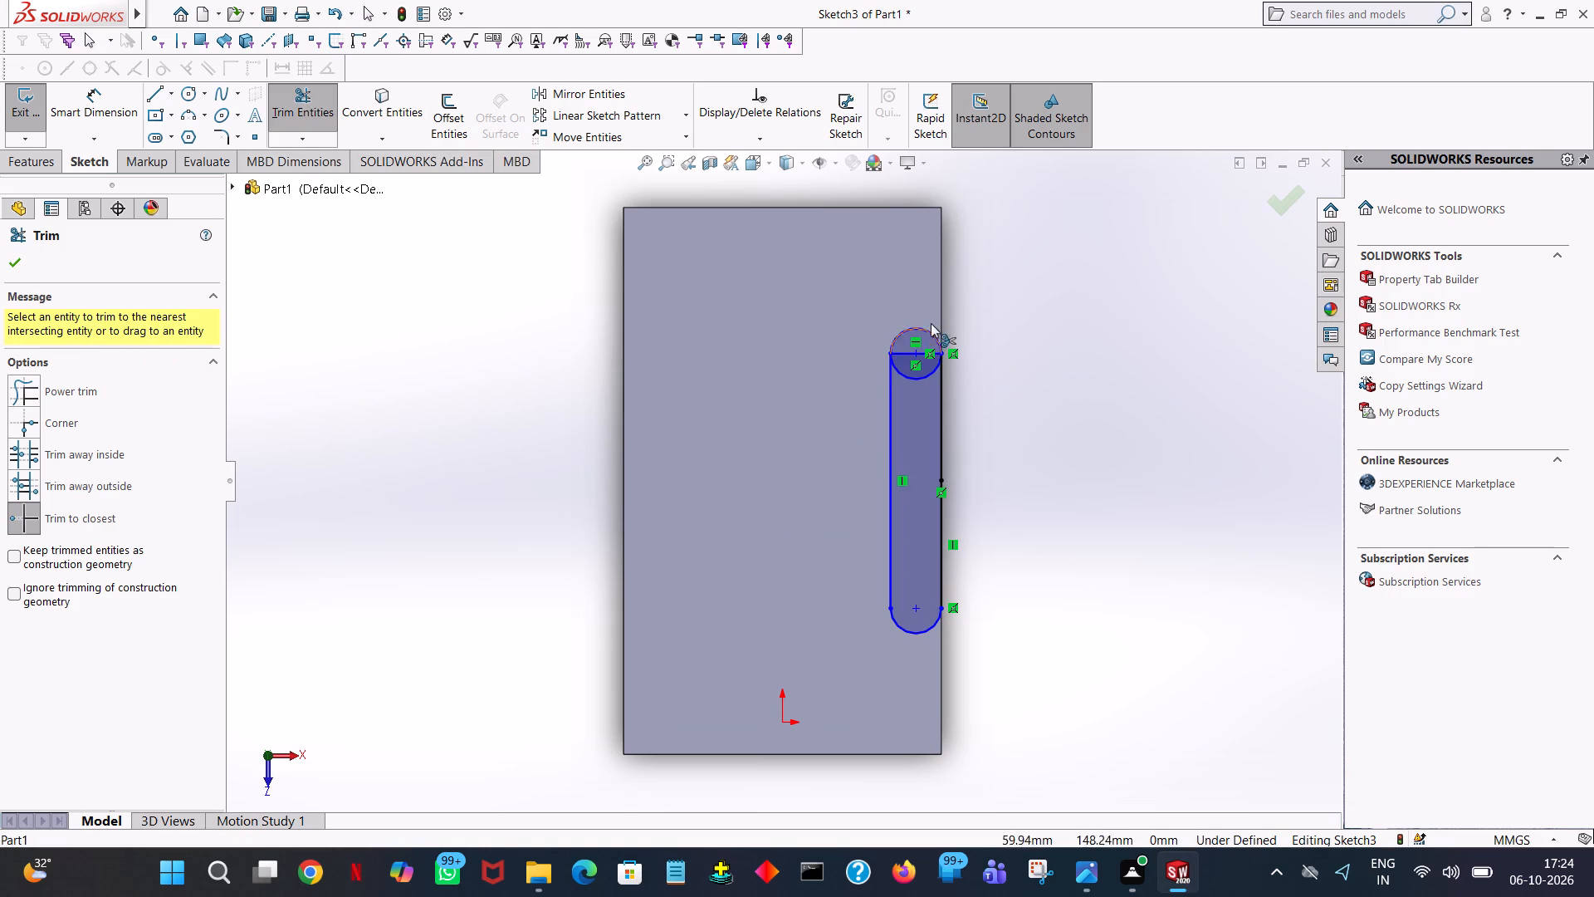
left_click(917, 378)
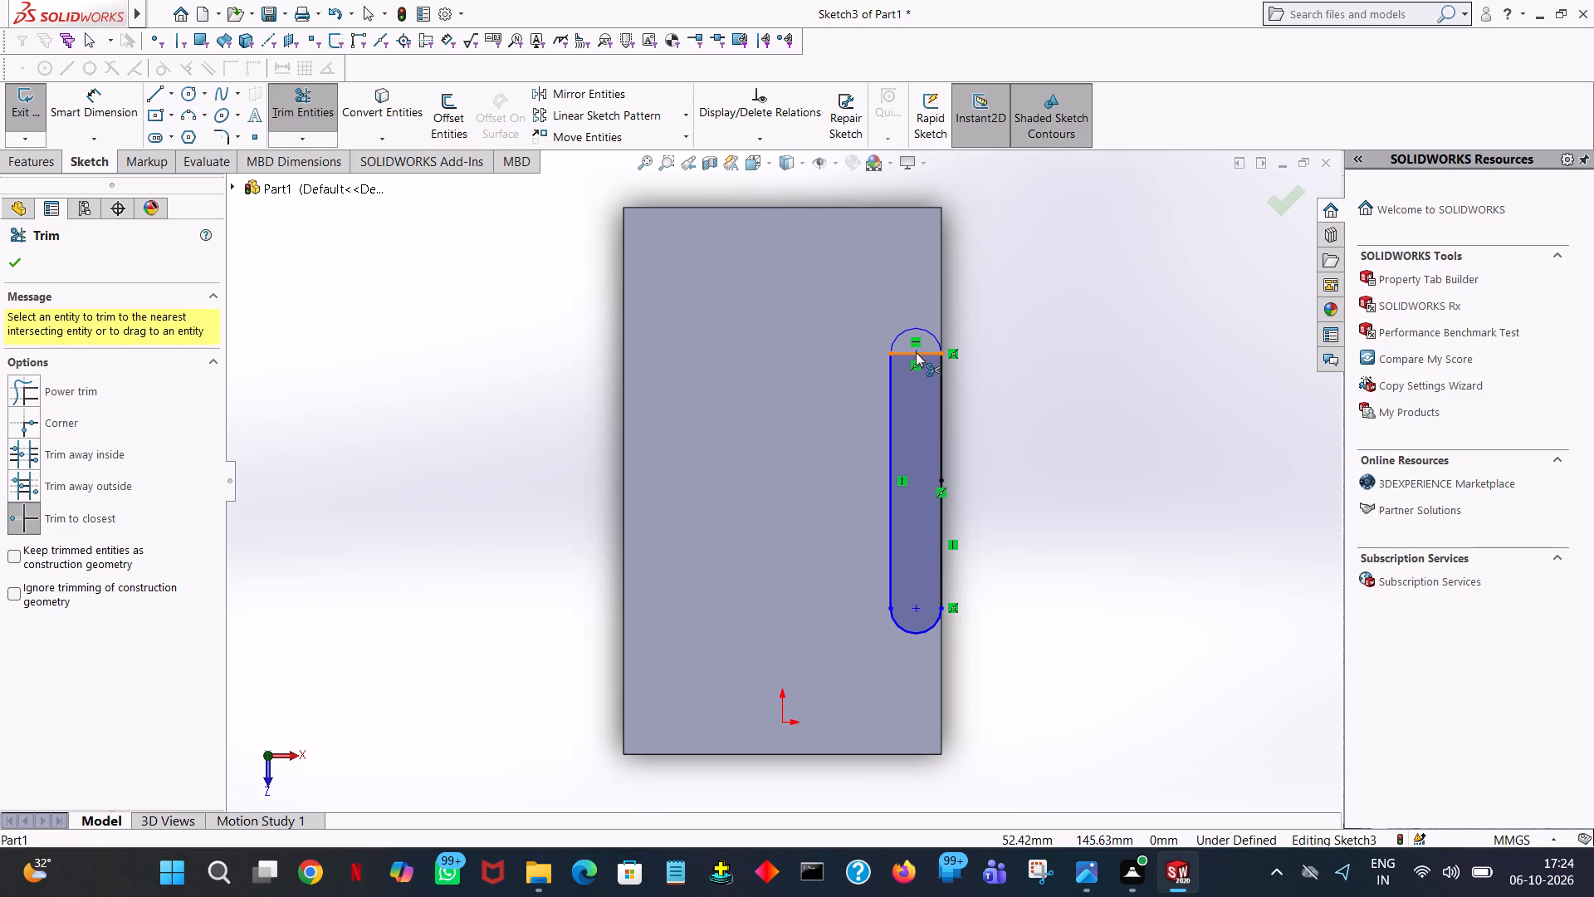
left_click(916, 352)
left_click(858, 451)
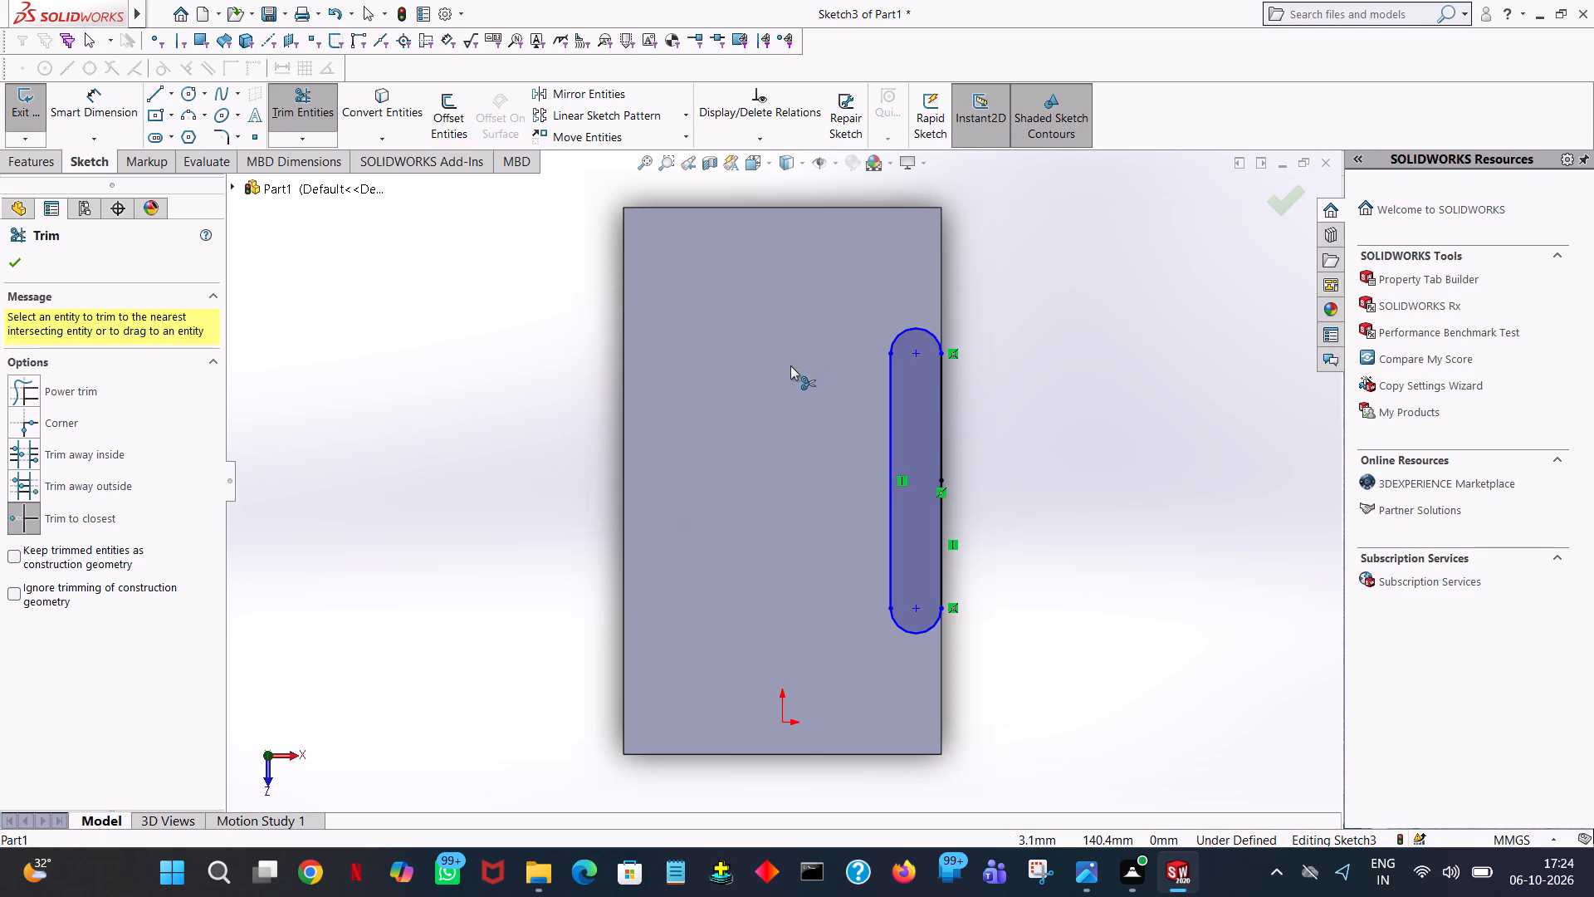
left_click(17, 258)
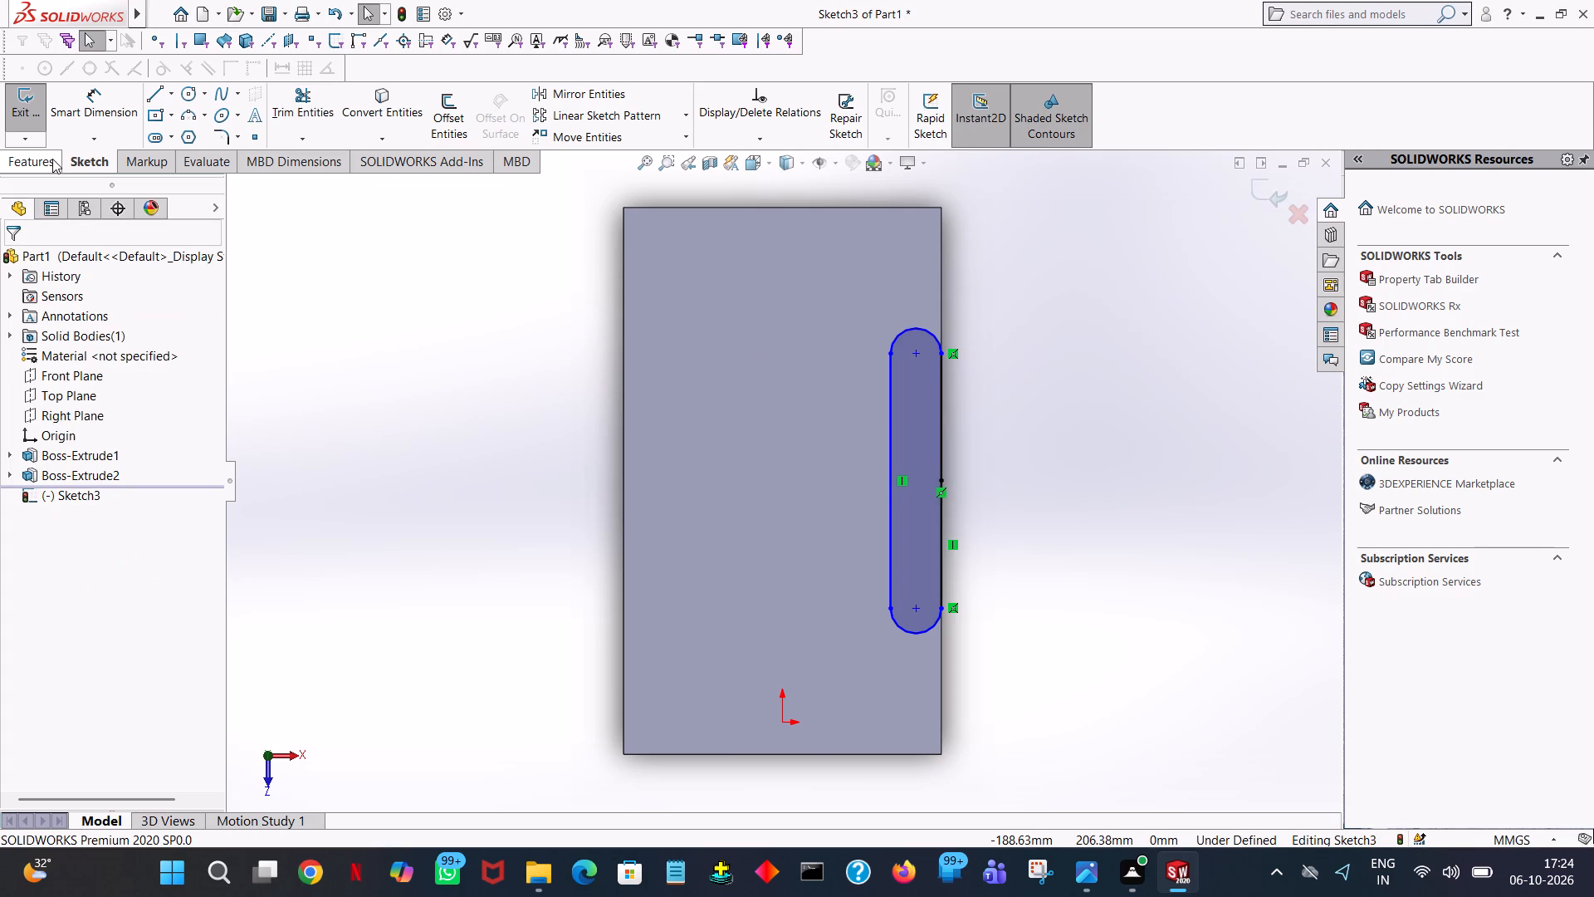
Cut-extrude the slot profile Blind to 163 mm through the tall plate.
left_click(52, 159)
left_click(288, 120)
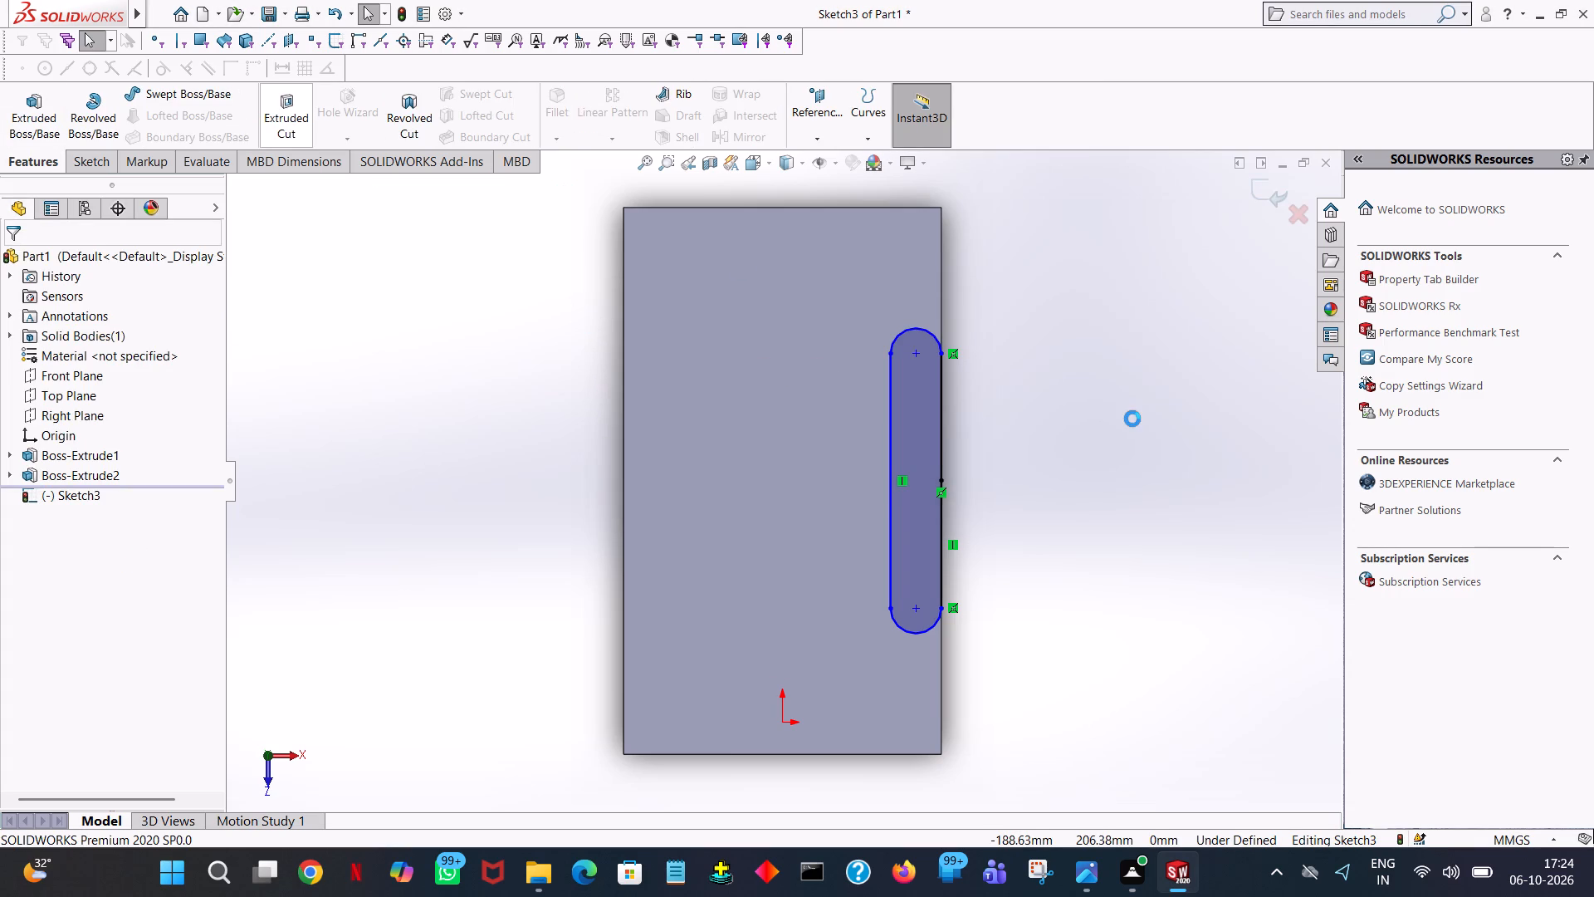
middle_click_drag(1098, 405, 925, 365)
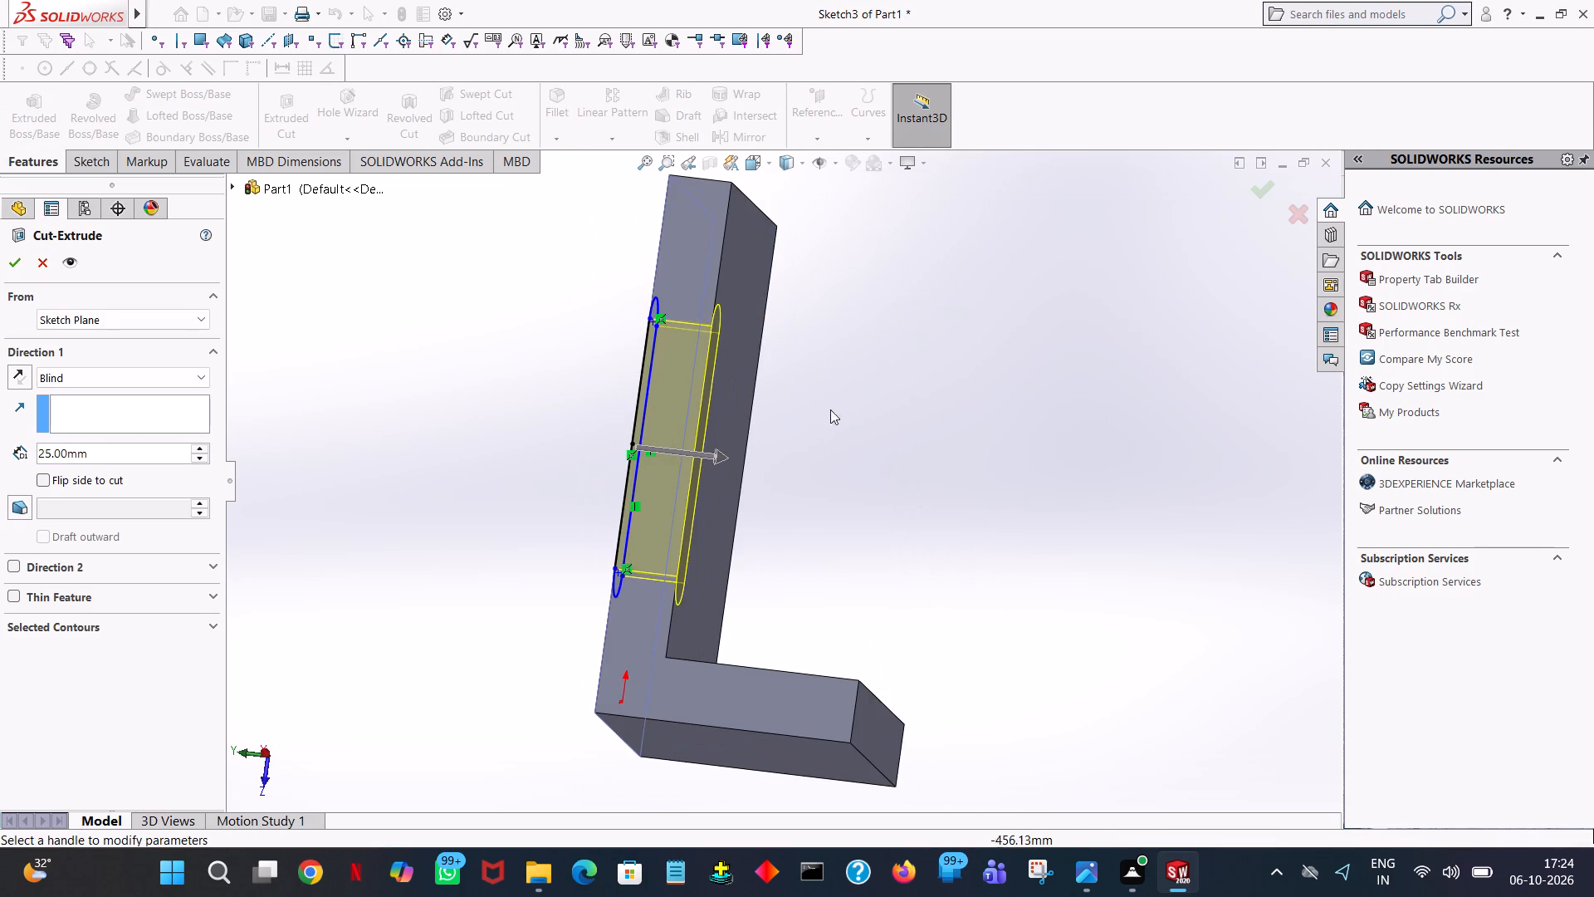
left_click_drag(719, 459, 1041, 495)
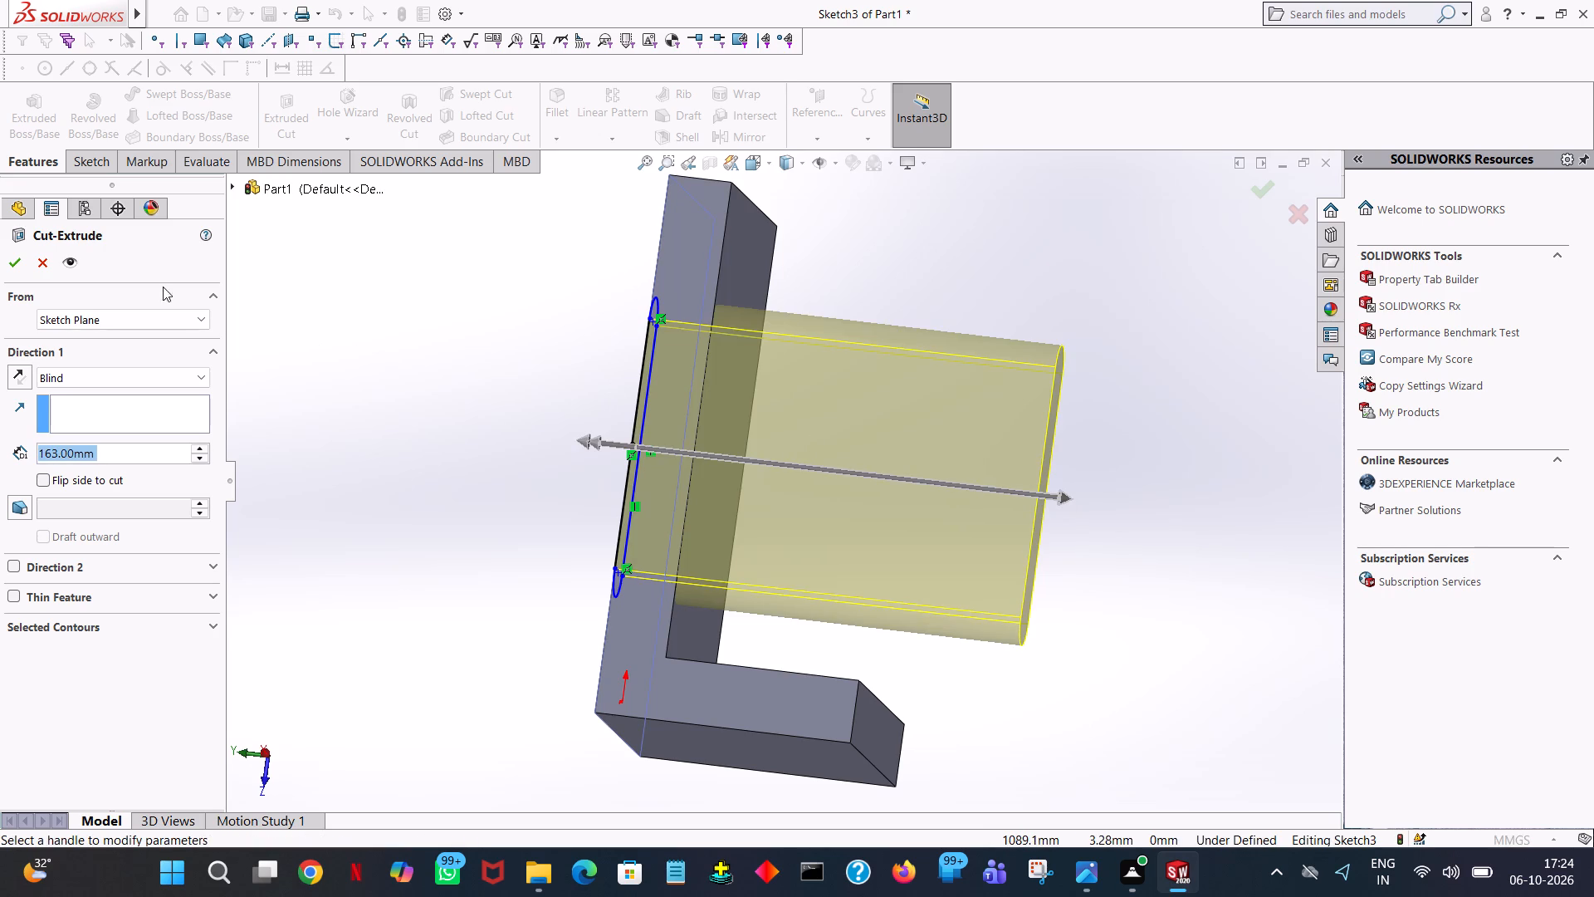
left_click(21, 271)
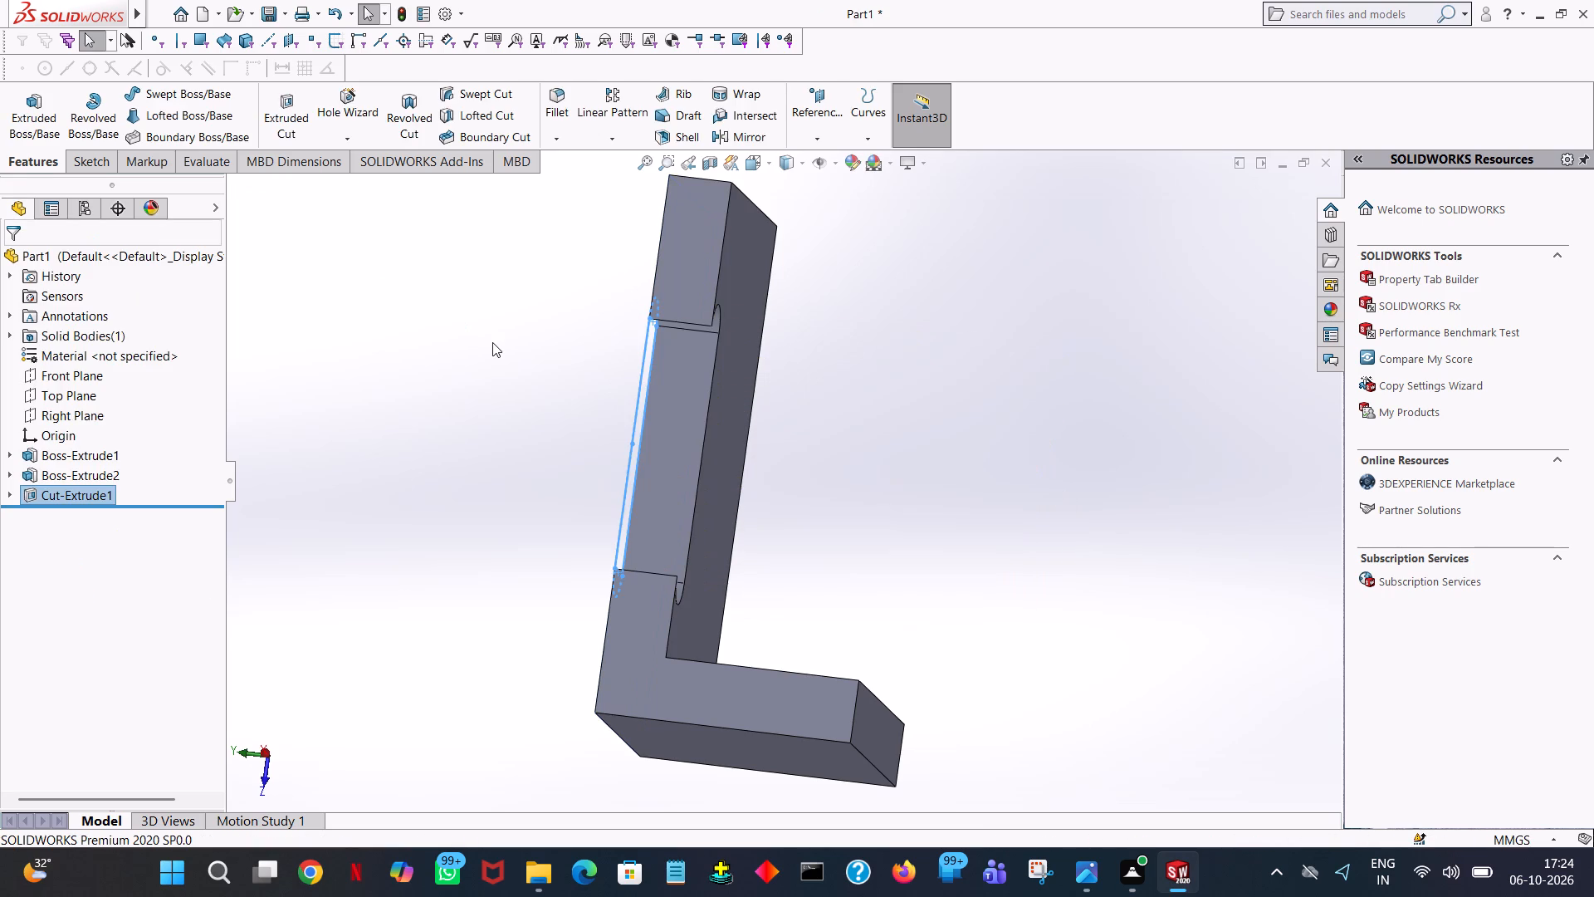
left_click(492, 342)
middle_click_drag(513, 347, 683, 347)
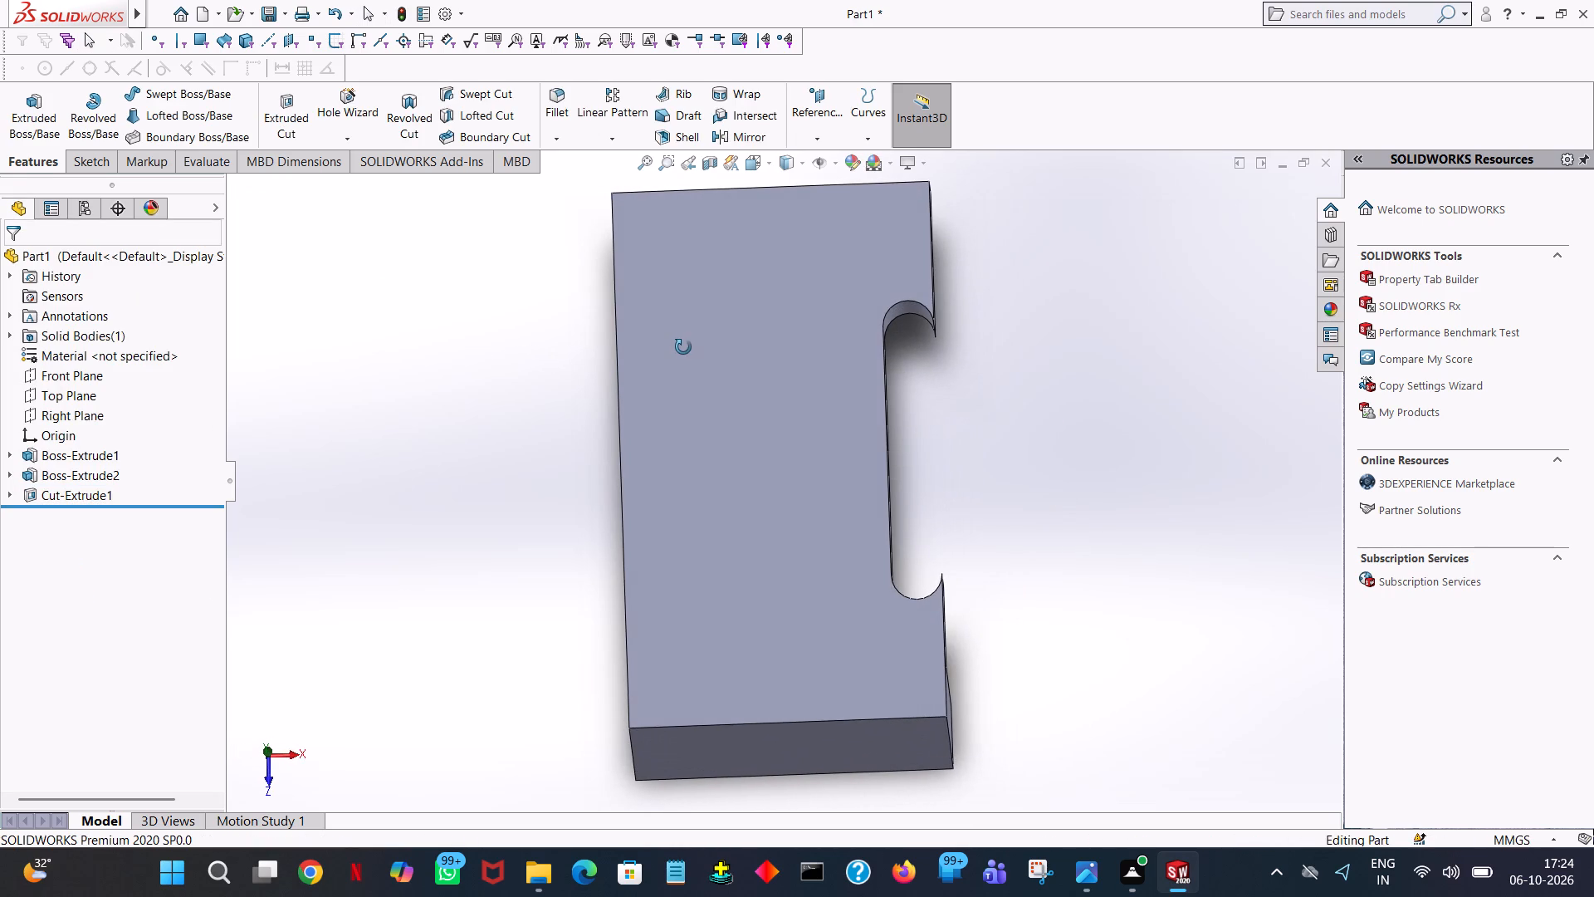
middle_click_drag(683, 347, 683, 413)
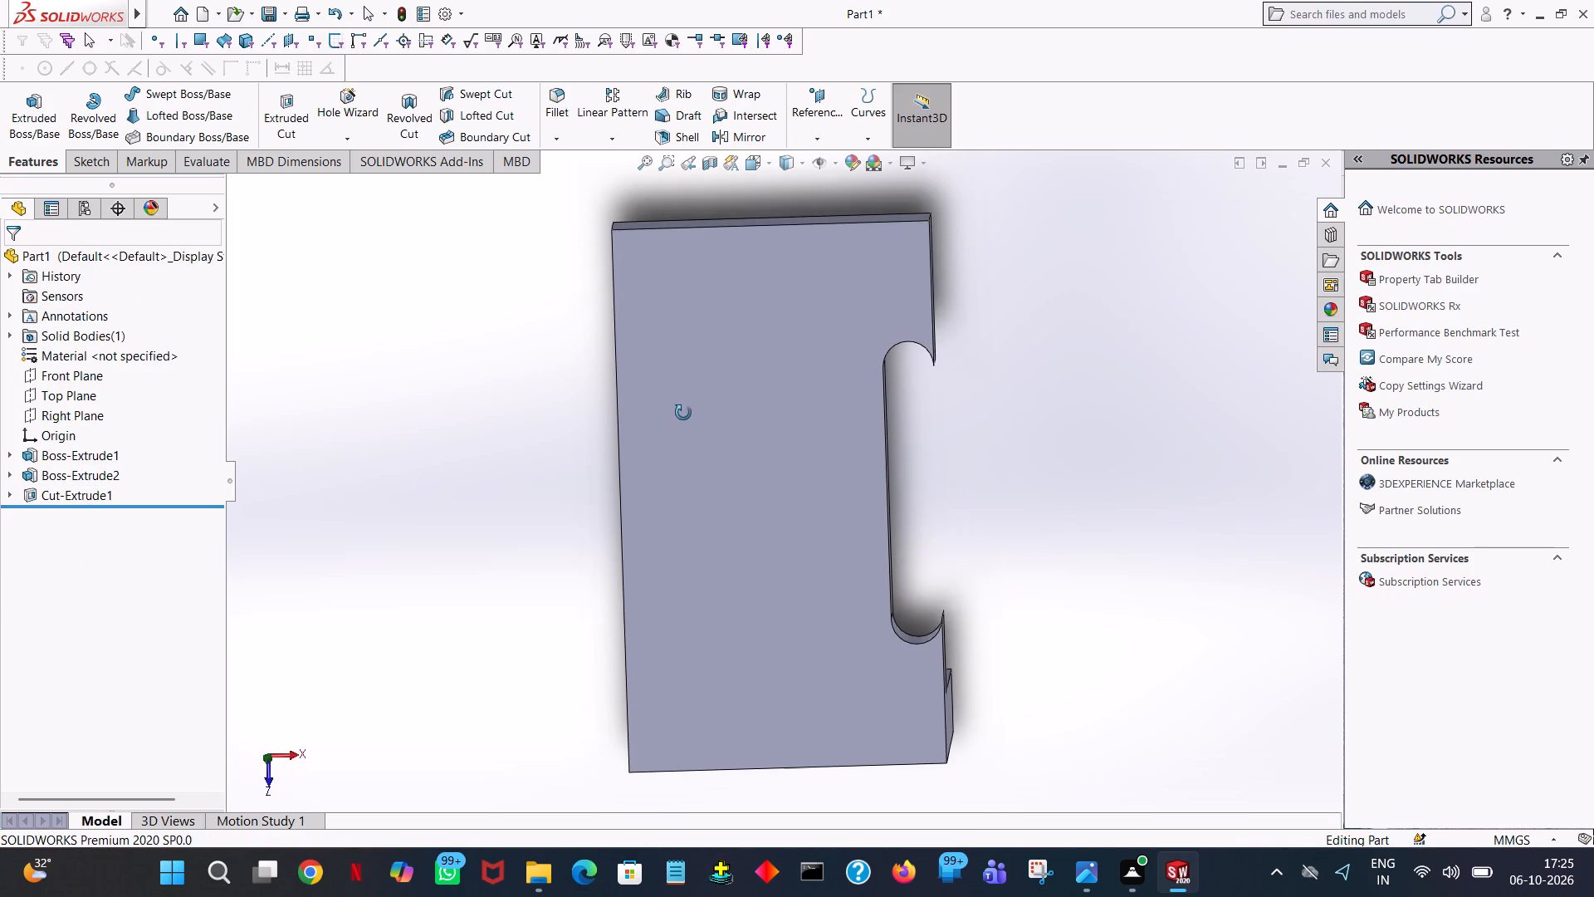
Undo the slot's cut-extrude to return to editing its sketch.
middle_click_drag(683, 413, 681, 399)
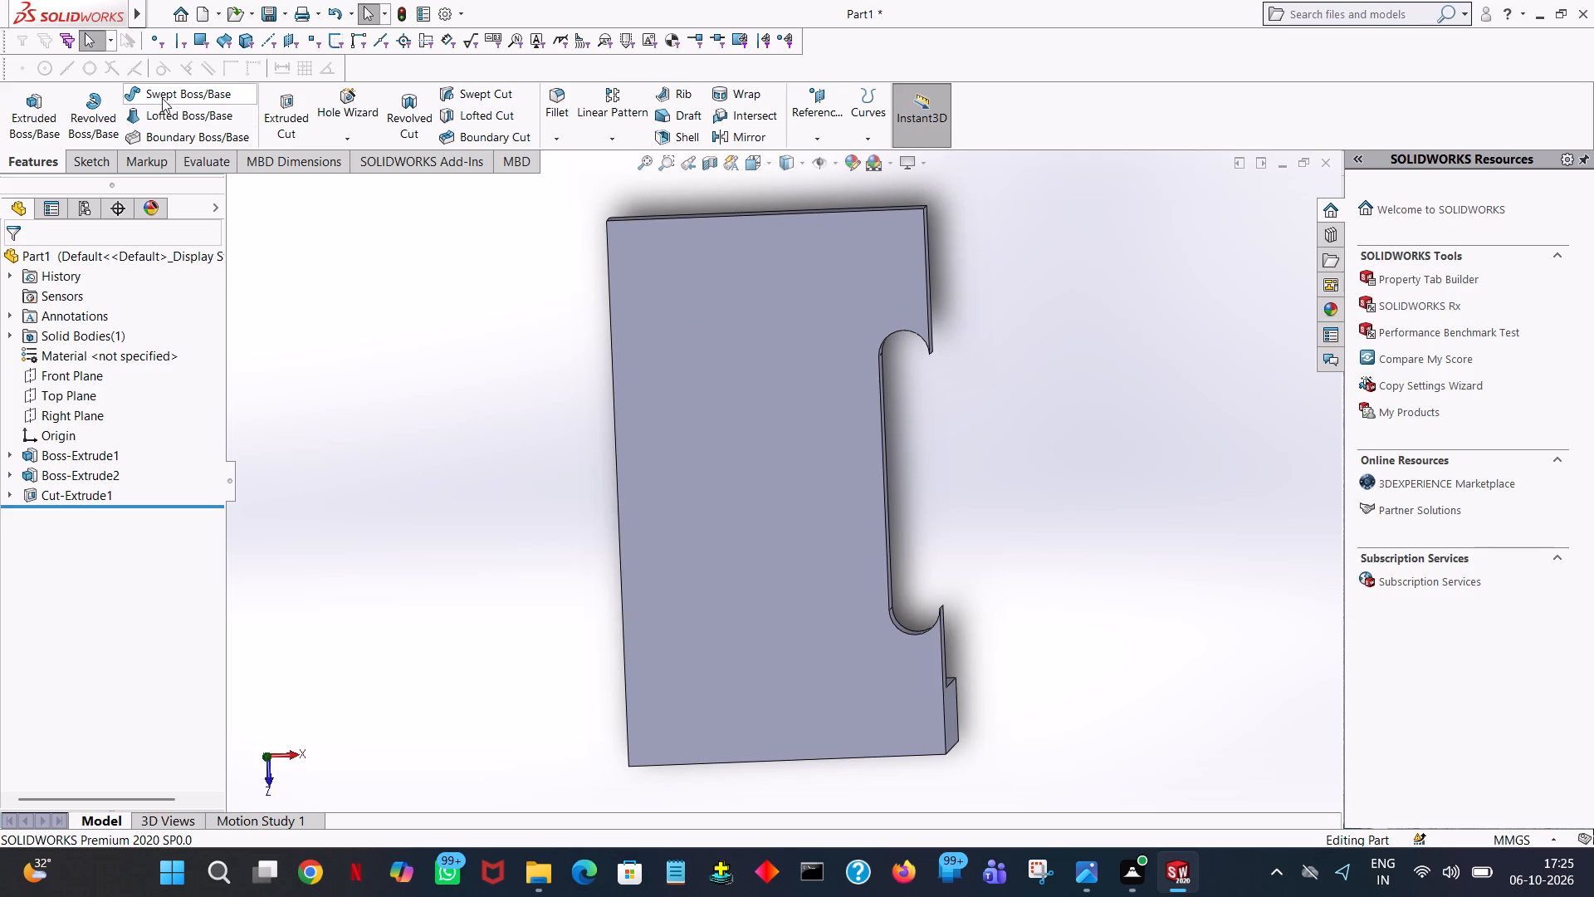
left_click(341, 7)
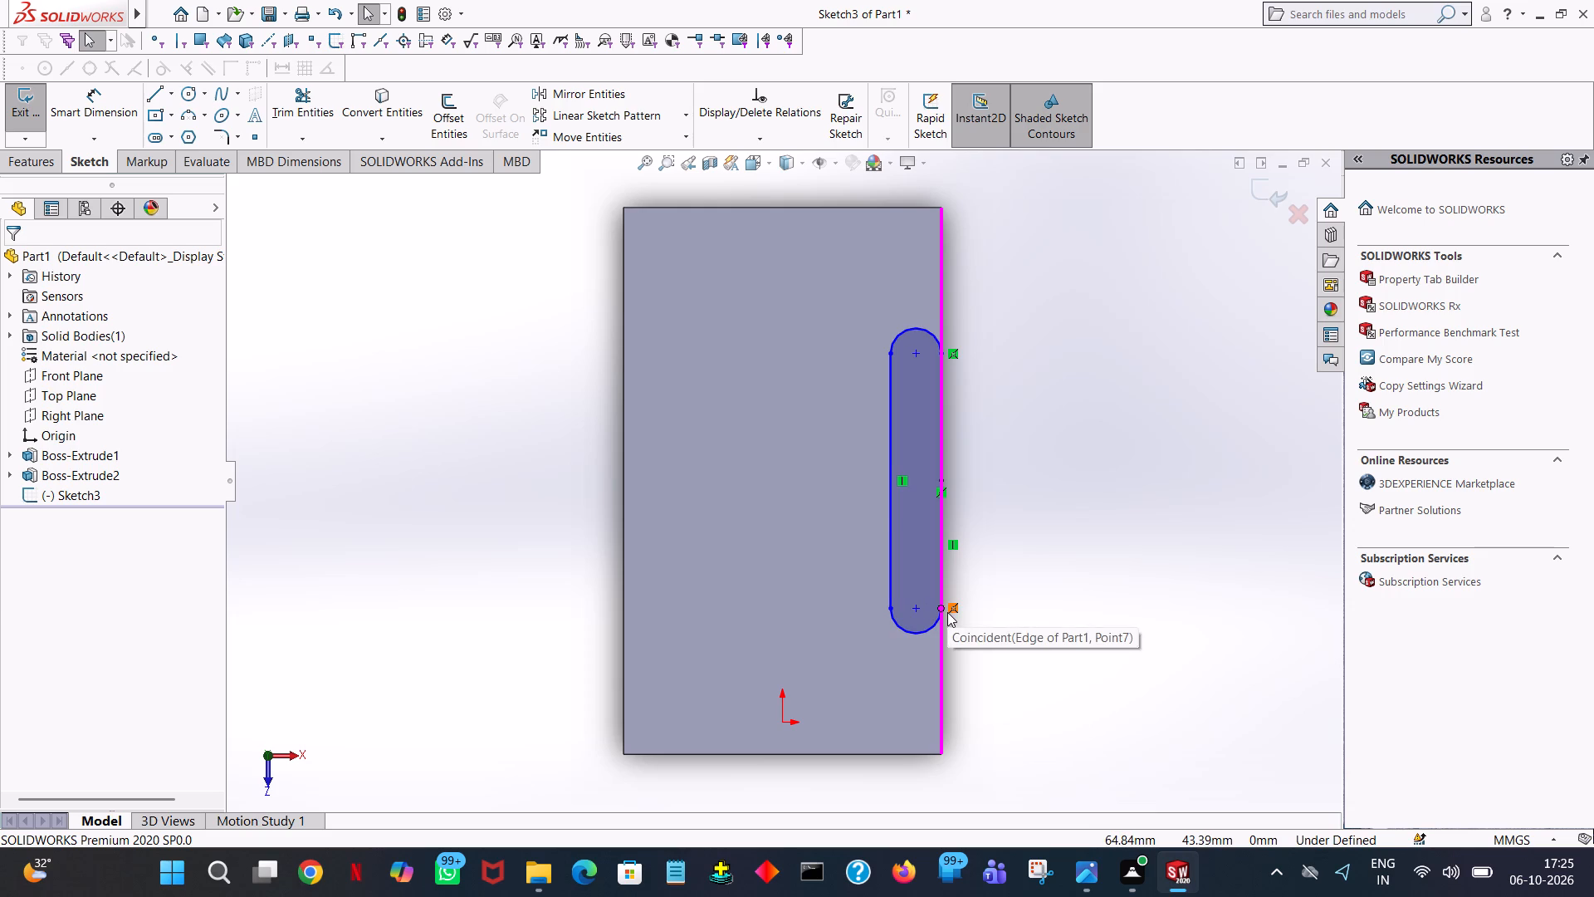
Square off the slot profile's lower outer corner with 10 mm horizontal and vertical lines along the plate edge, trimming away the arc's outer quarter.
left_click(158, 86)
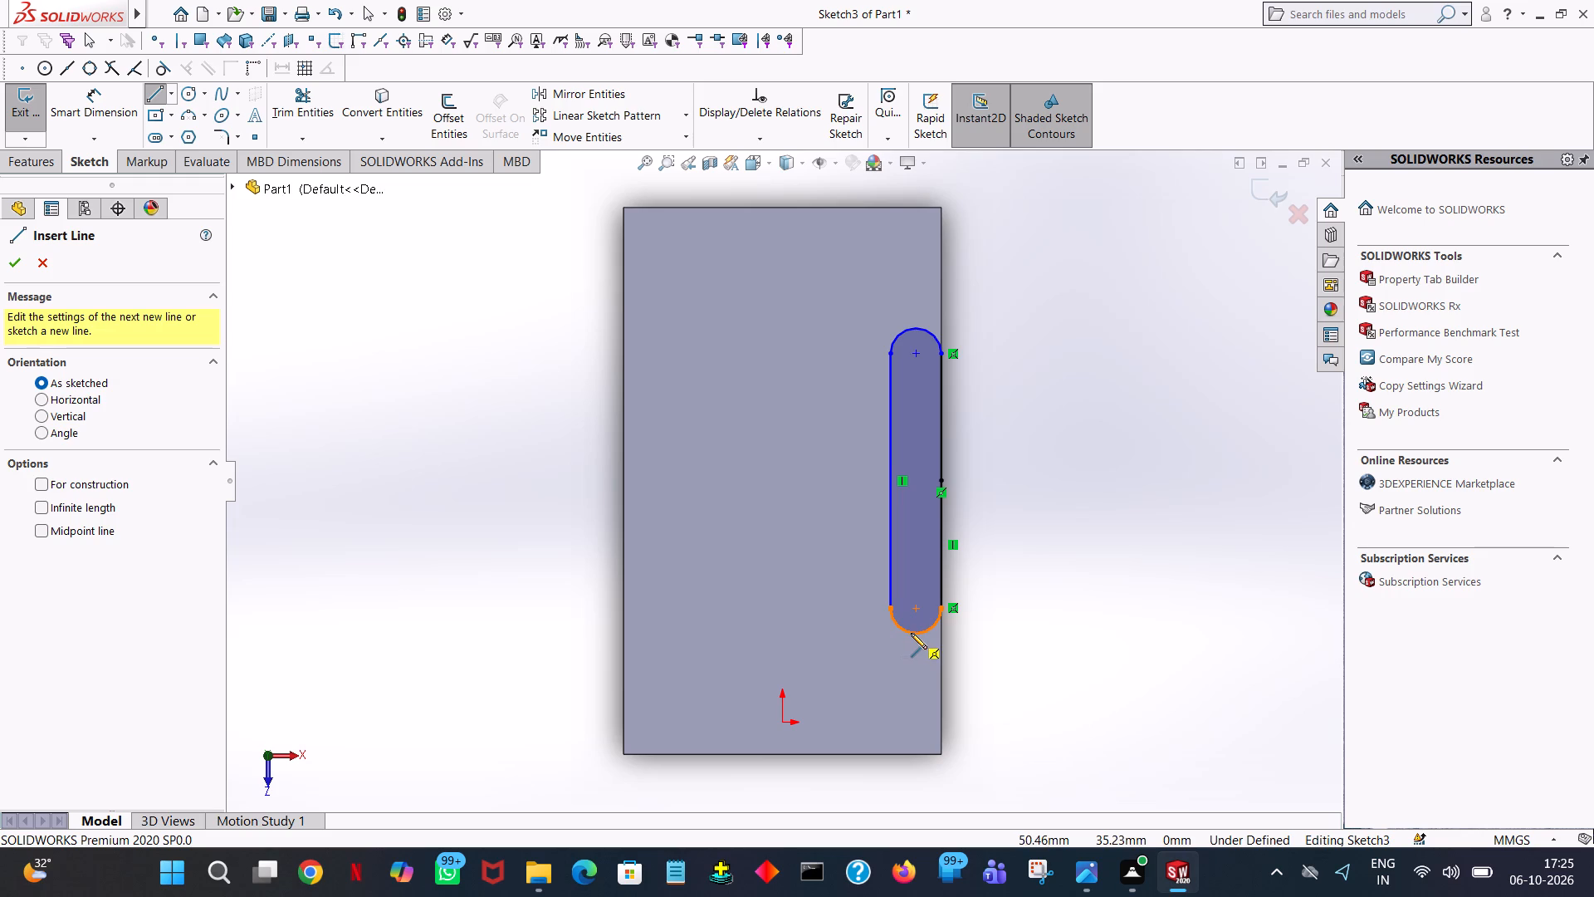
scroll(916, 639, "down", 6, "ctrl")
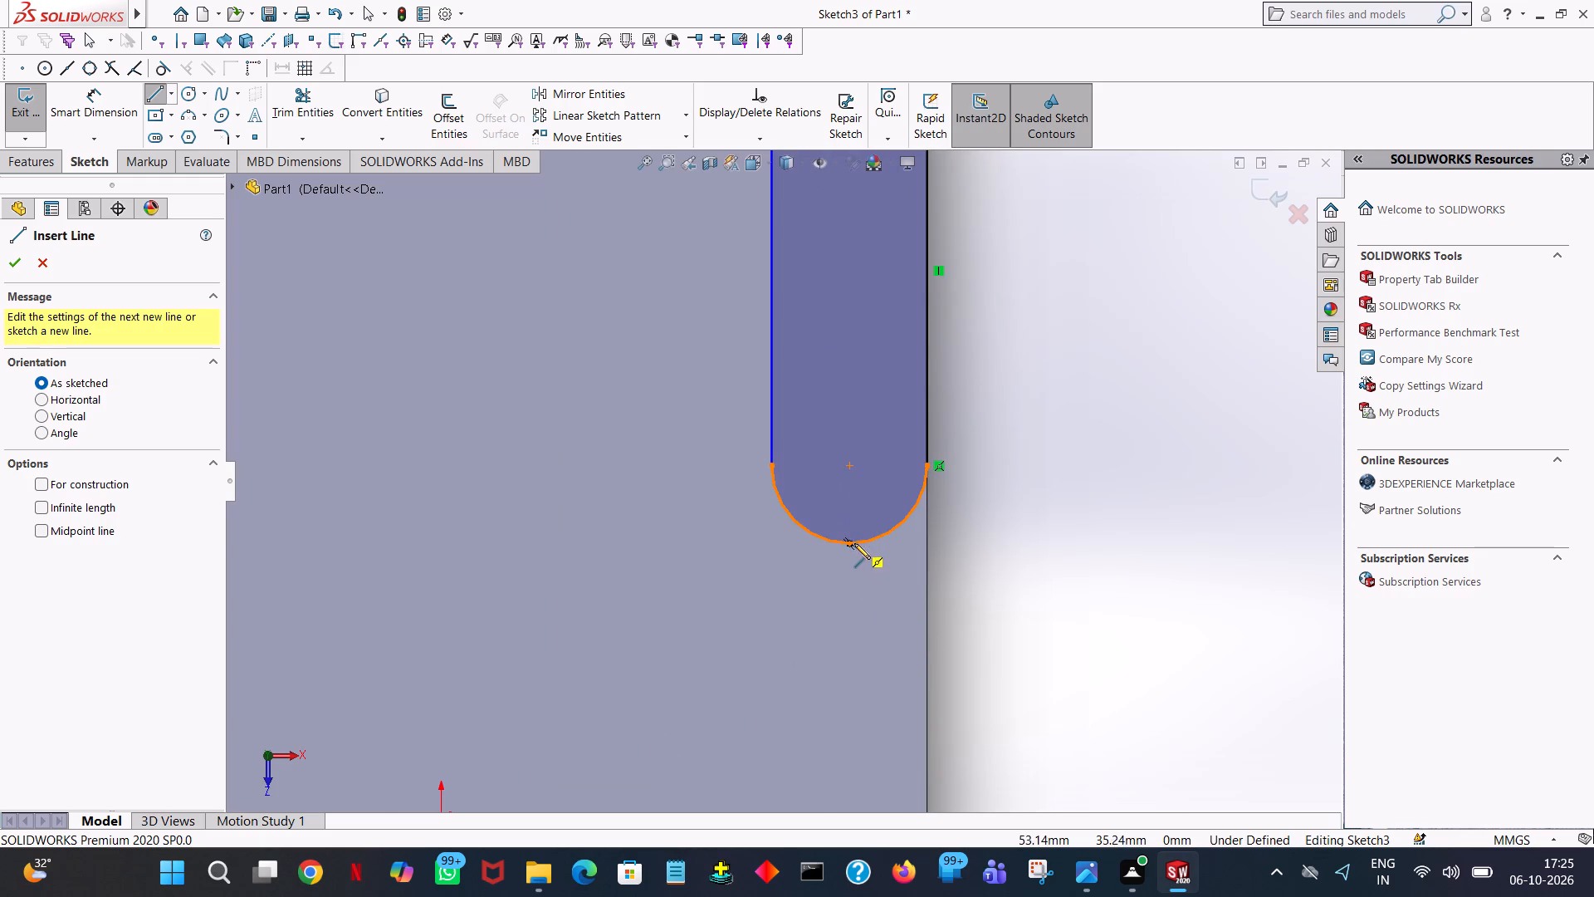
left_click(848, 546)
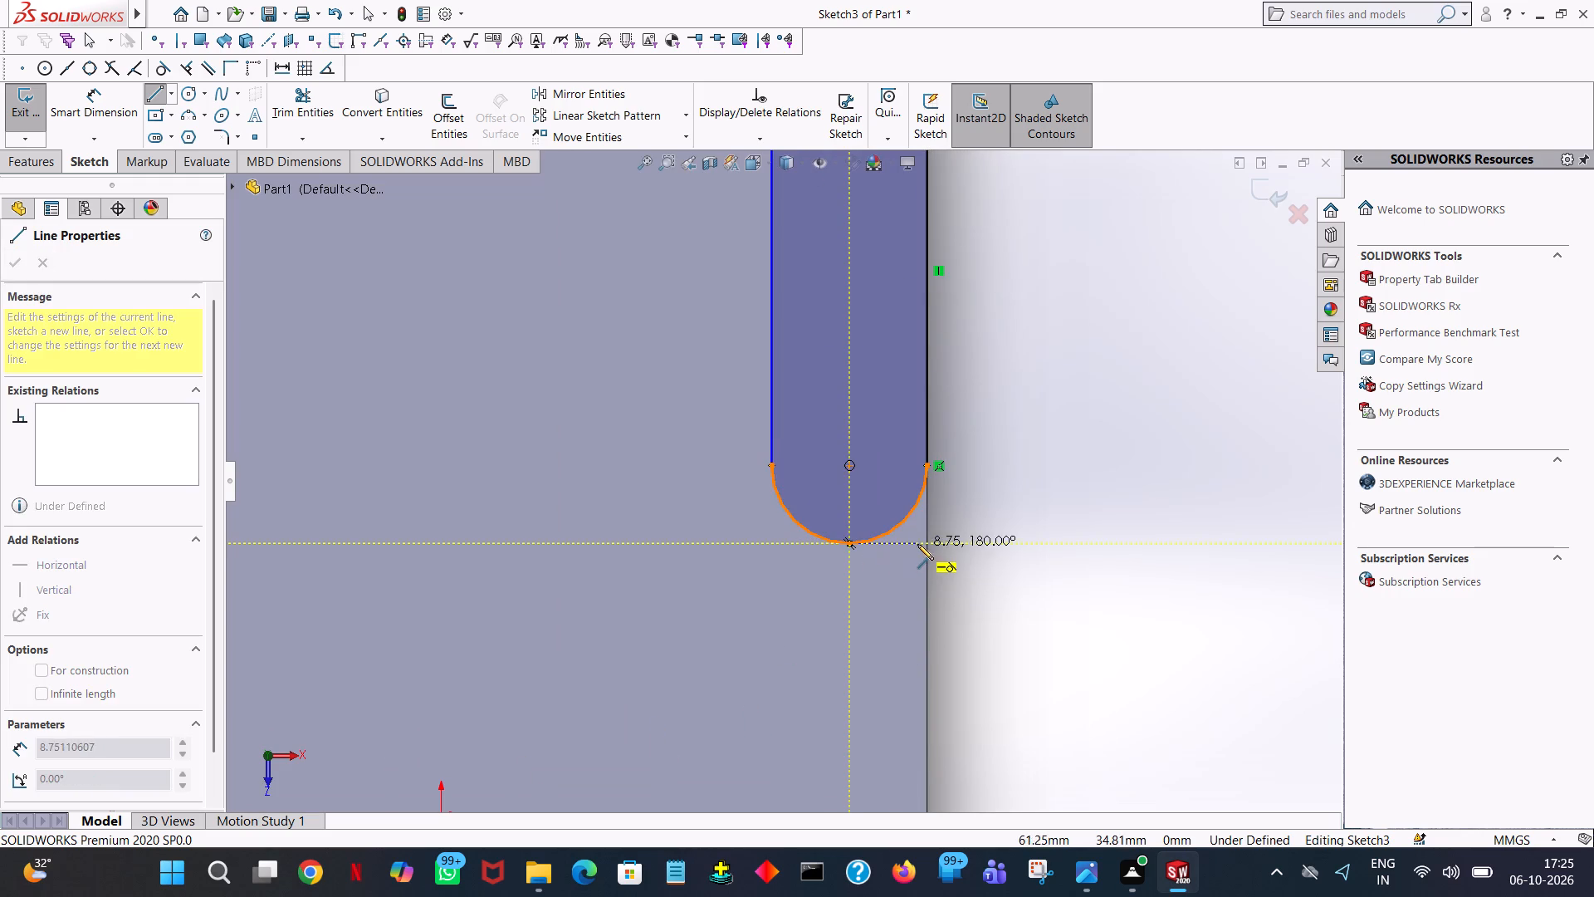
left_click(924, 543)
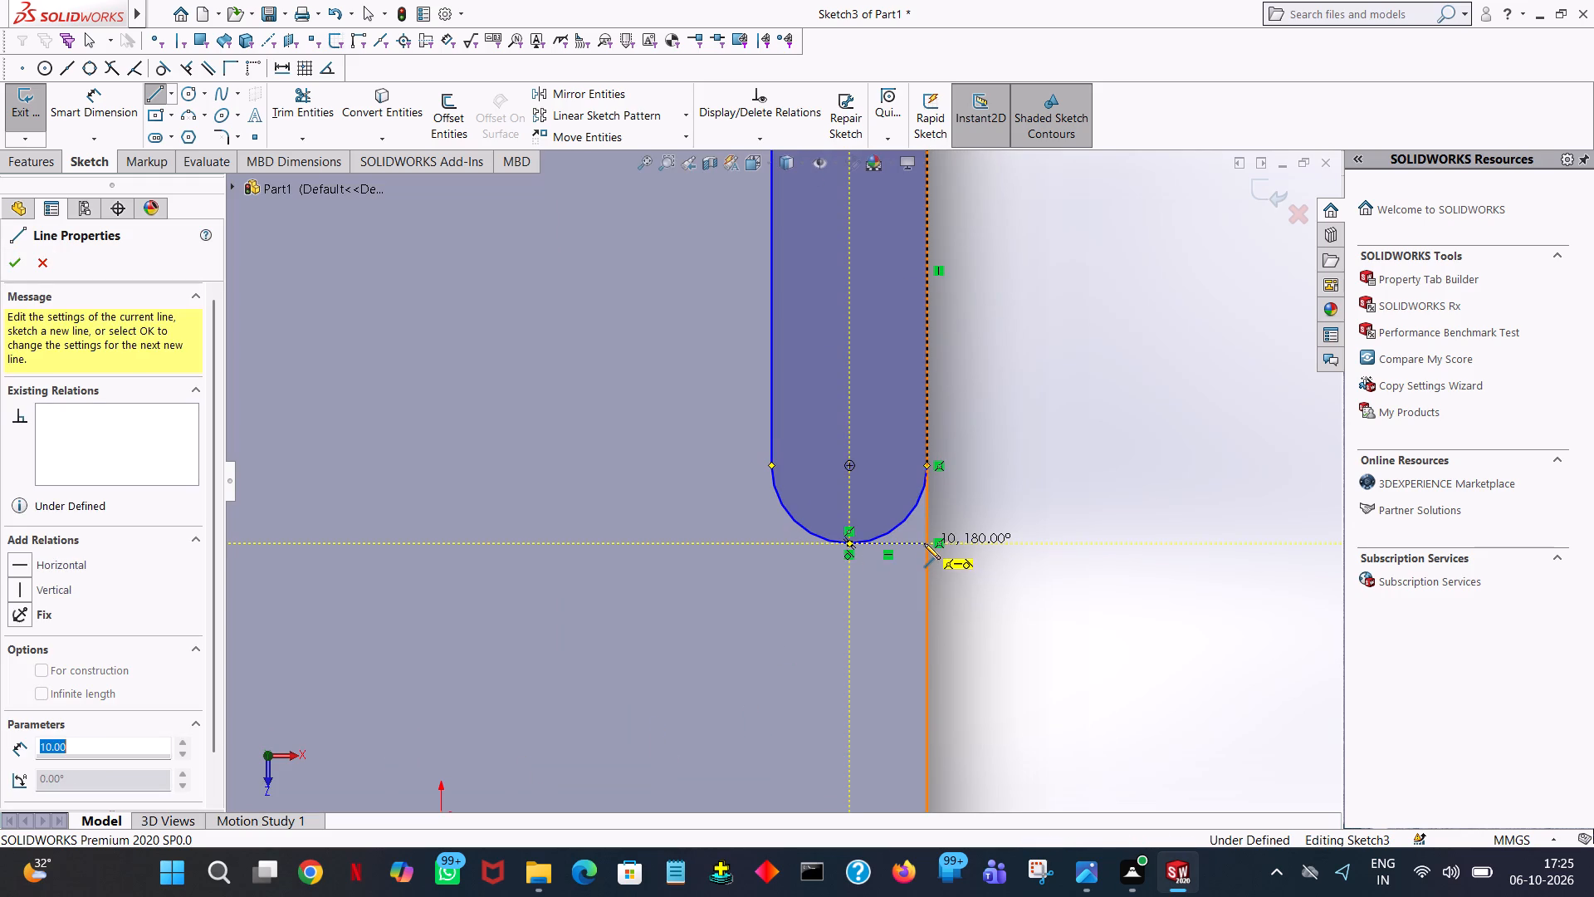
left_click(926, 468)
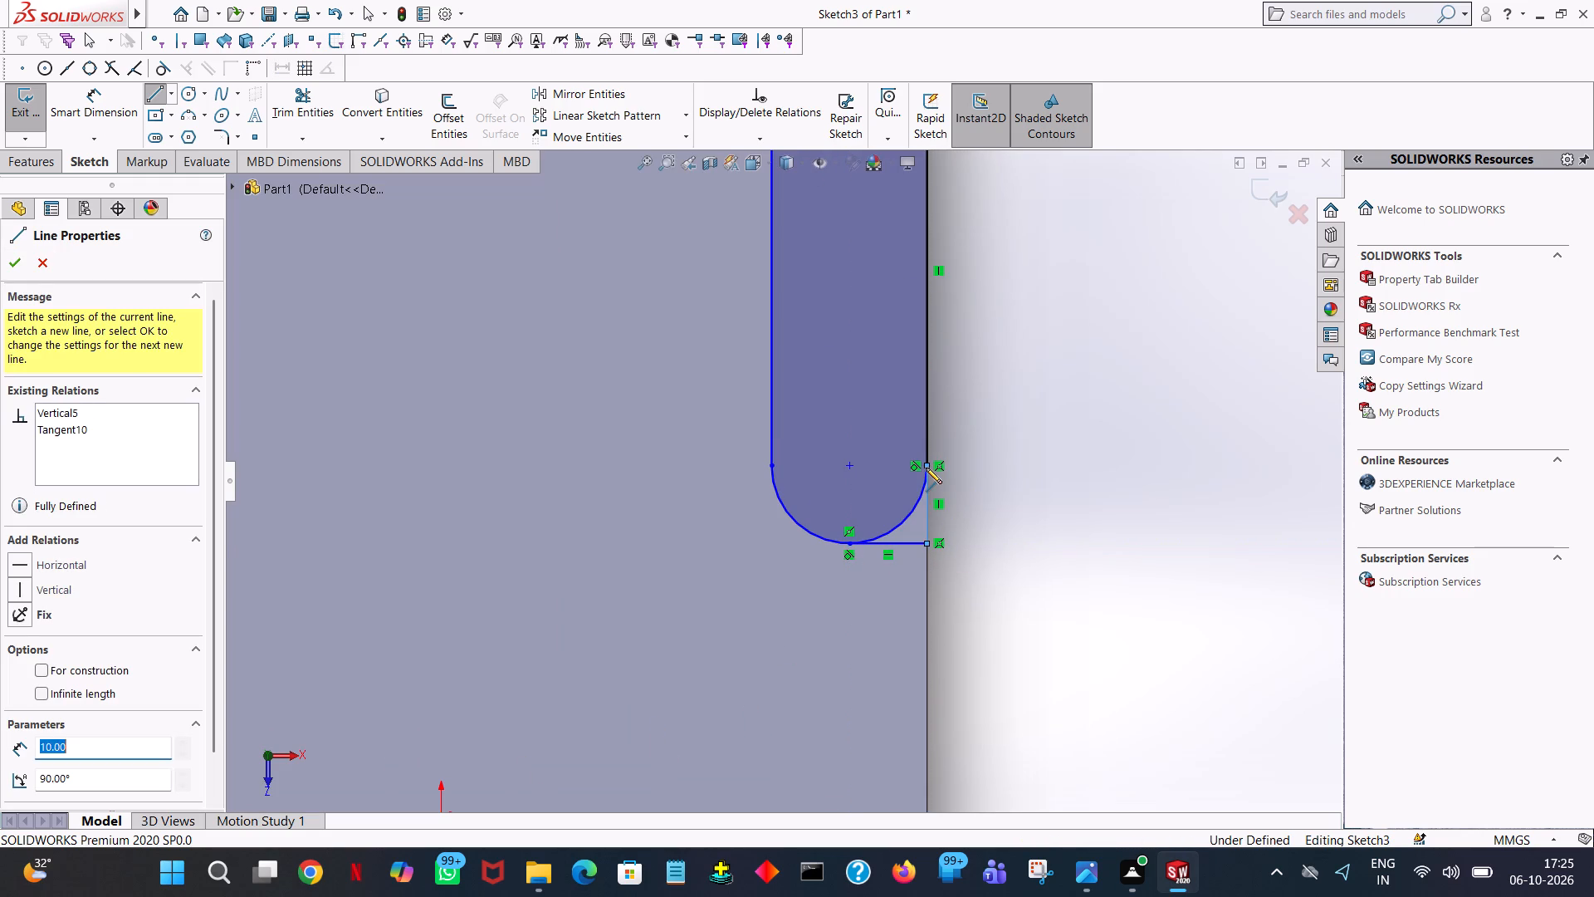
right_click(926, 468)
left_click(956, 478)
left_click(277, 93)
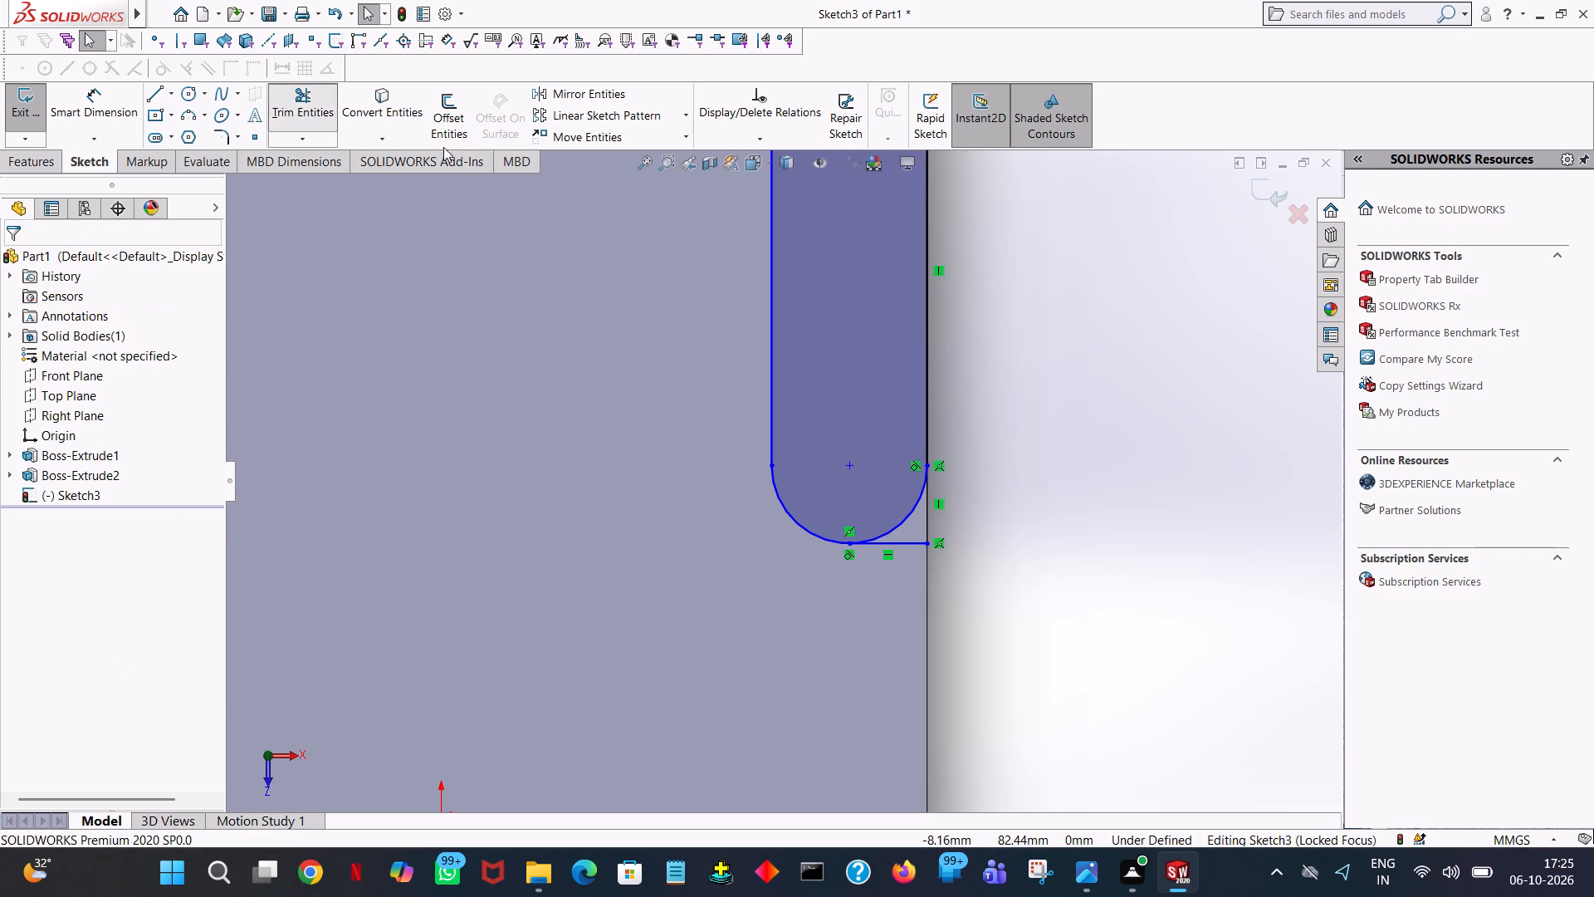
left_click(915, 509)
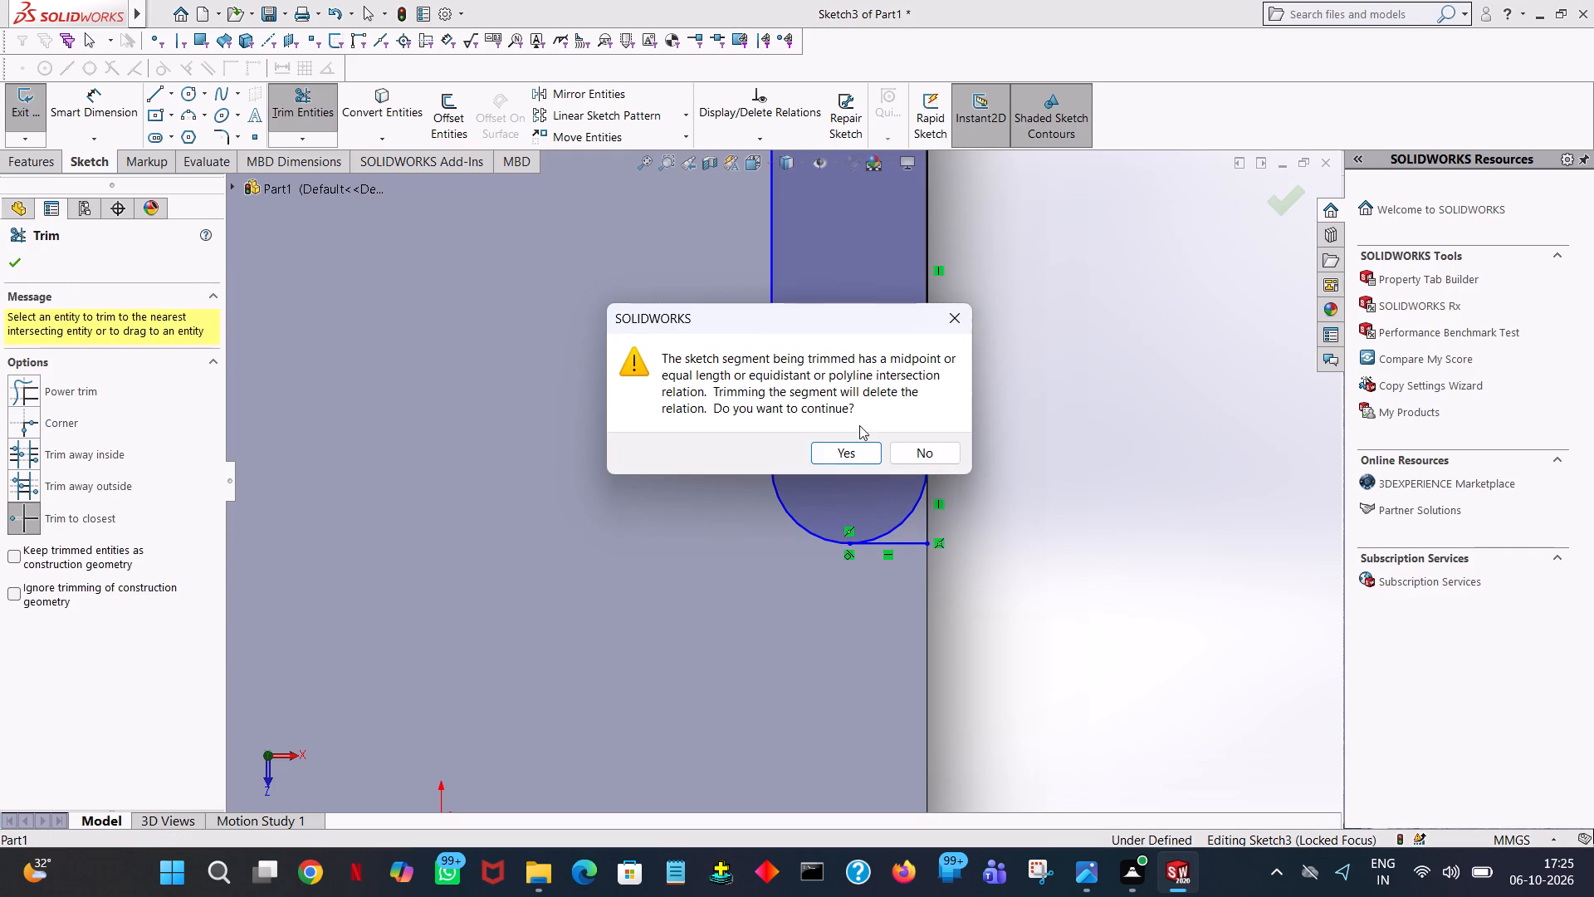
left_click(847, 454)
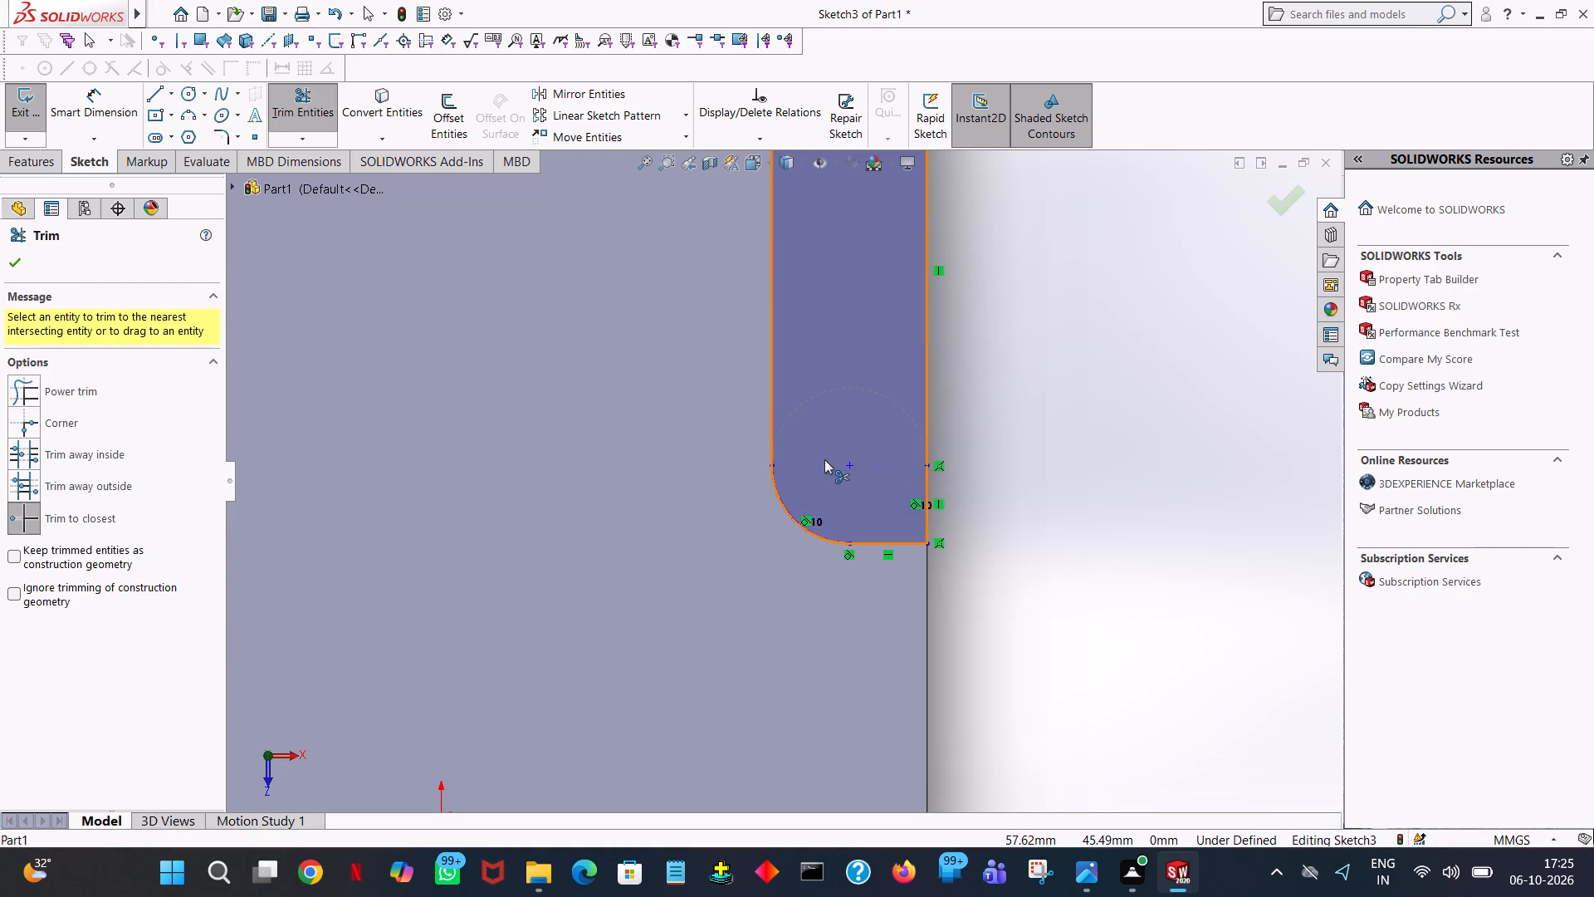
Square off the slot profile's upper outer corner with 10 mm horizontal and vertical lines, trimming away the upper arc's outer quarter.
scroll(824, 459, "up", 5, "ctrl")
scroll(819, 232, "up", 5, "ctrl")
scroll(814, 252, "down", 5, "ctrl")
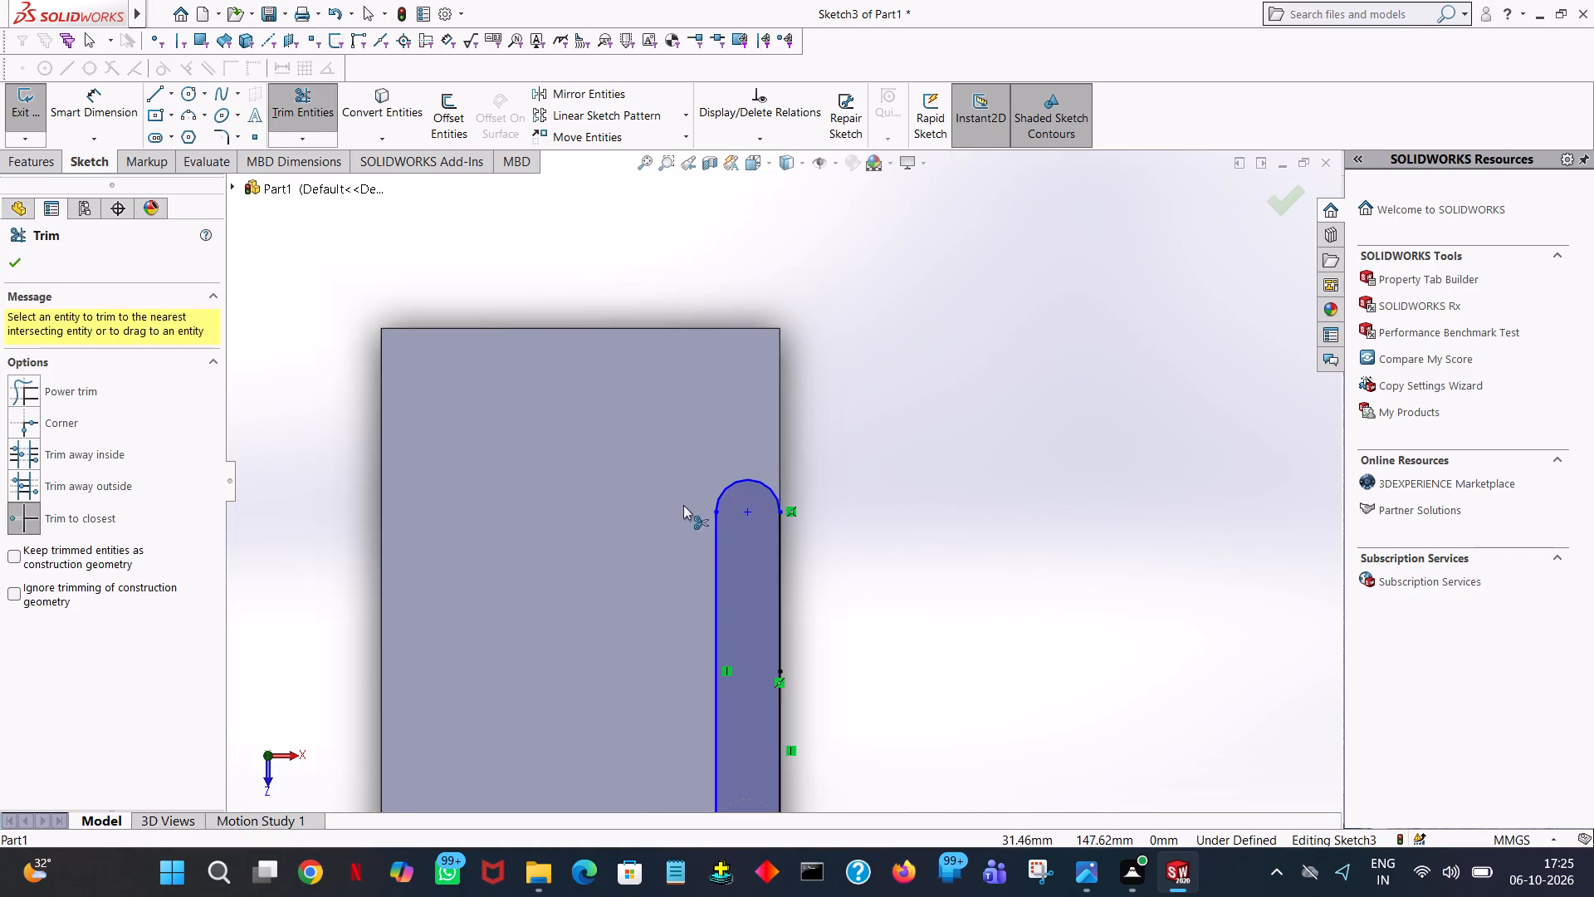
scroll(683, 505, "down", 5, "ctrl")
left_click(150, 87)
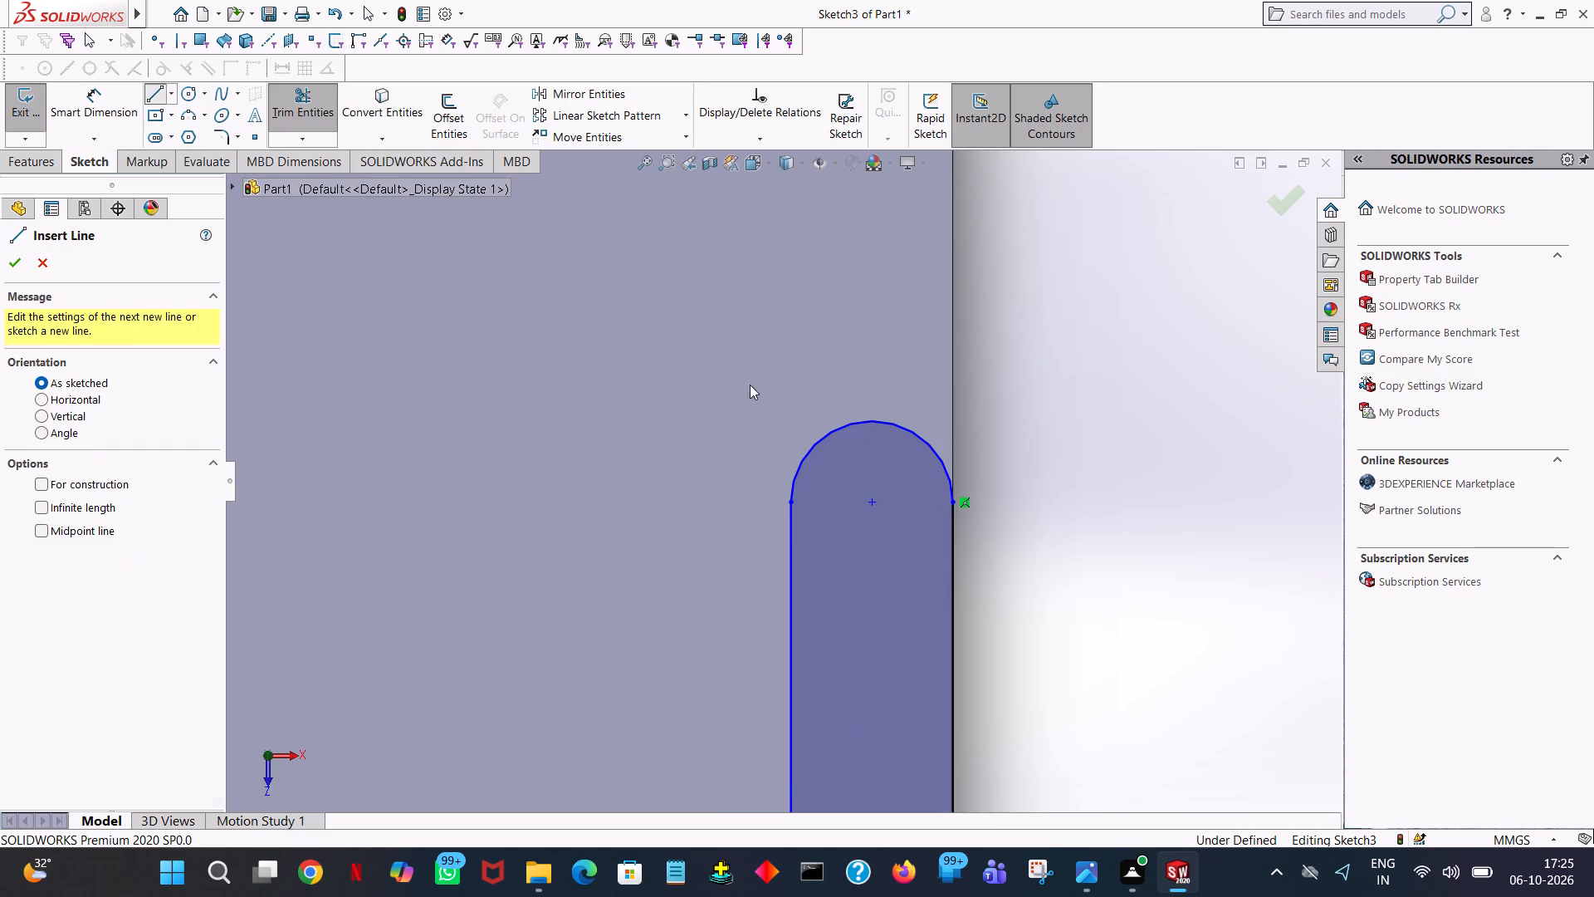
left_click(871, 420)
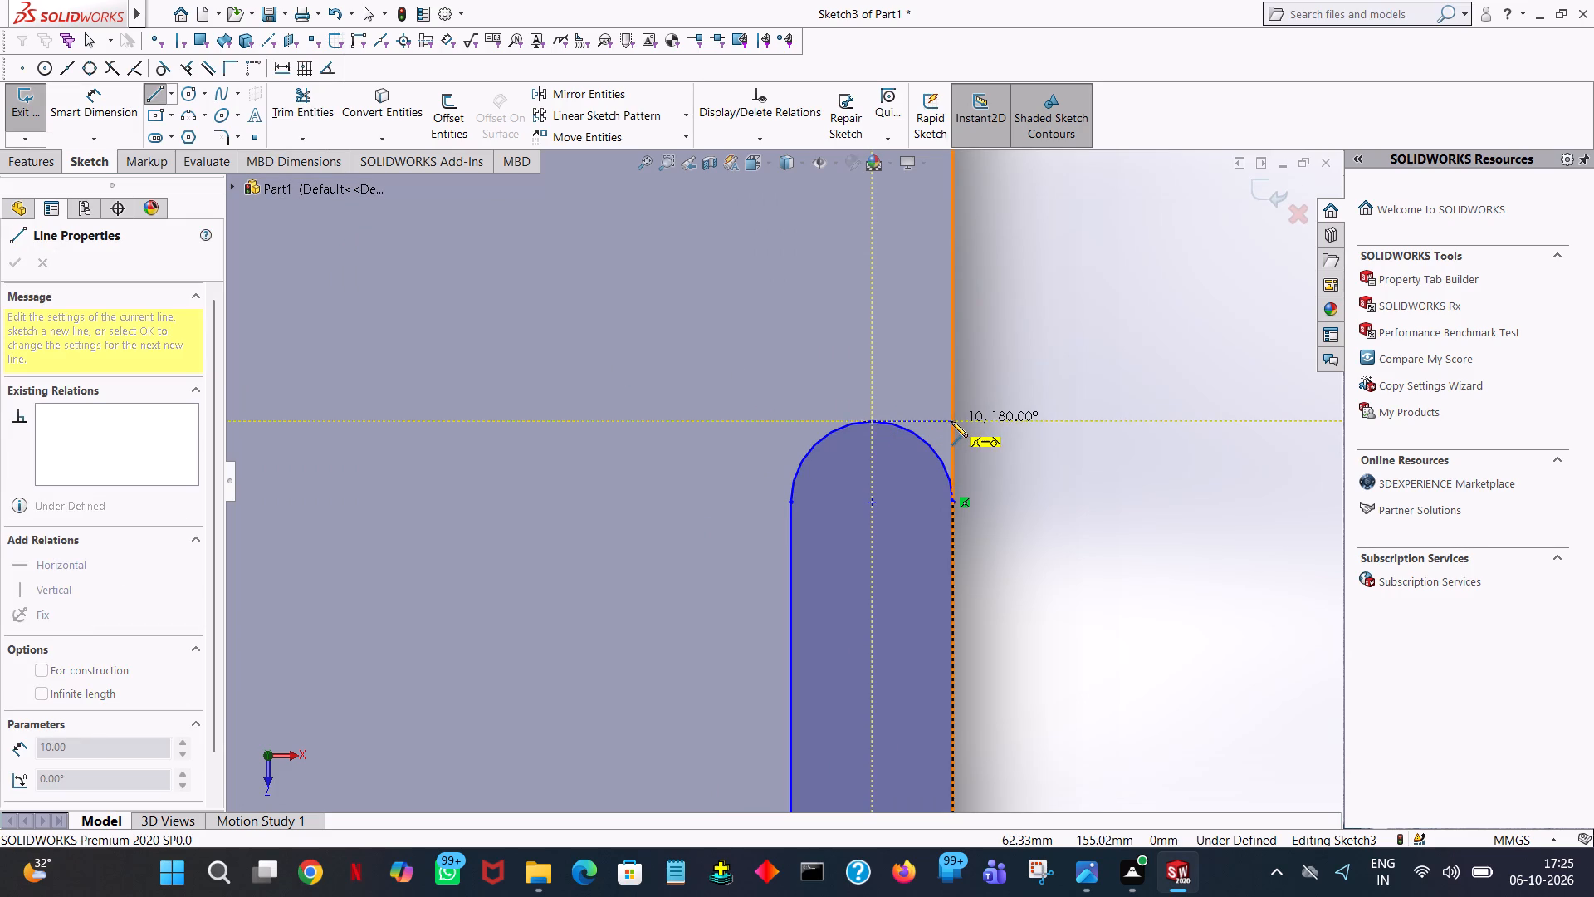
left_click(951, 421)
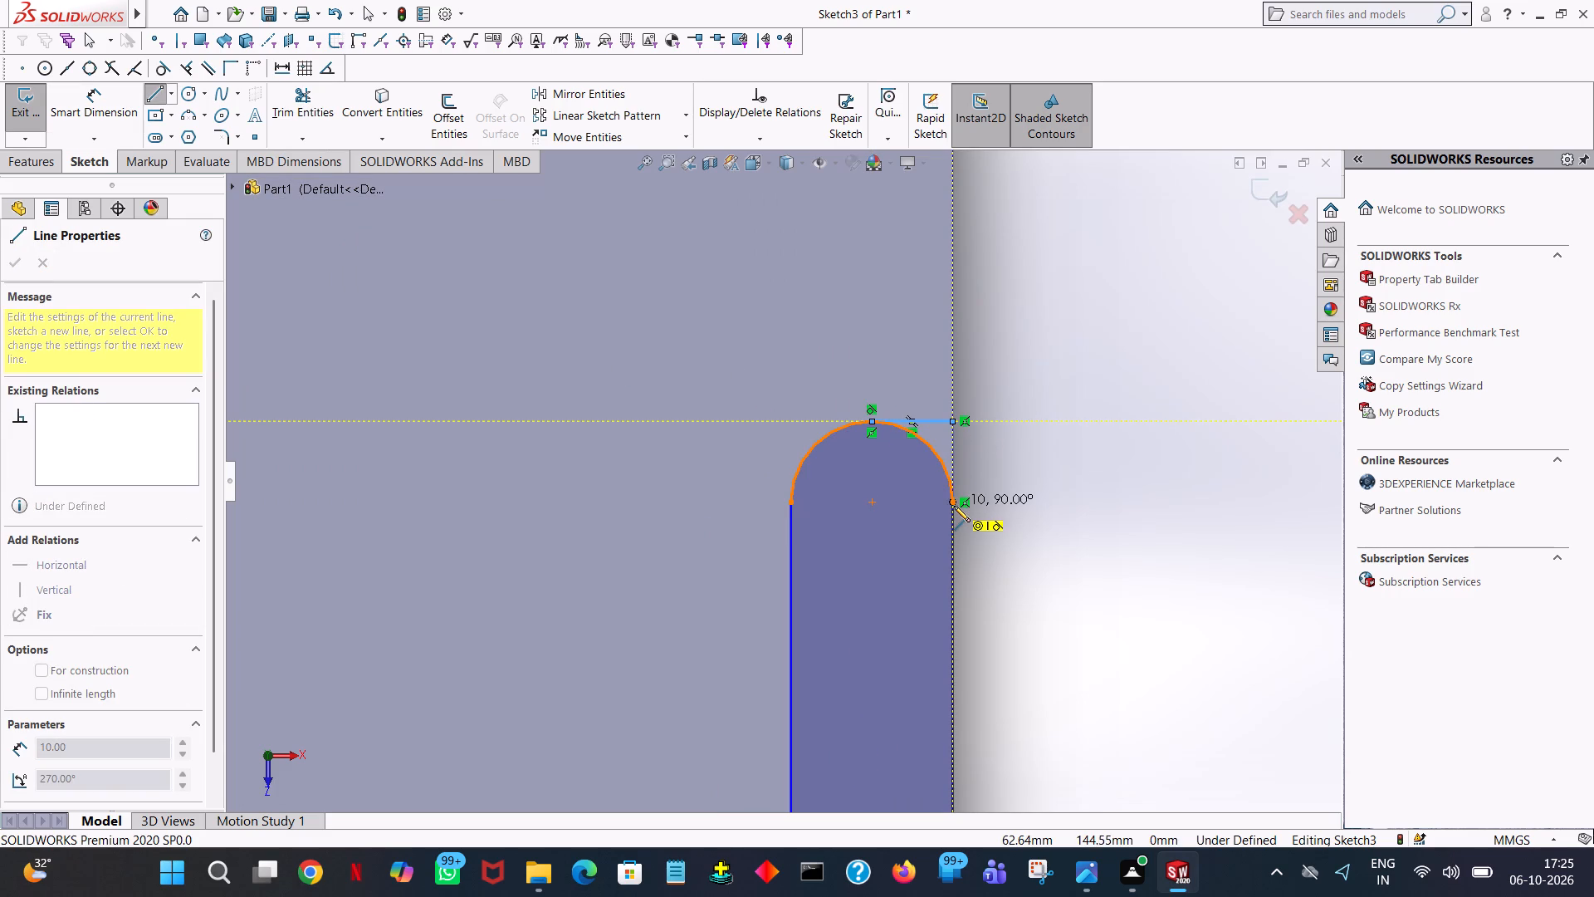
left_click(951, 504)
right_click(951, 504)
left_click(973, 515)
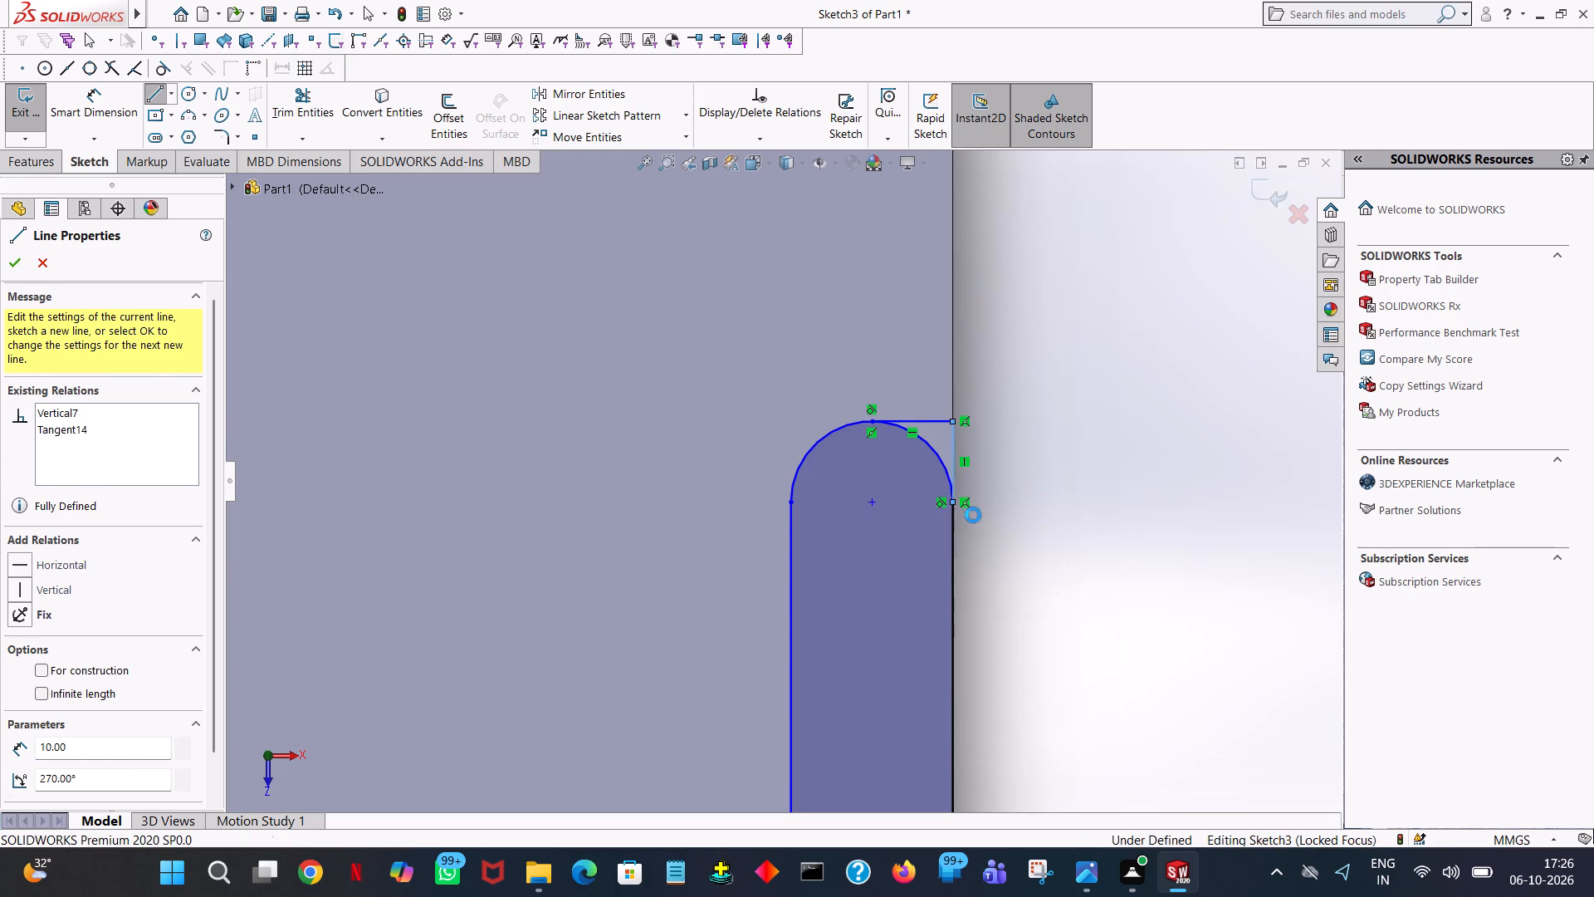
left_click(315, 113)
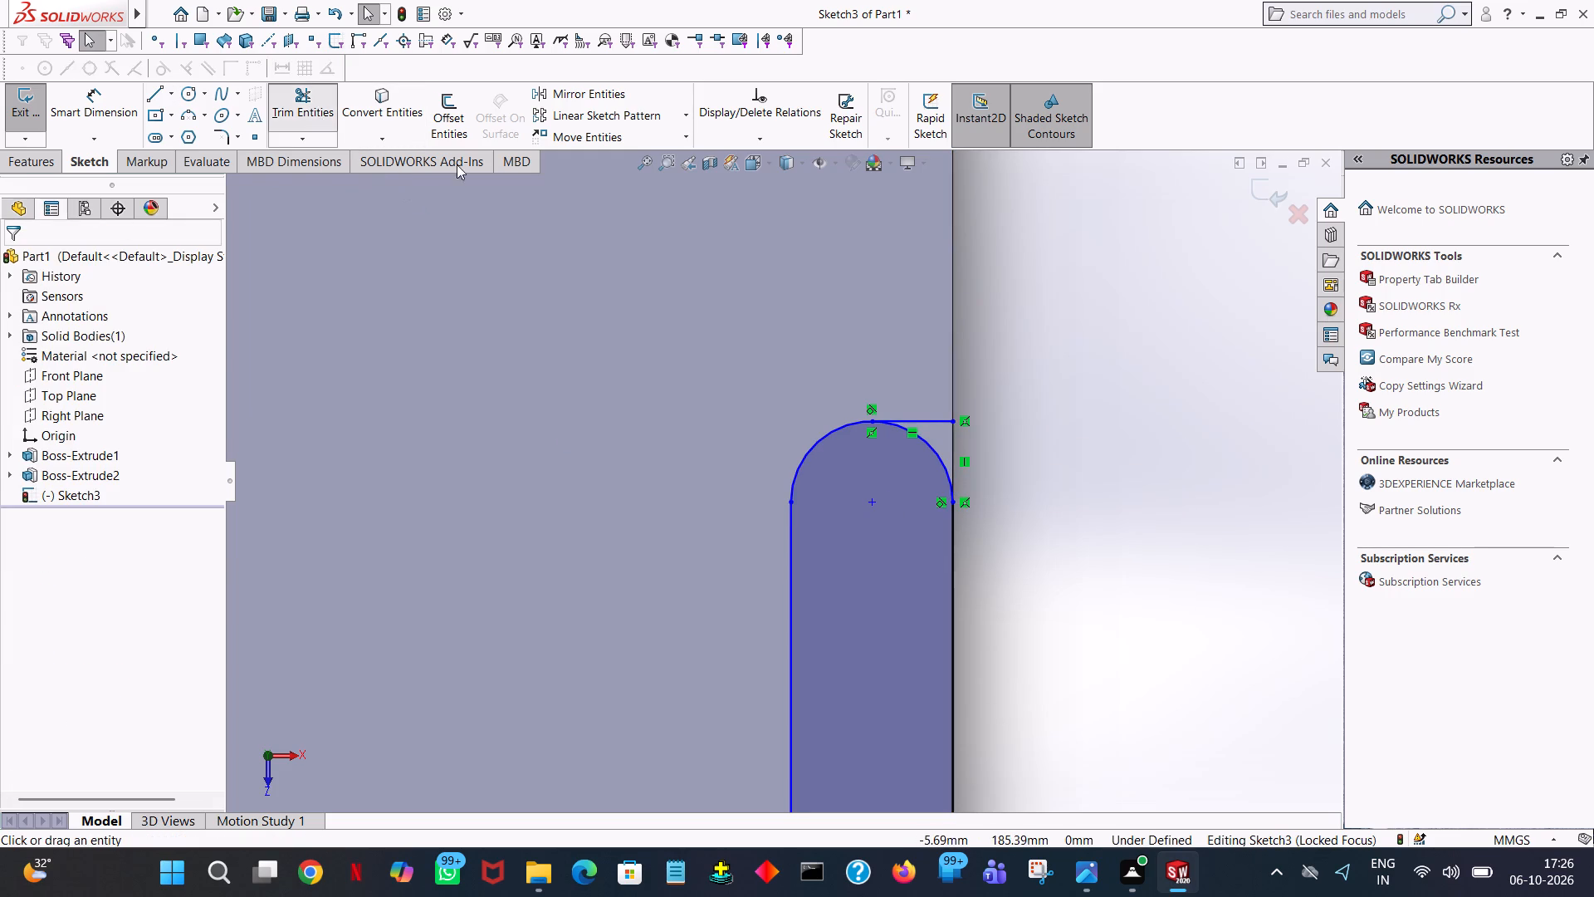
left_click(932, 447)
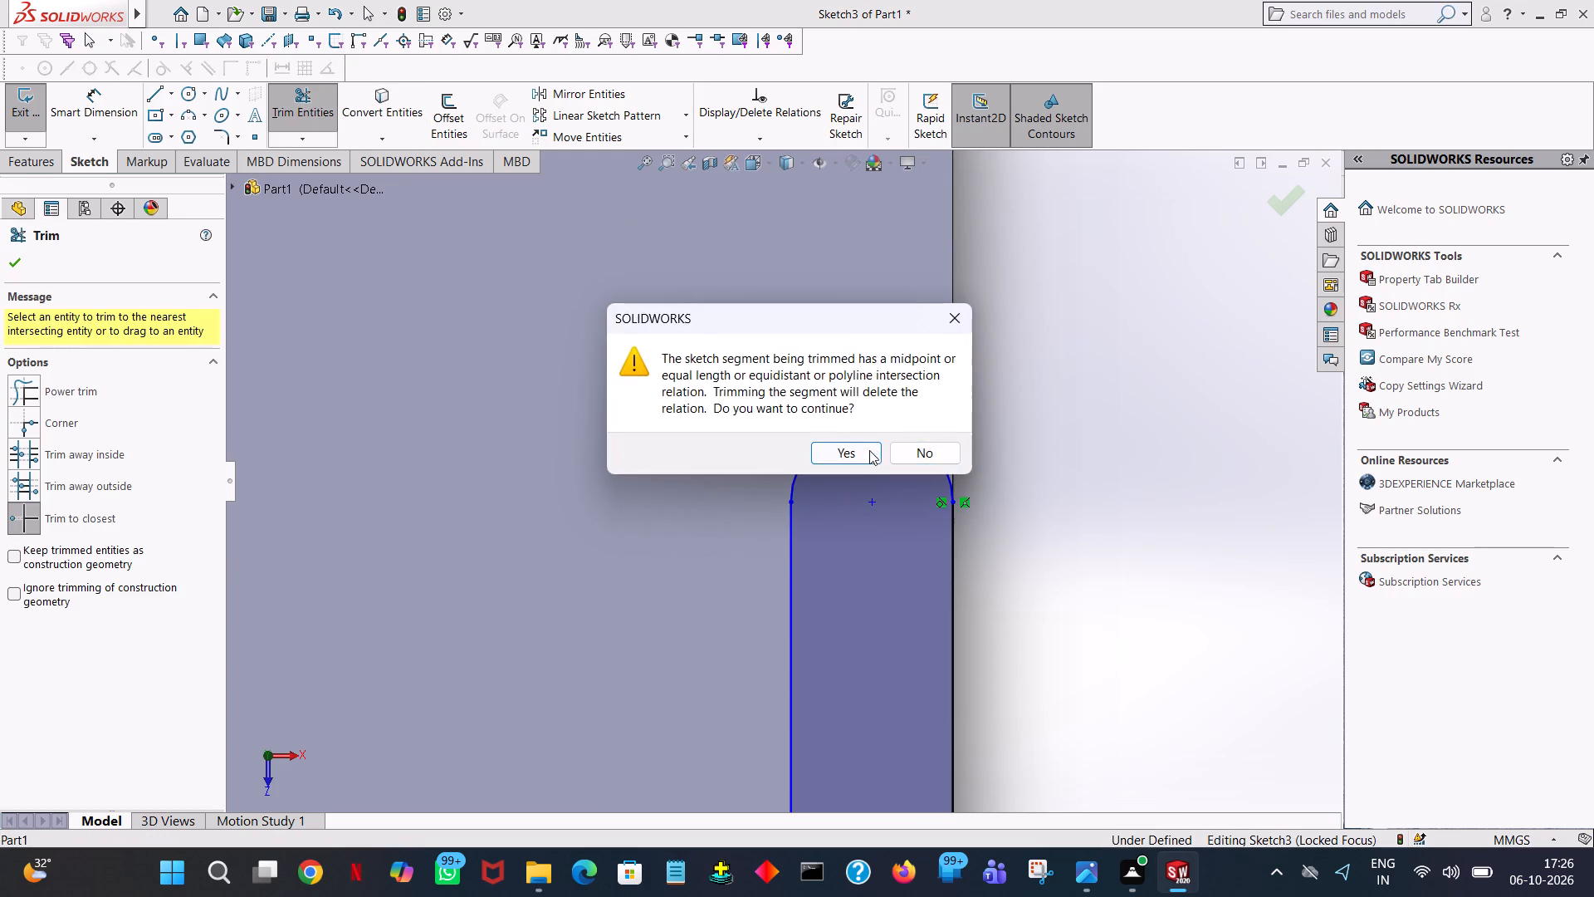
left_click(859, 450)
Cut-extrude the revised slot profile Blind to 163 mm through the tall plate, leaving it open at the side edge.
scroll(221, 272, "down", 3, "ctrl")
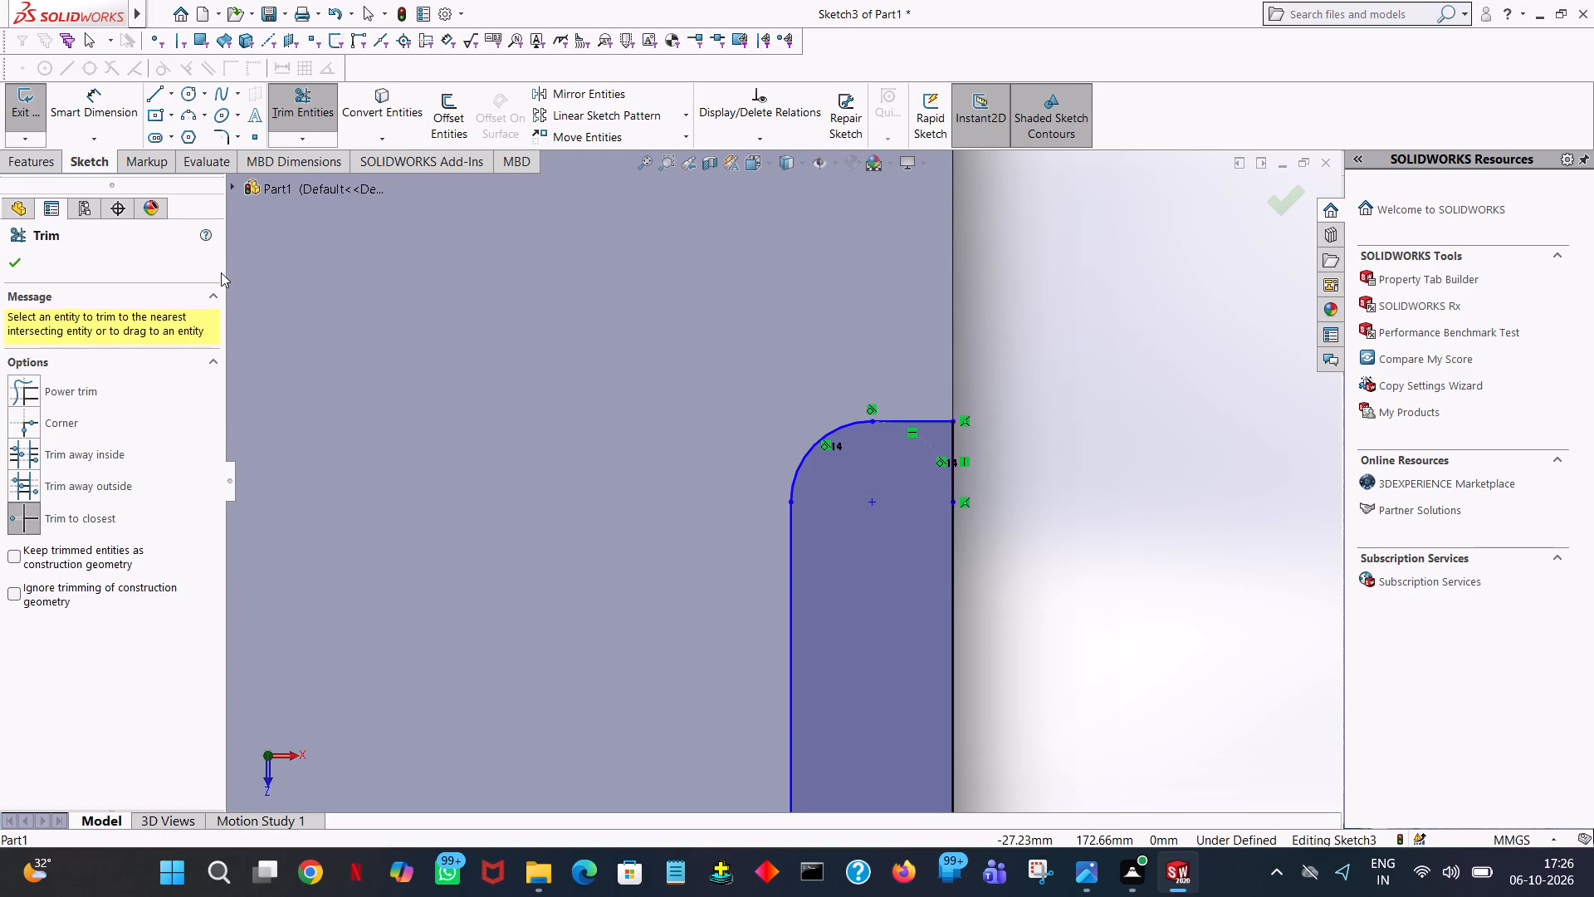
scroll(221, 272, "up", 7, "ctrl")
scroll(657, 355, "down", 3, "ctrl")
scroll(674, 360, "up", 9, "ctrl")
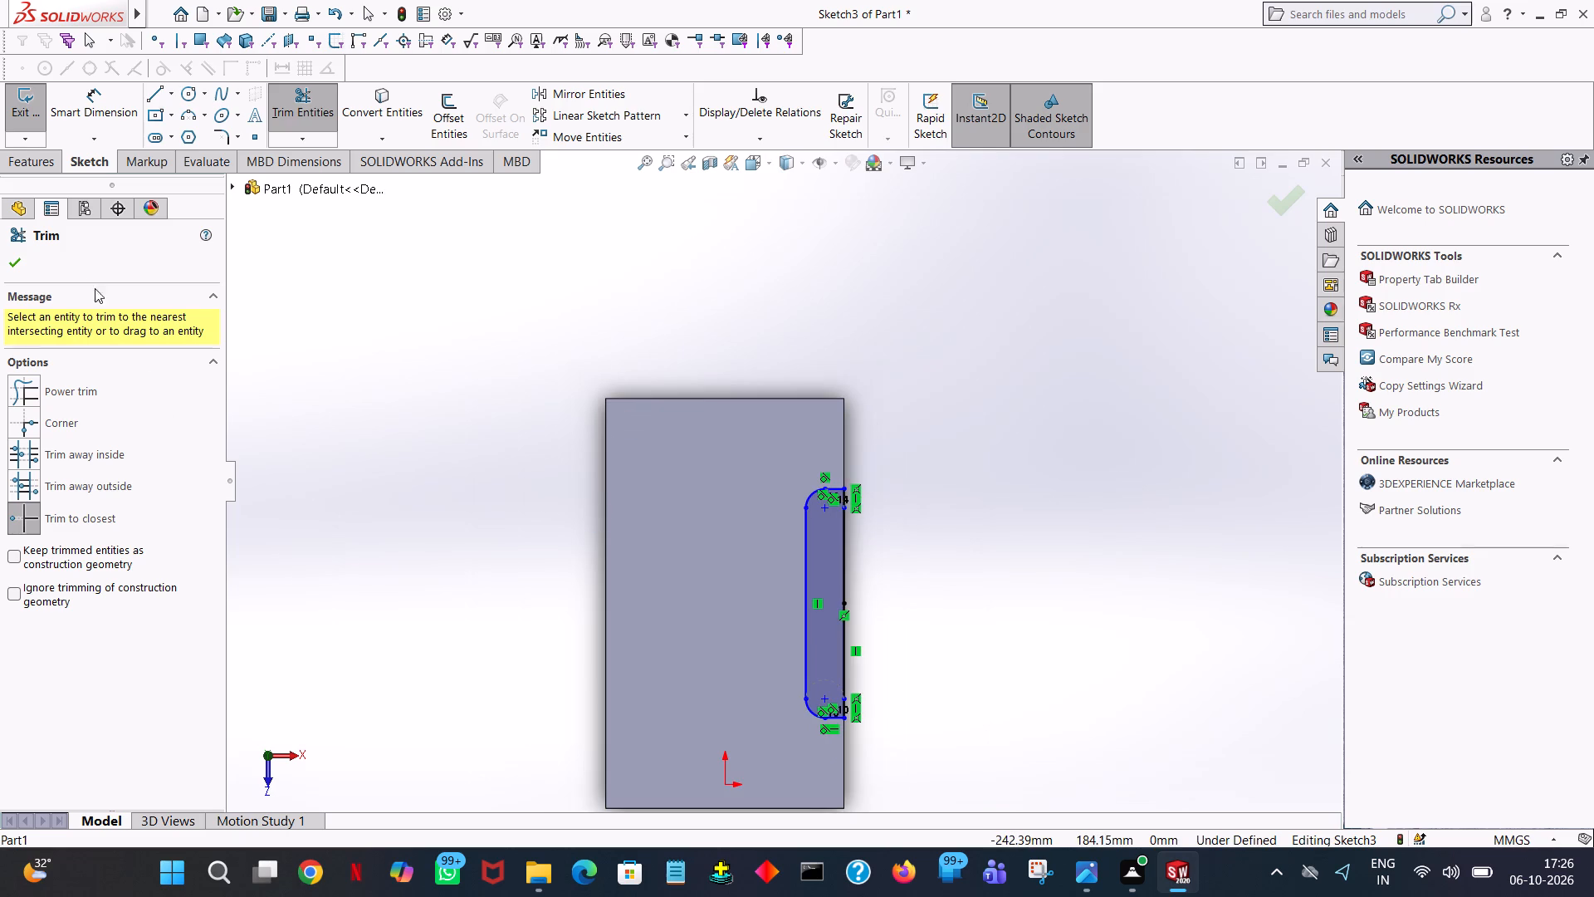
left_click(8, 262)
left_click(40, 158)
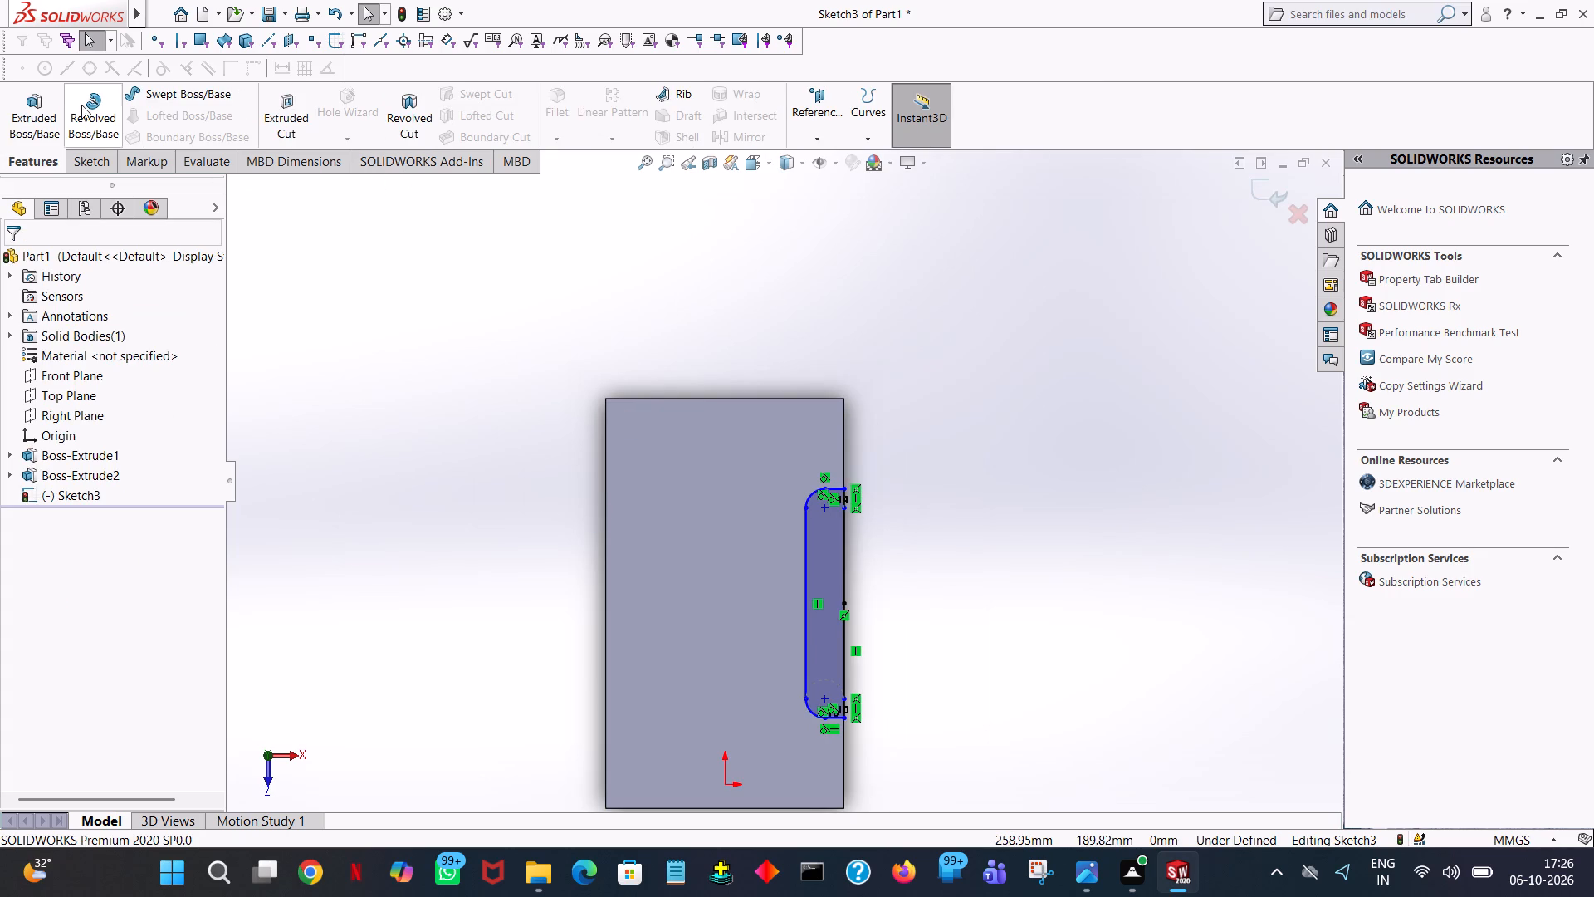
left_click(278, 112)
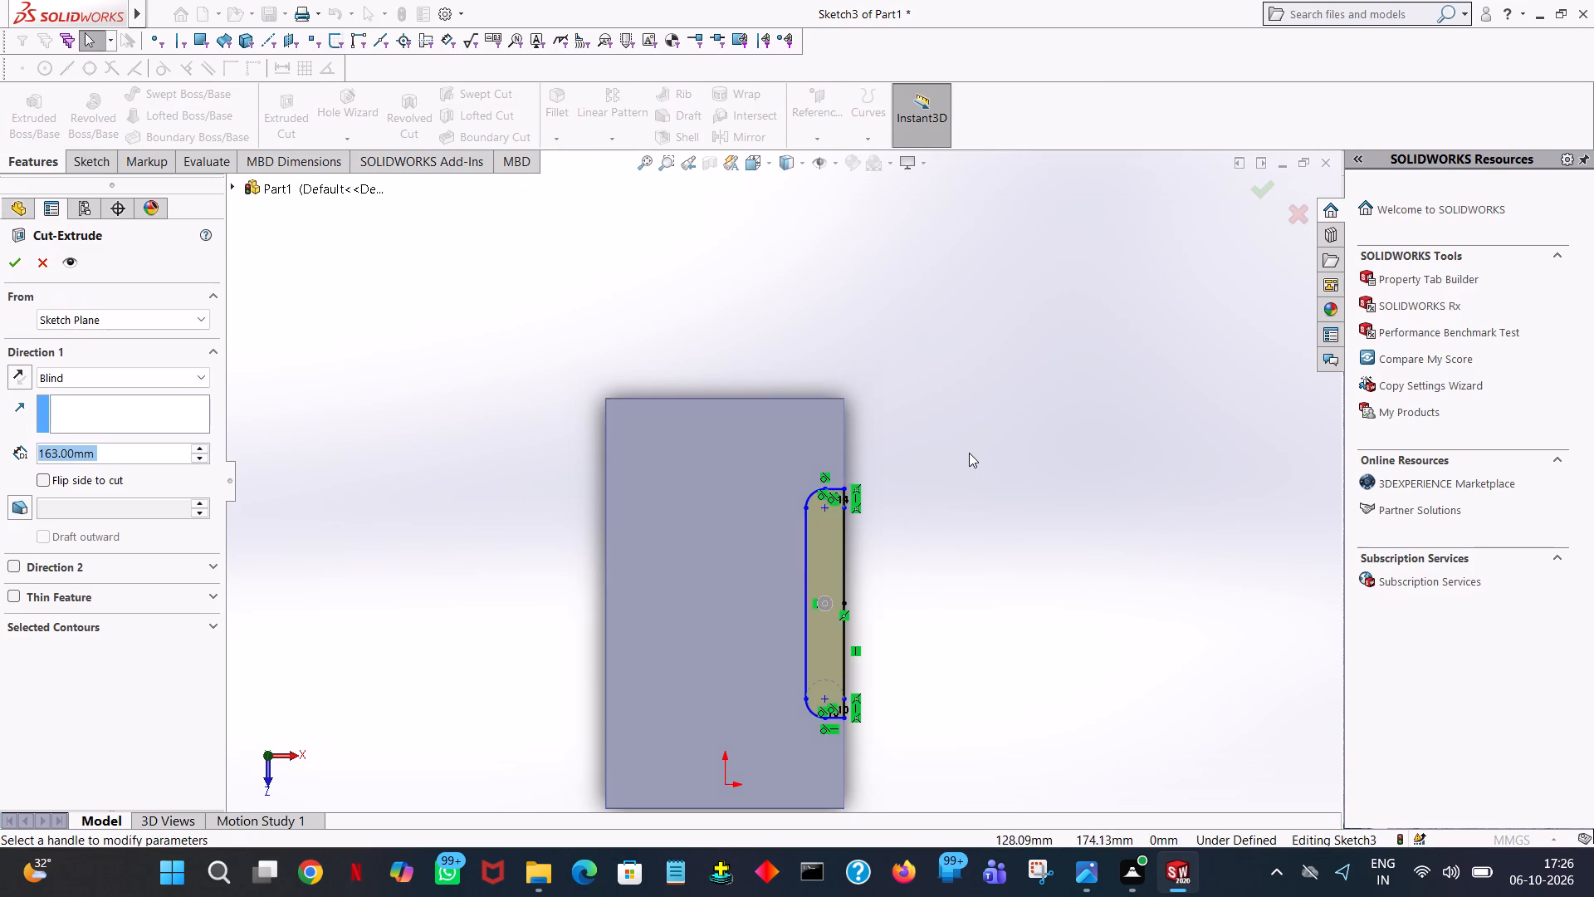
middle_click_drag(936, 456, 834, 458)
left_click(9, 258)
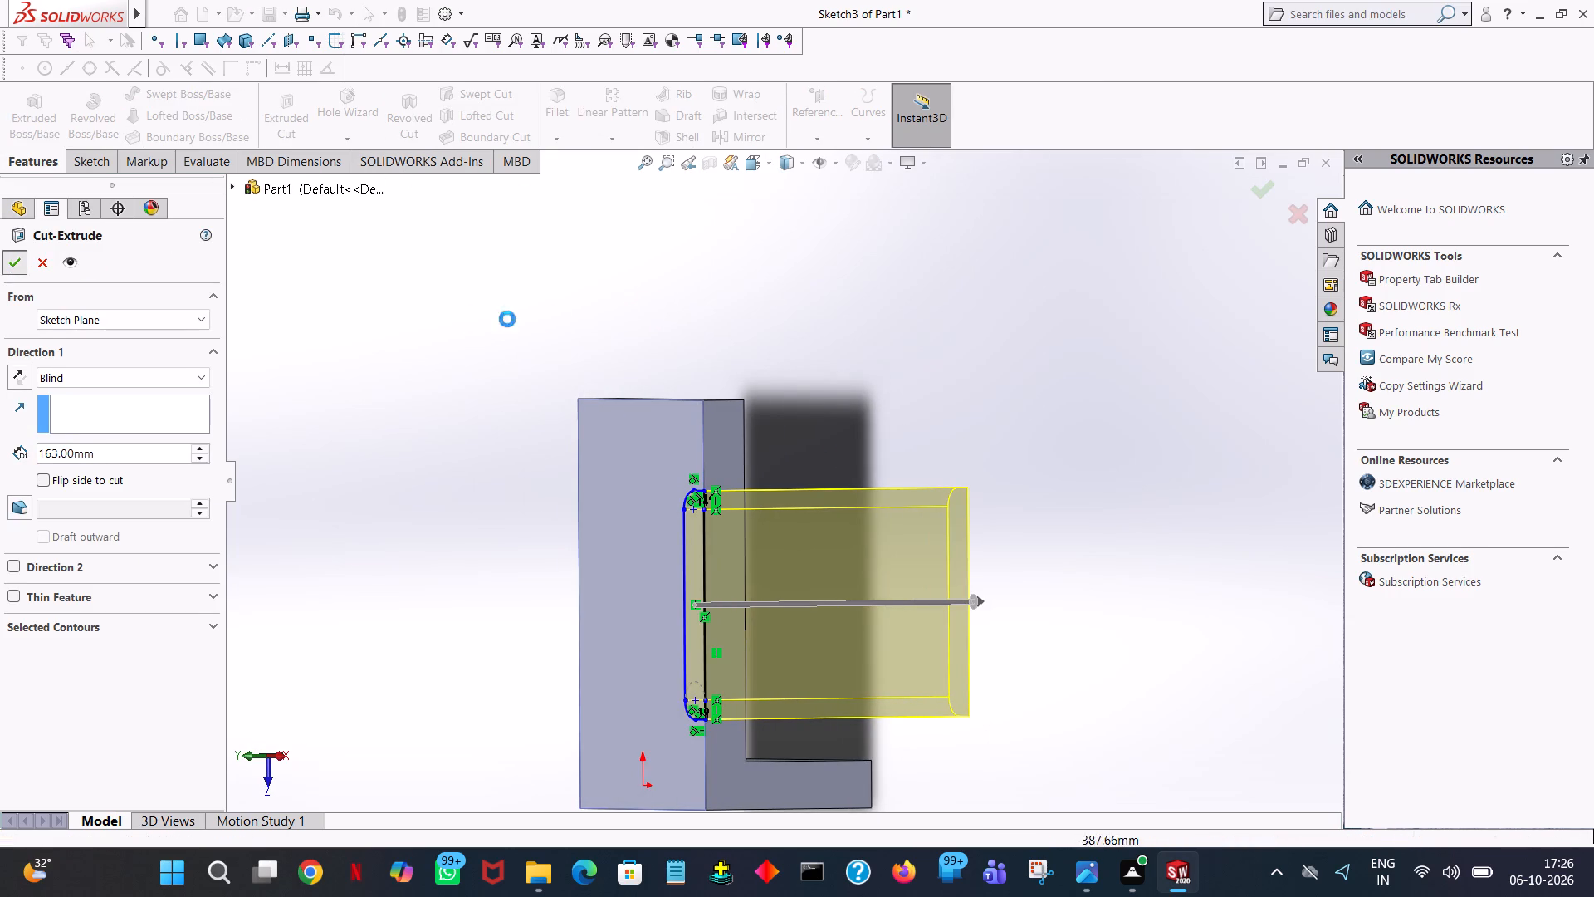
Mirror the side slot cut about the Right Plane onto the tall plate's opposite edge.
left_click(669, 301)
middle_click_drag(680, 309, 774, 277)
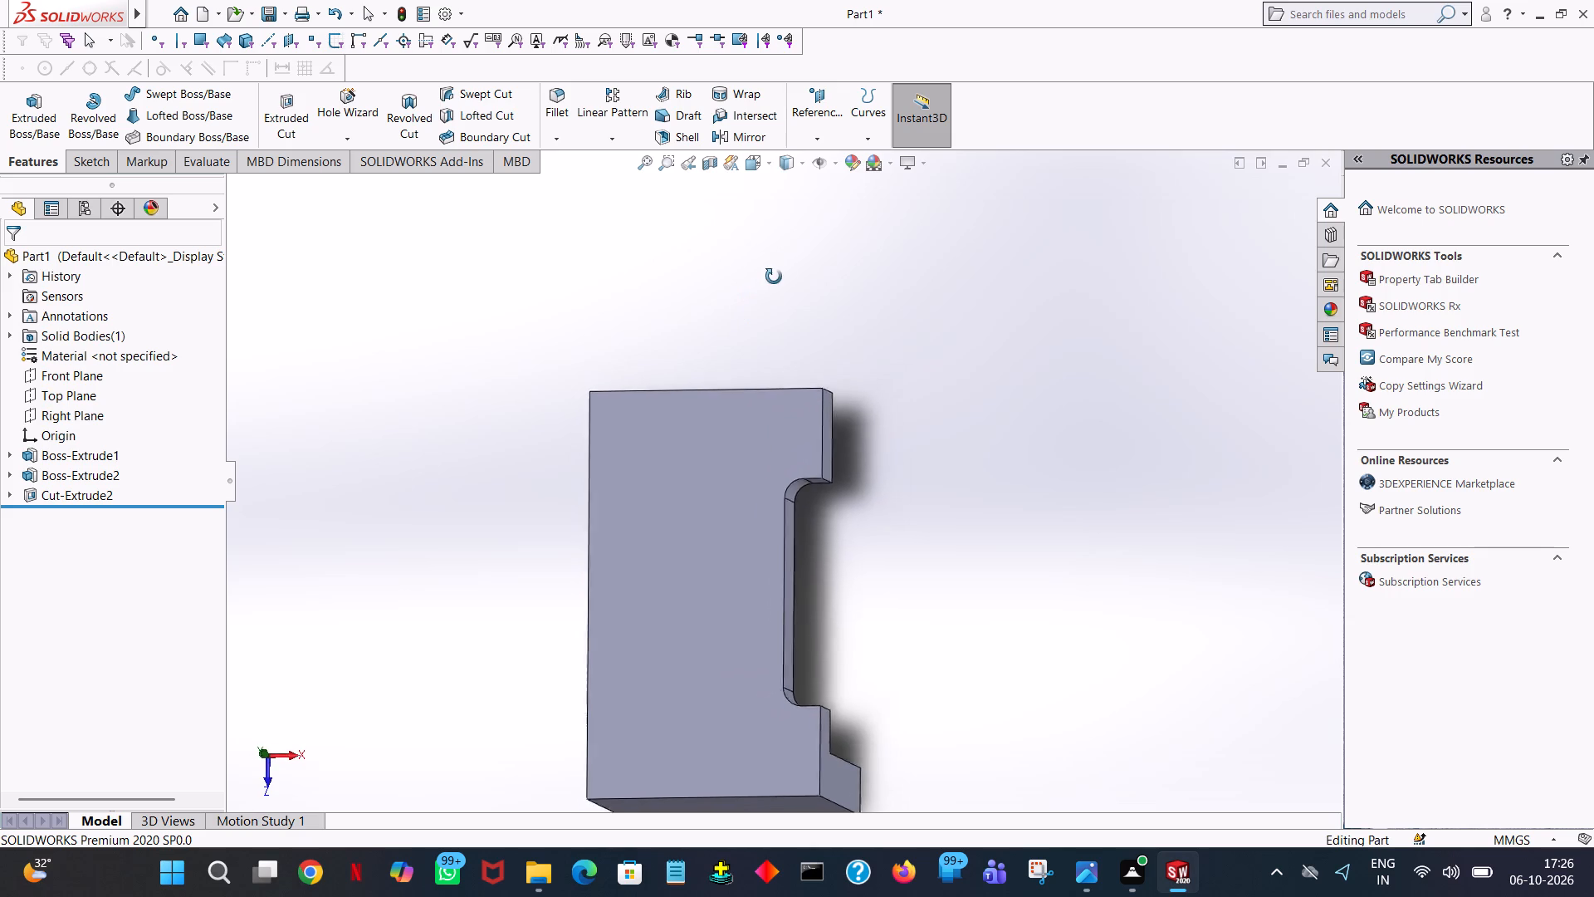
middle_click_drag(774, 277, 783, 270)
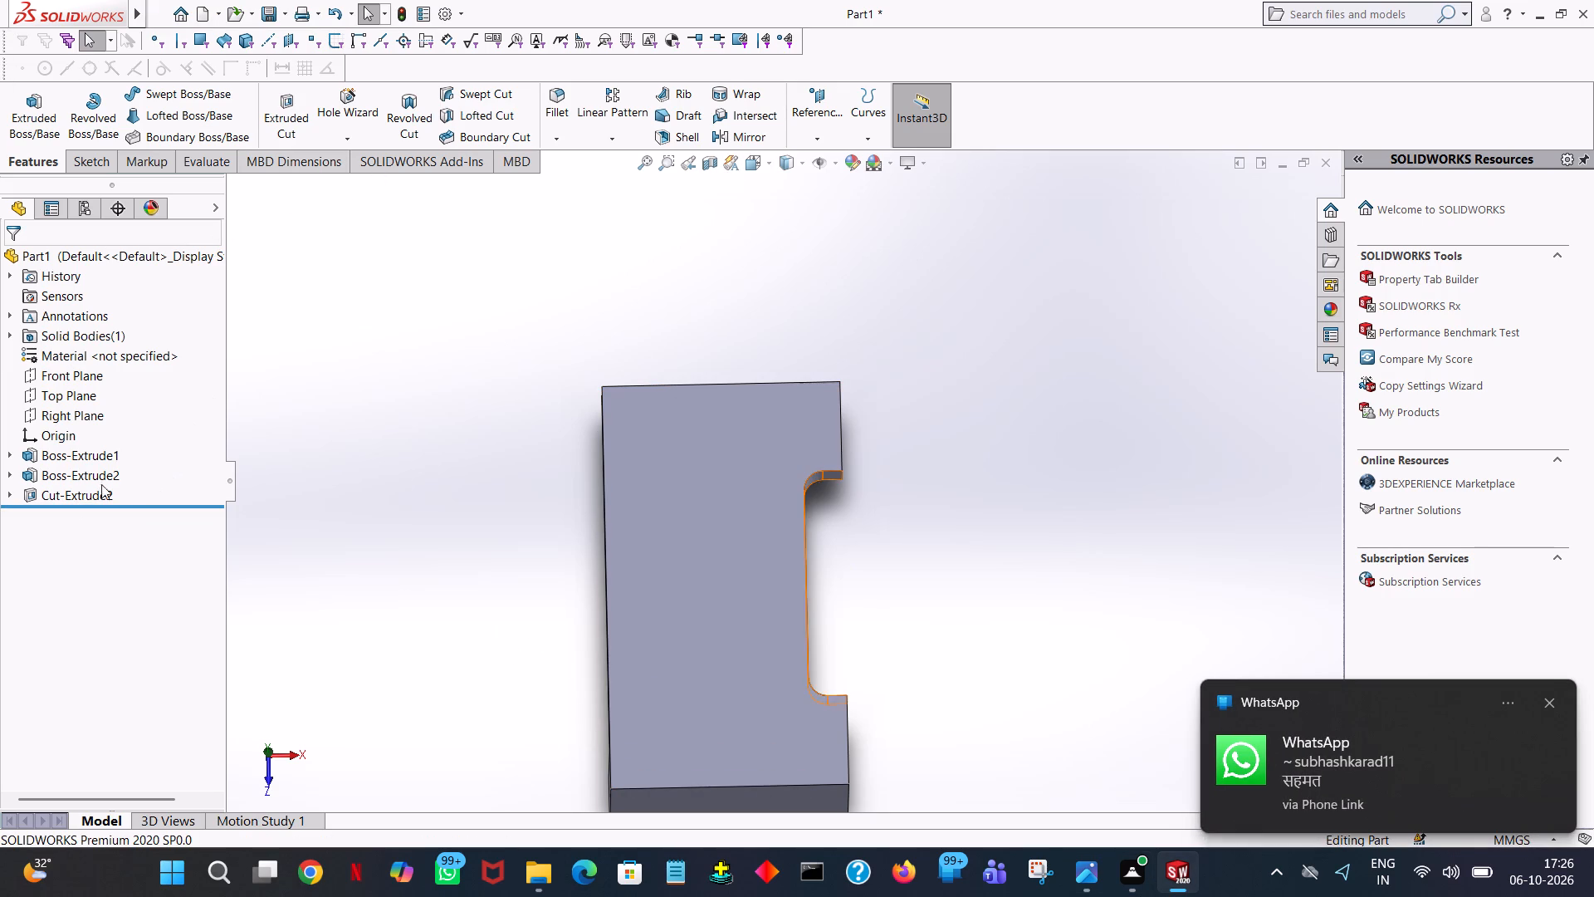
left_click(87, 408)
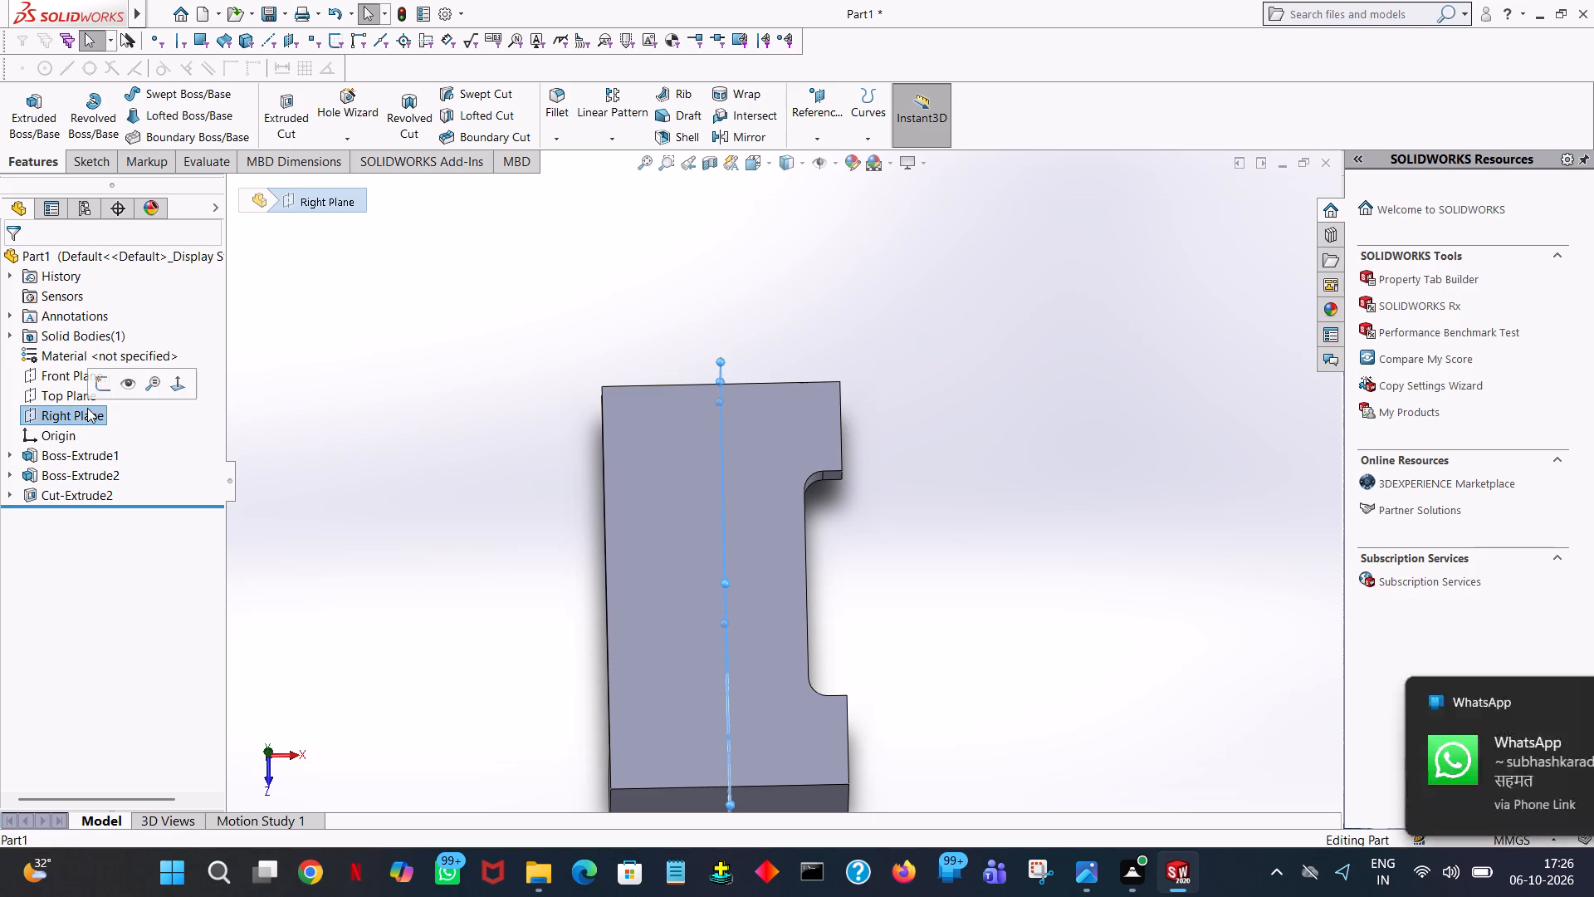
left_click(733, 137)
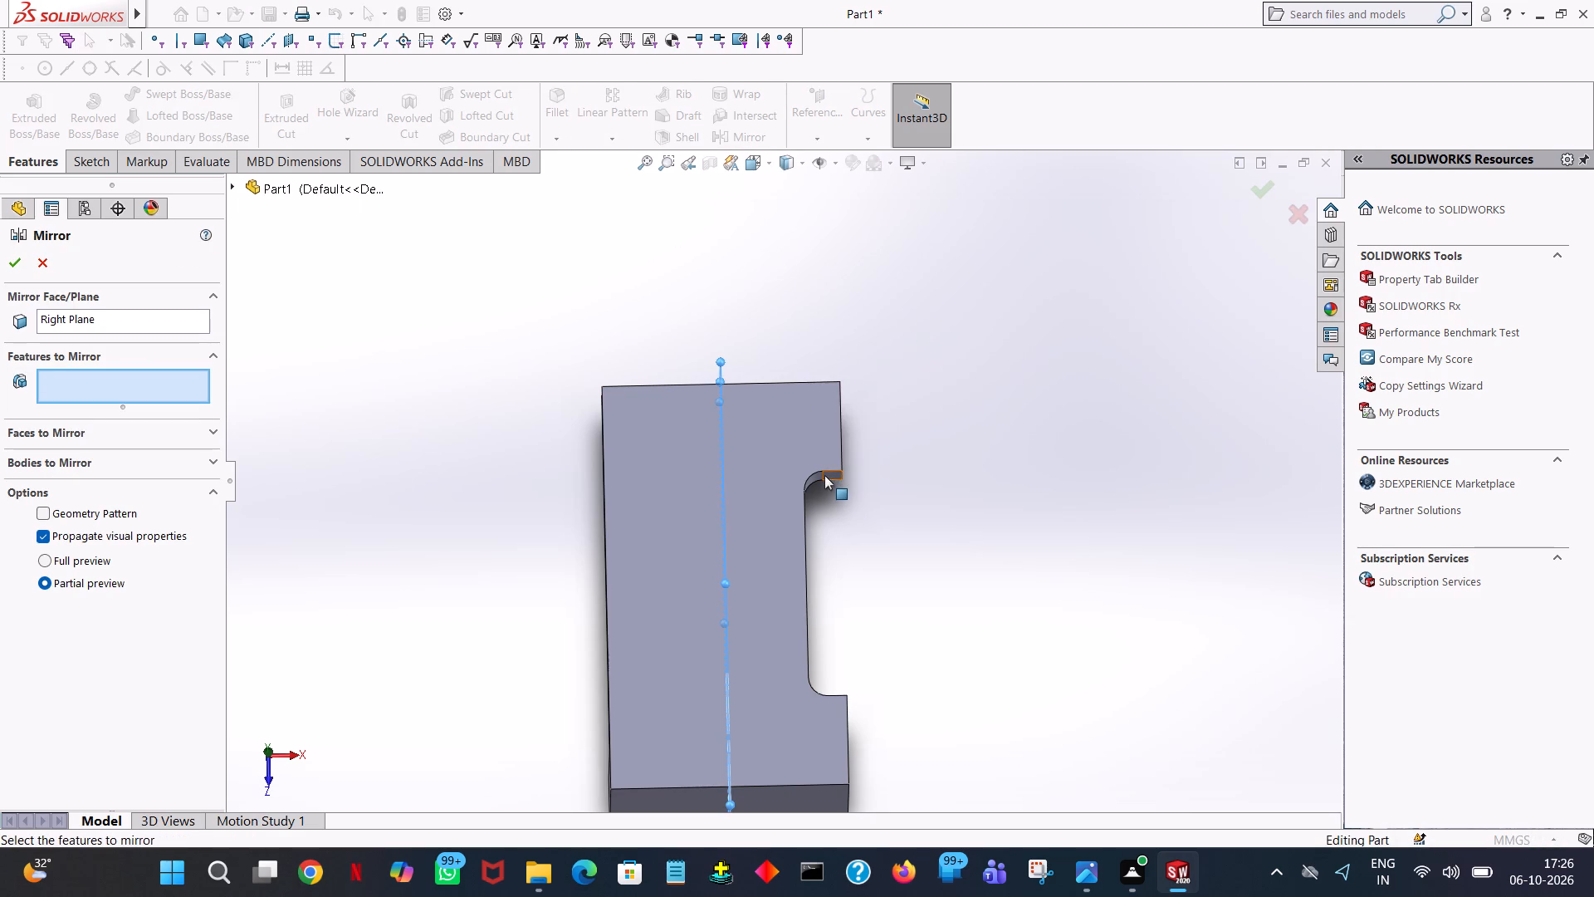
left_click(824, 475)
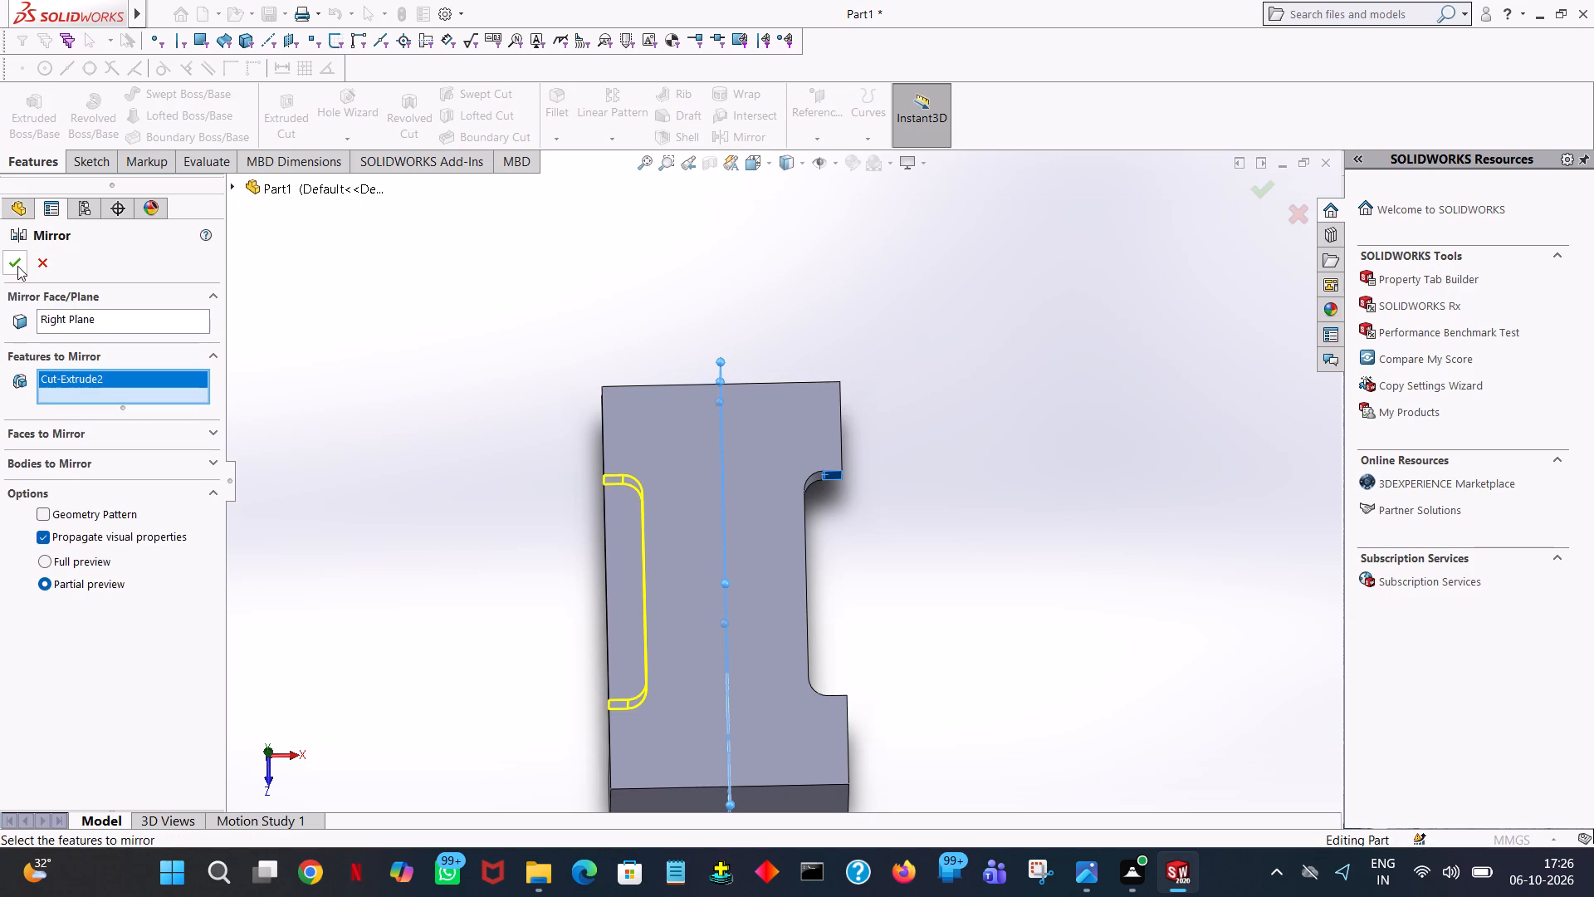
left_click(17, 266)
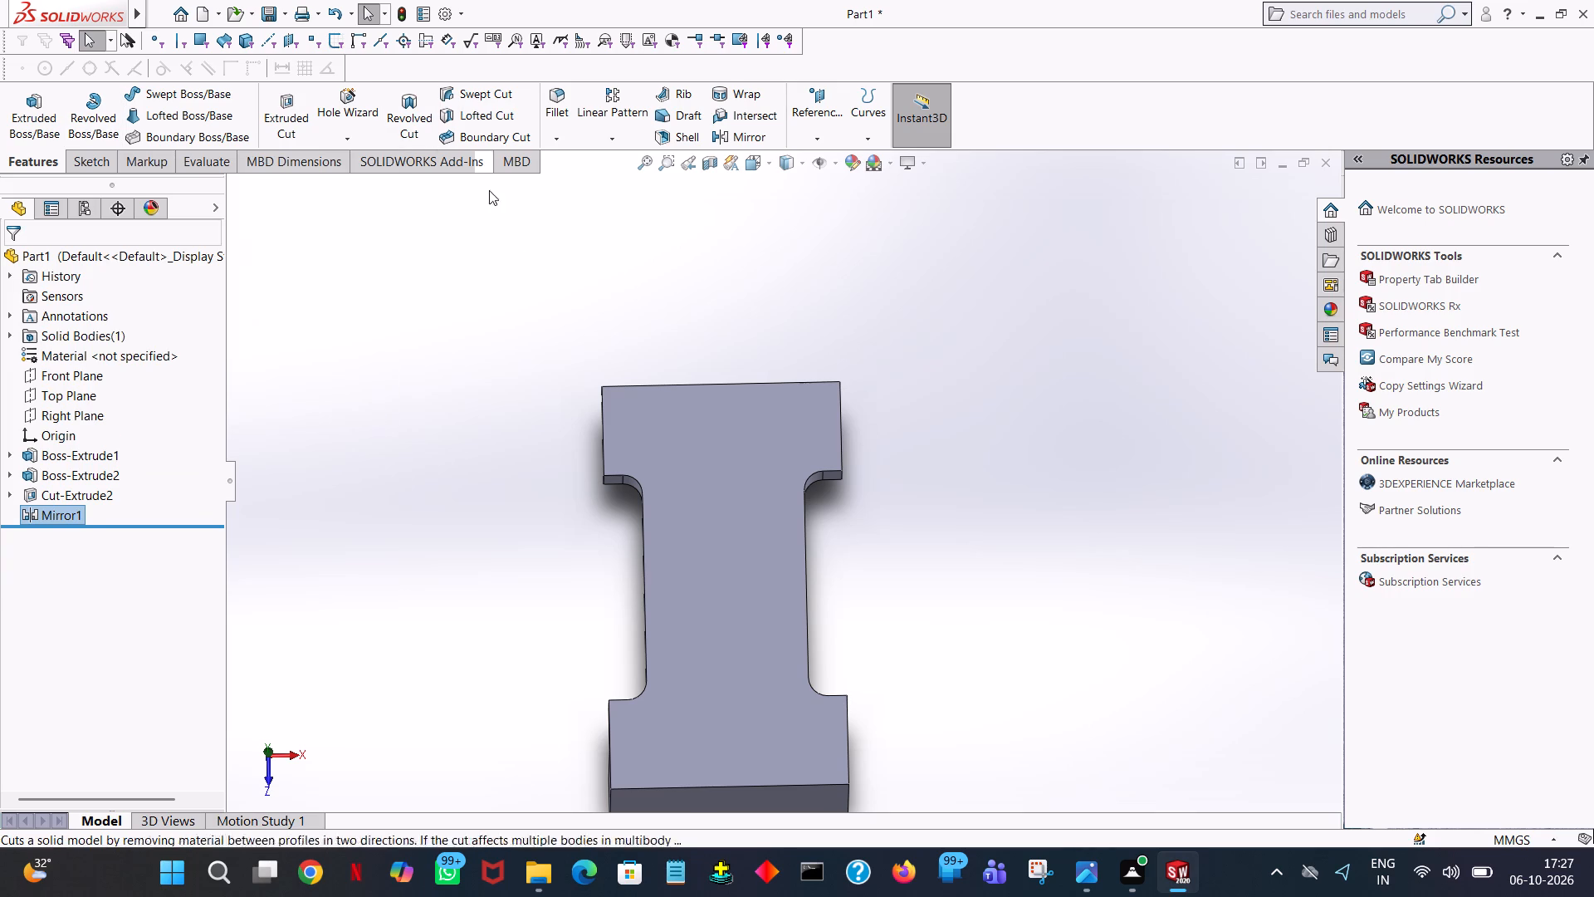
left_click(534, 262)
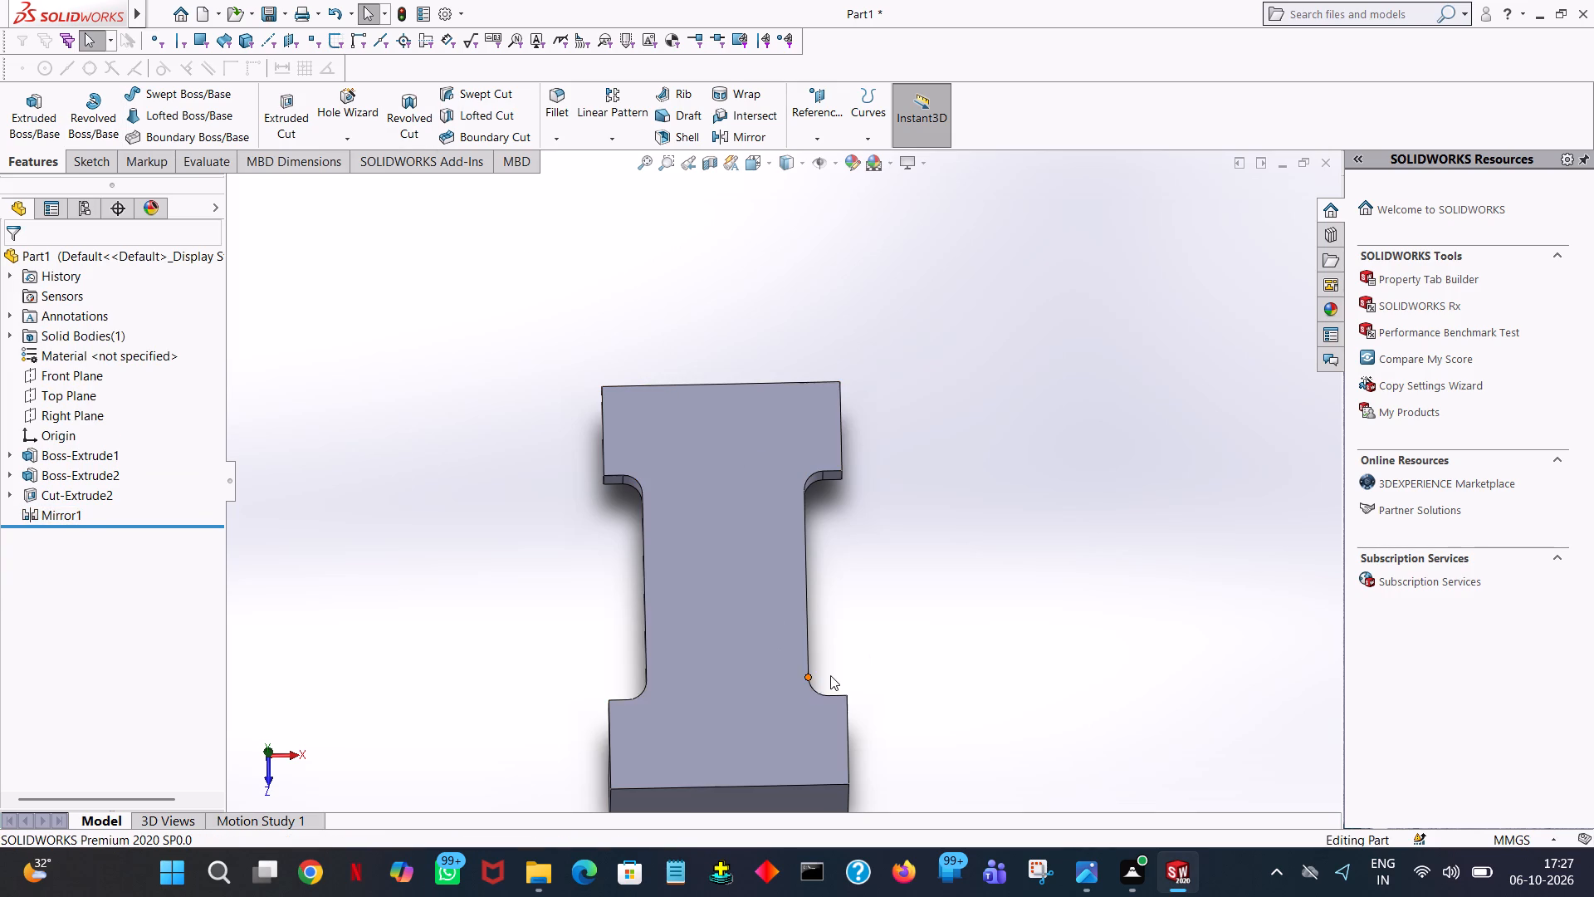
Sketch a closed 125 by 25 mm rectangle on the slotted plate's broad face, along its end edge opposite the existing perpendicular plate.
middle_click_drag(831, 676, 839, 641)
middle_click_drag(827, 563, 774, 471)
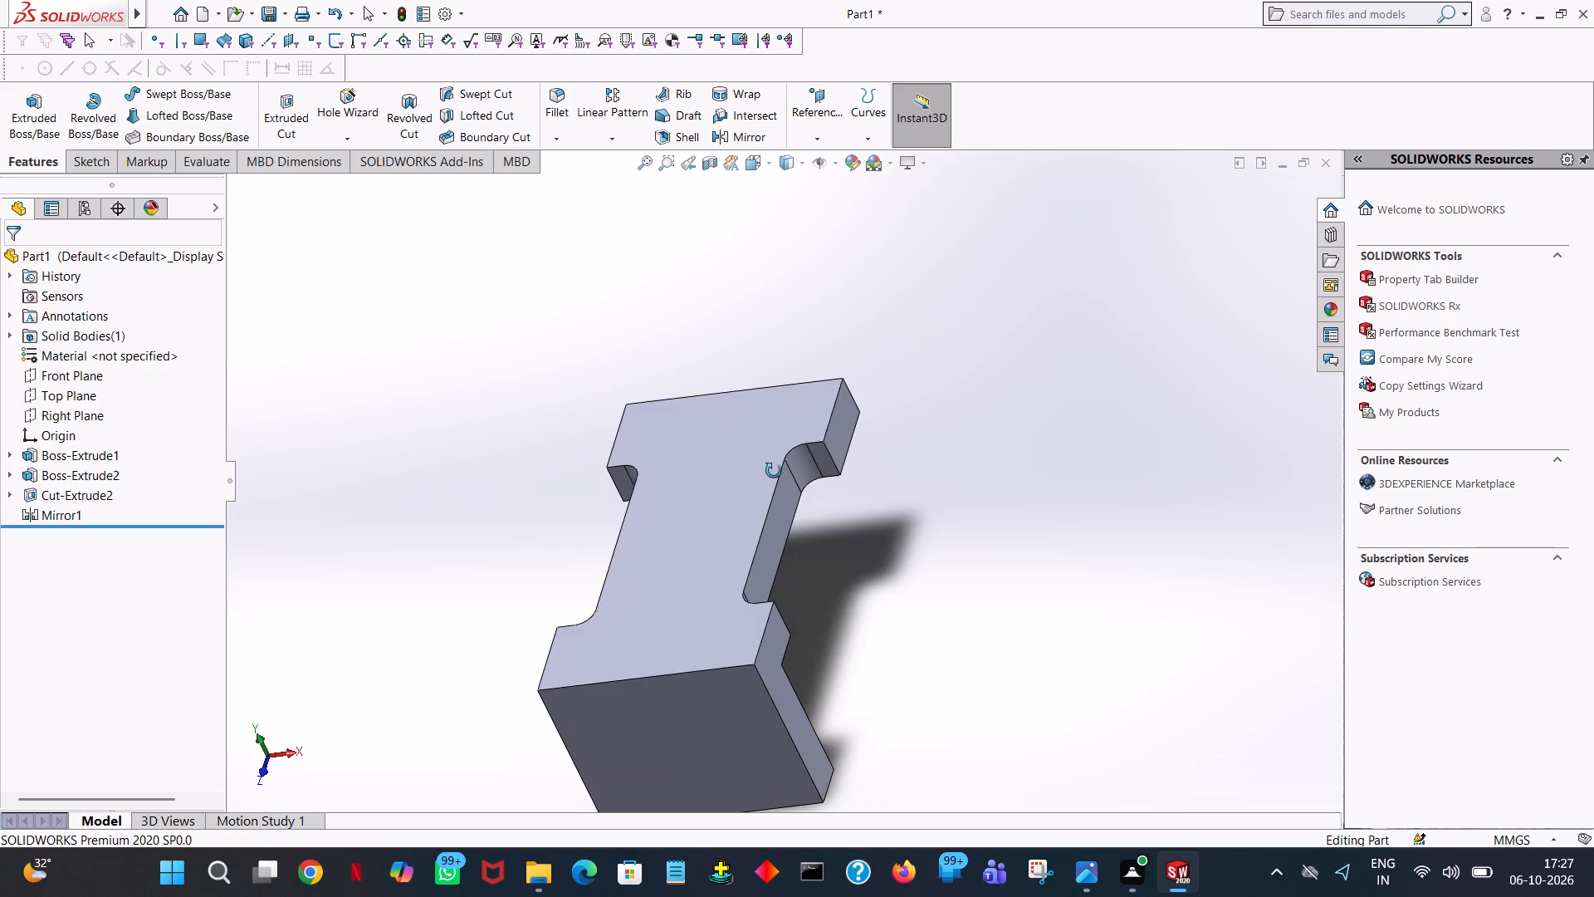
middle_click_drag(774, 471, 832, 532)
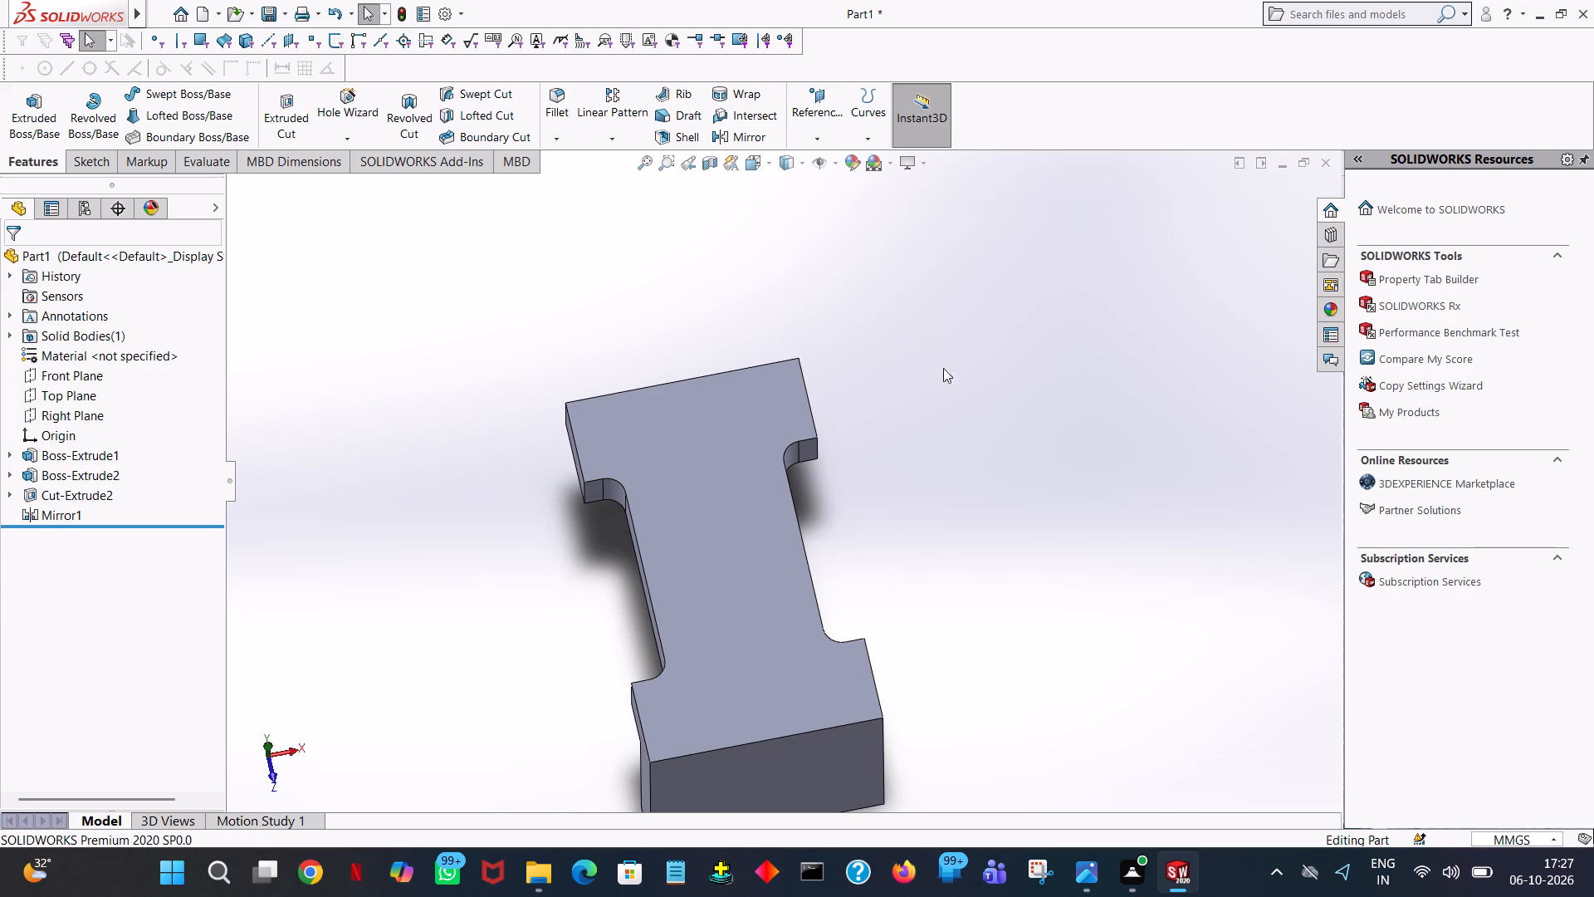
left_click(36, 116)
left_click(640, 434)
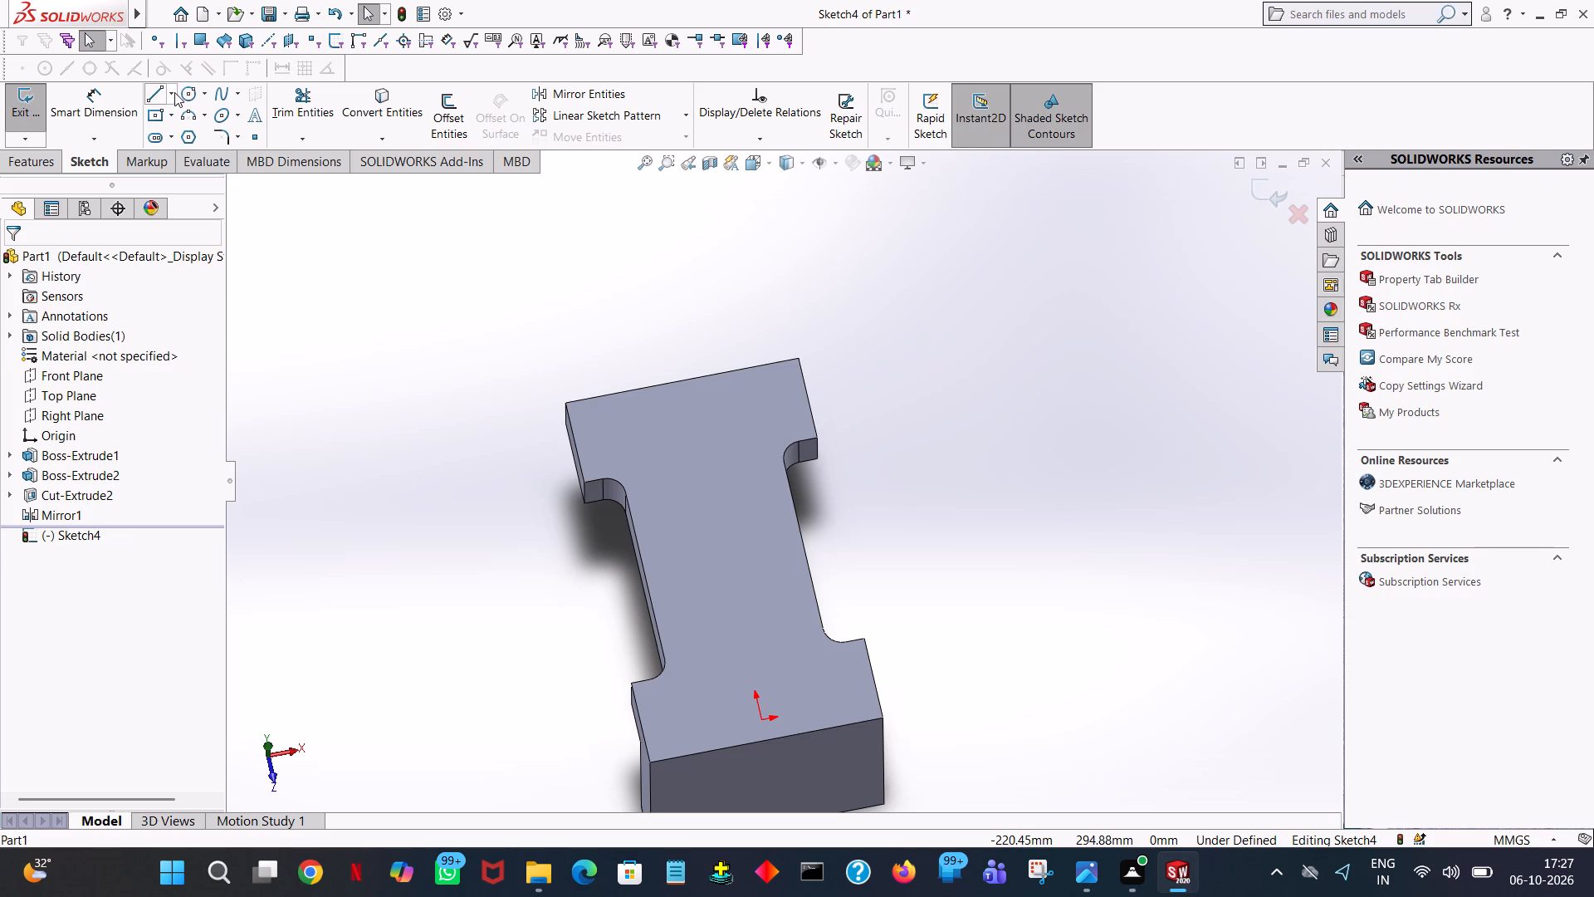
left_click(153, 92)
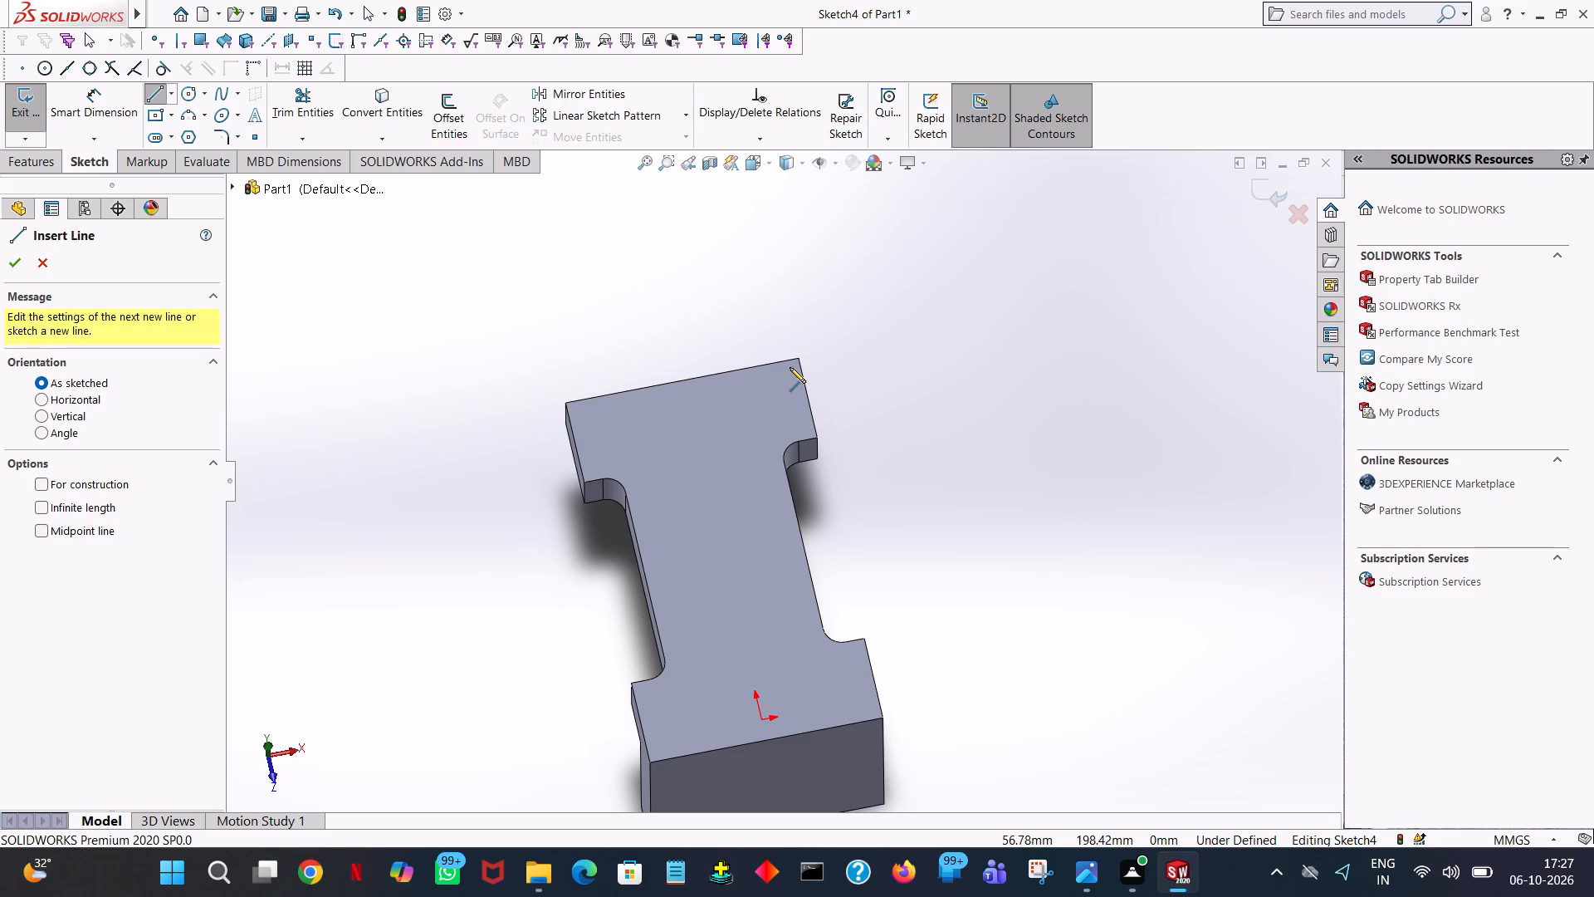
key("space")
left_click(211, 130)
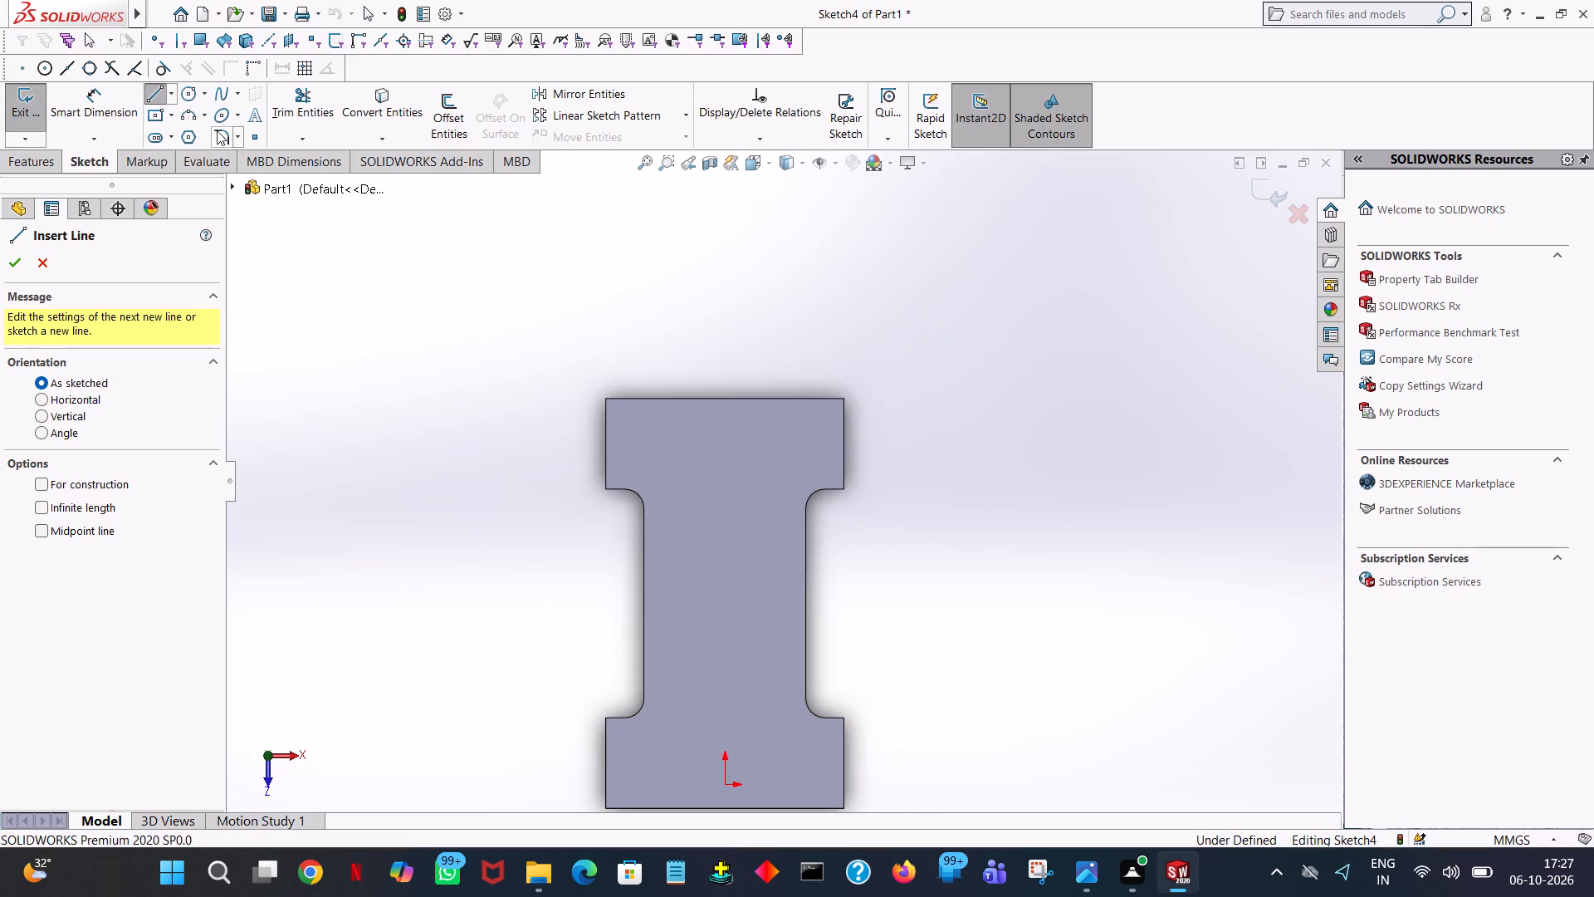
left_click(844, 398)
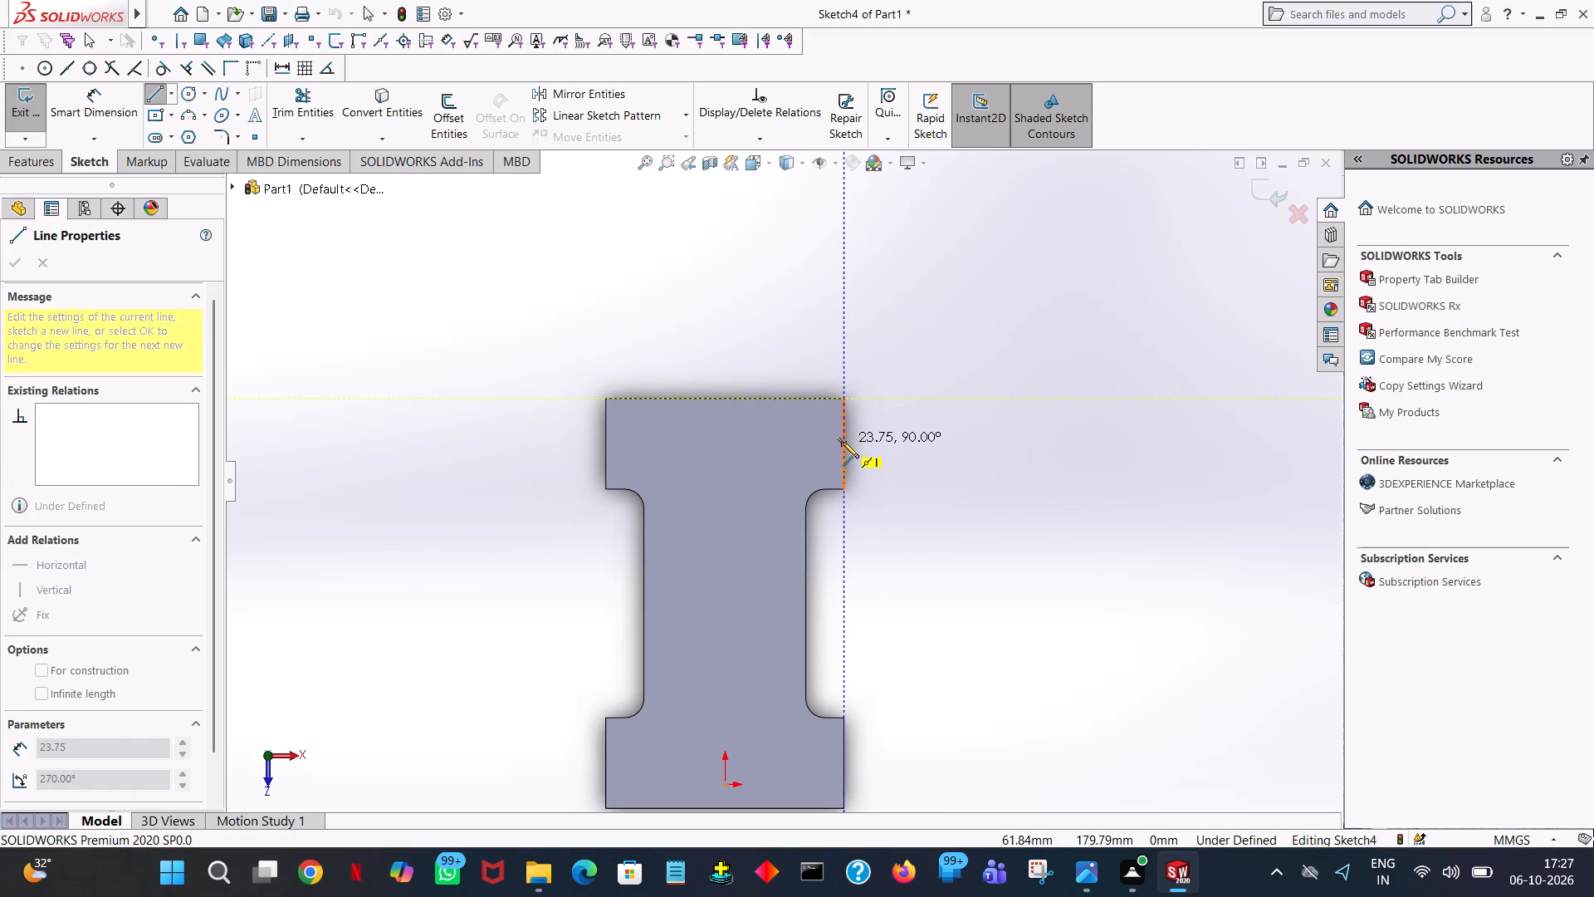
left_click(843, 458)
type("25")
key("Return")
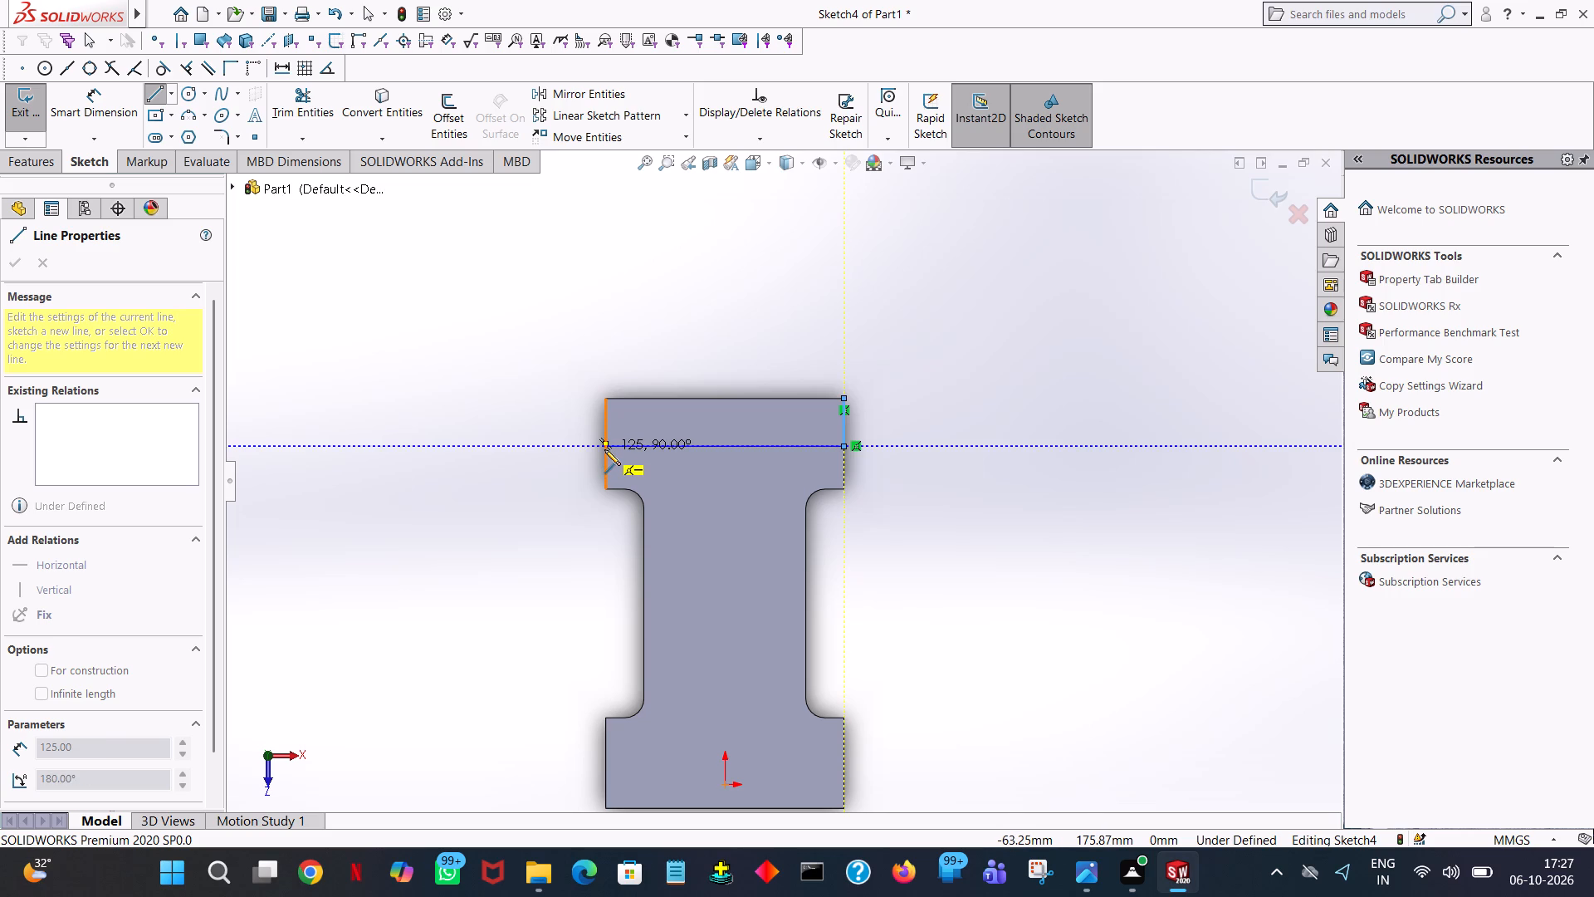
left_click(604, 449)
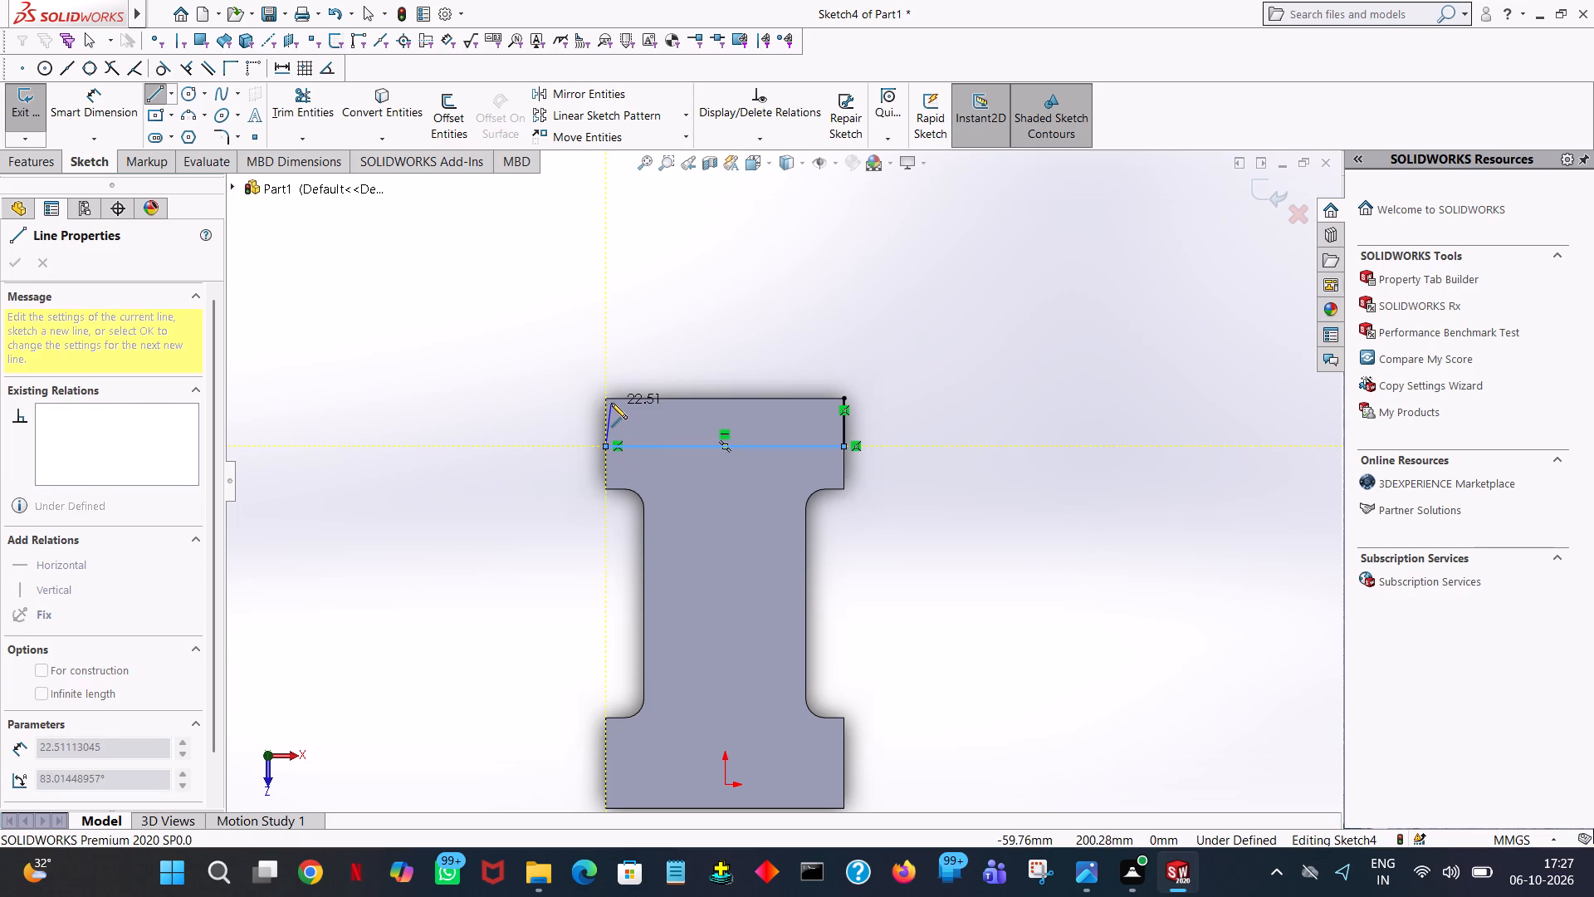
left_click(603, 399)
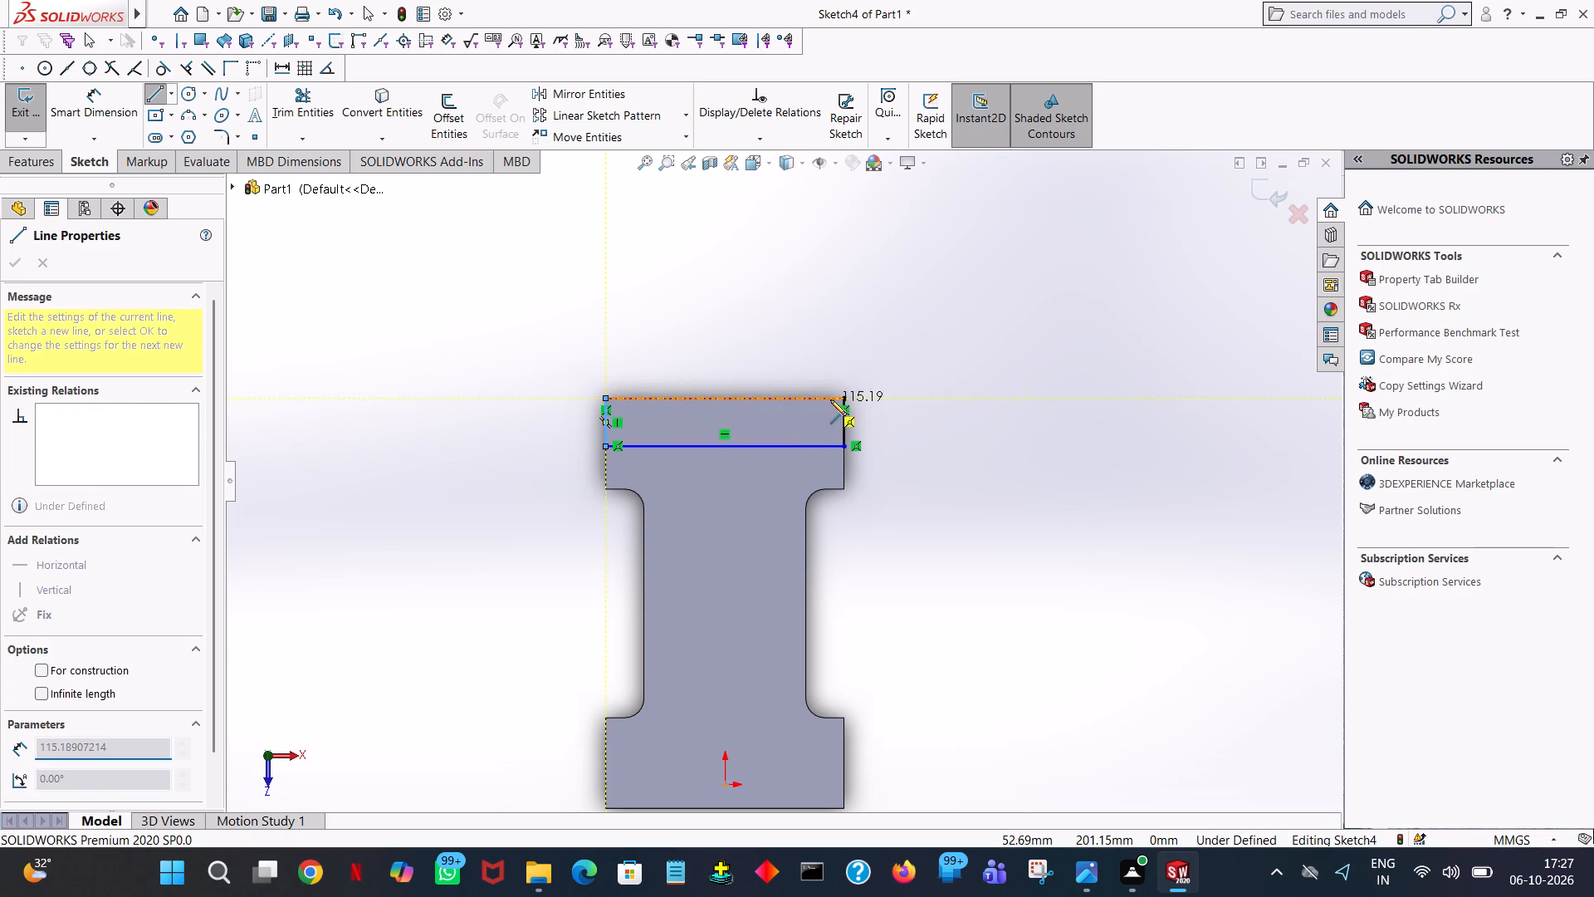
left_click(842, 395)
right_click(842, 395)
left_click(879, 412)
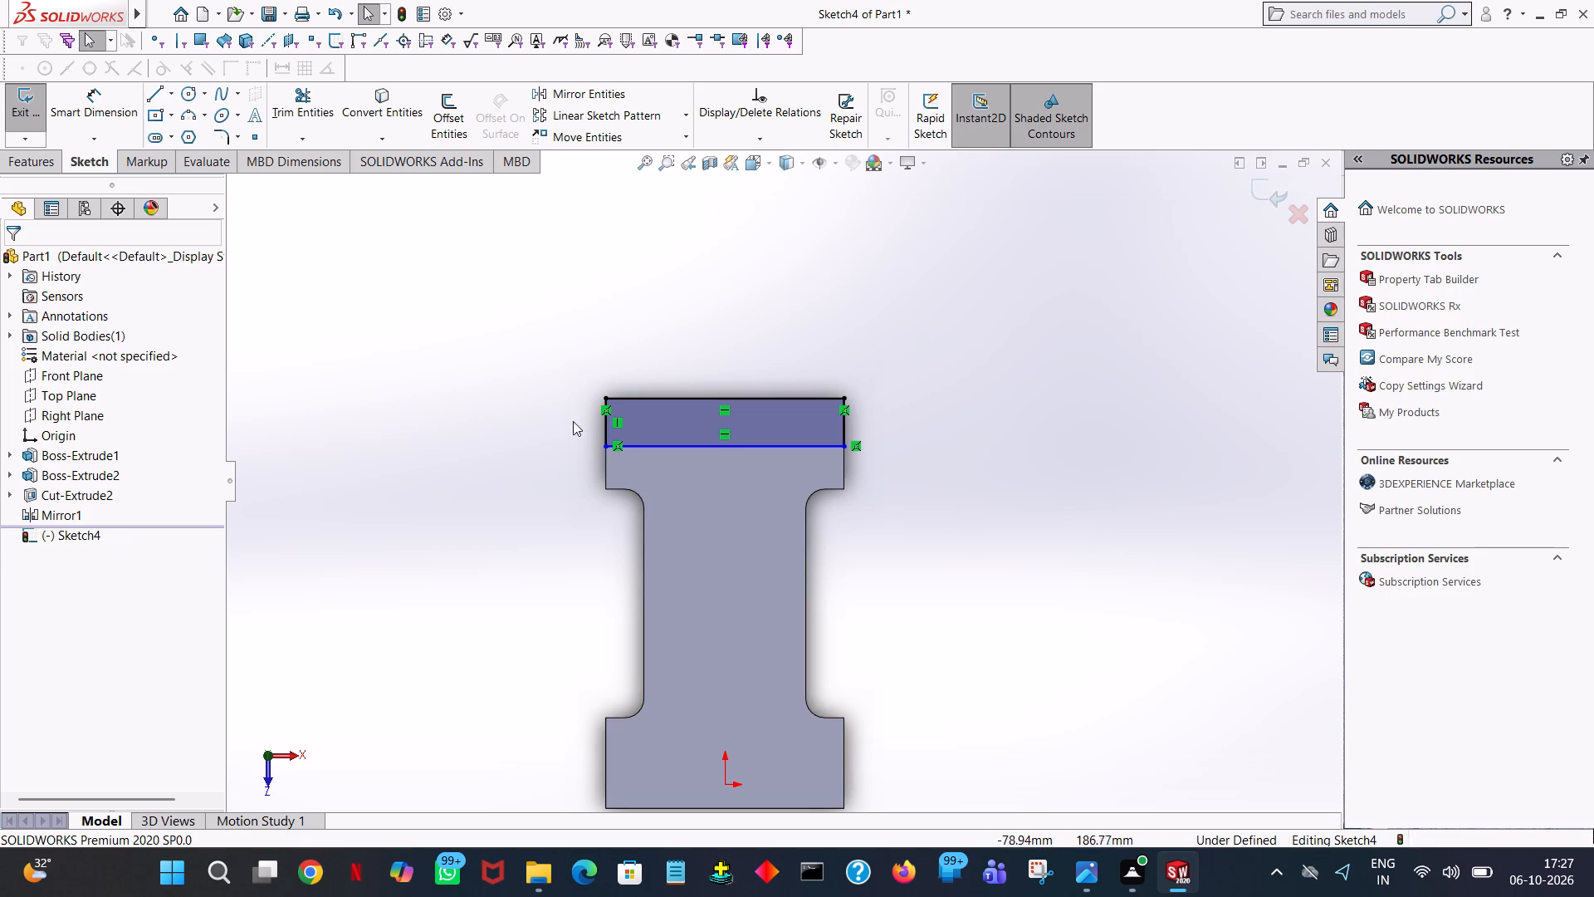
Extrude the rectangle Blind to 102.50 mm, away from the slotted plate's face and merged with the existing body.
left_click(40, 171)
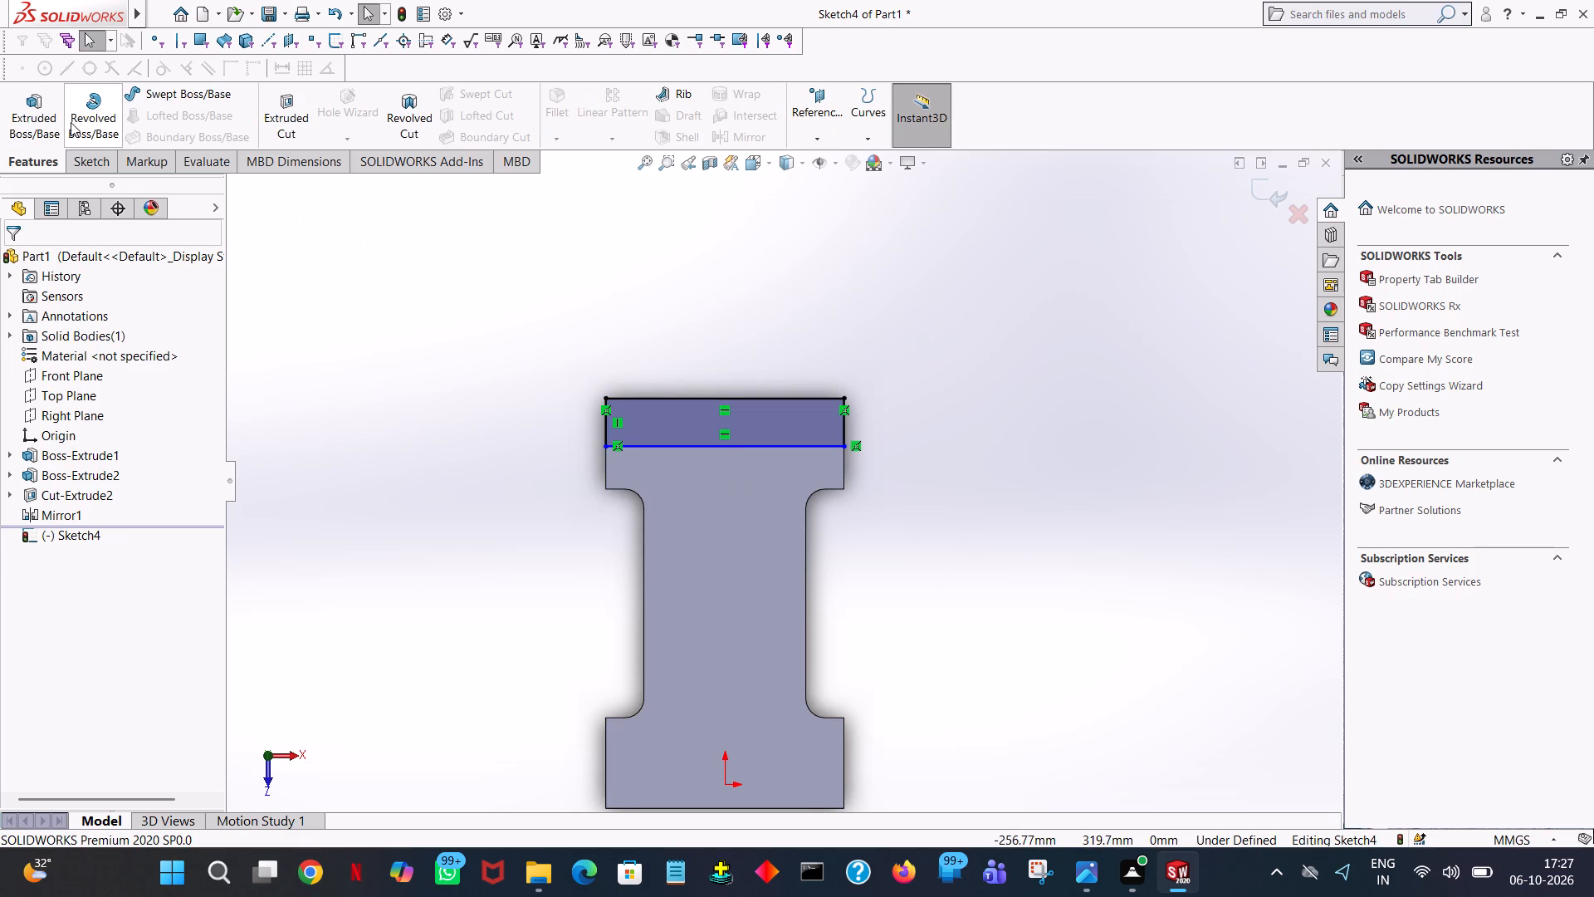
left_click(37, 124)
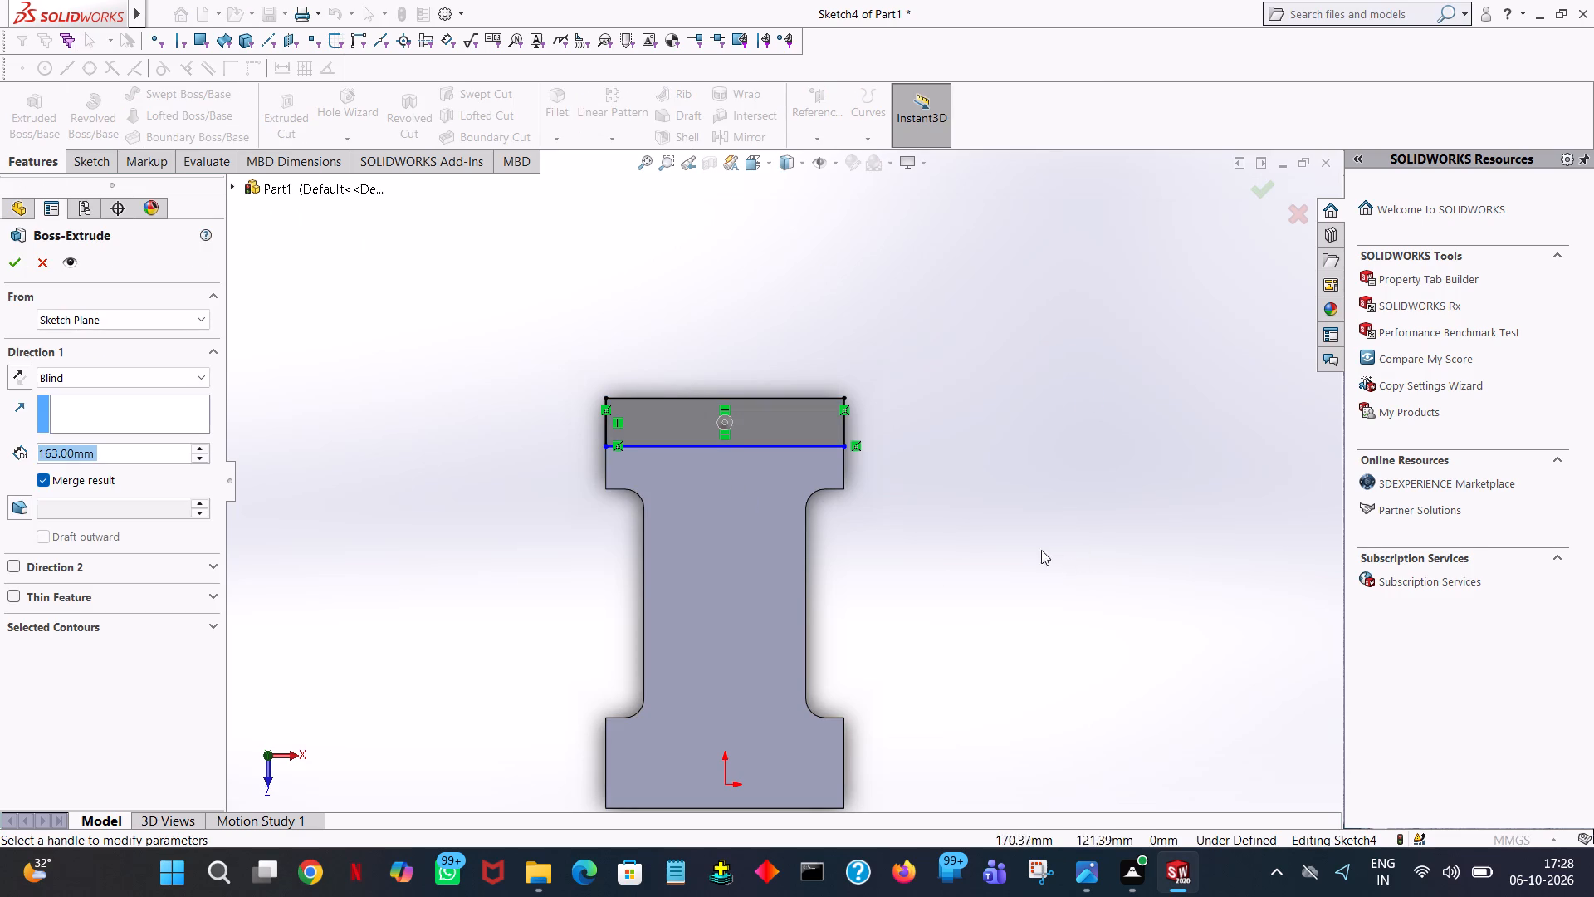
middle_click_drag(1034, 539, 1062, 365)
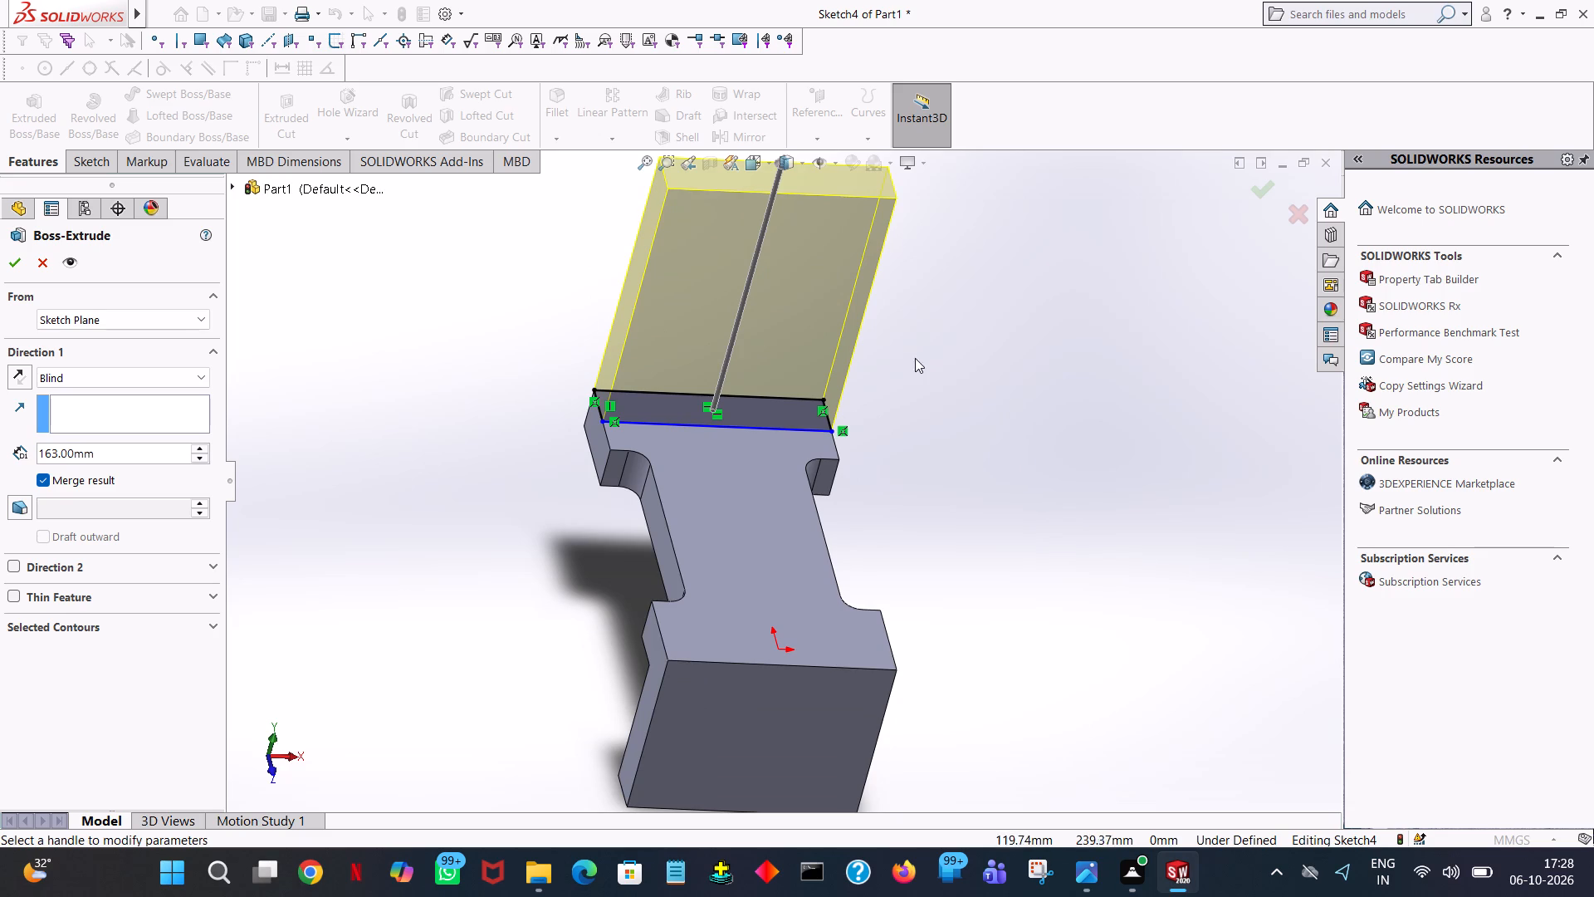
left_click(146, 453)
left_click_drag(125, 448, 0, 457)
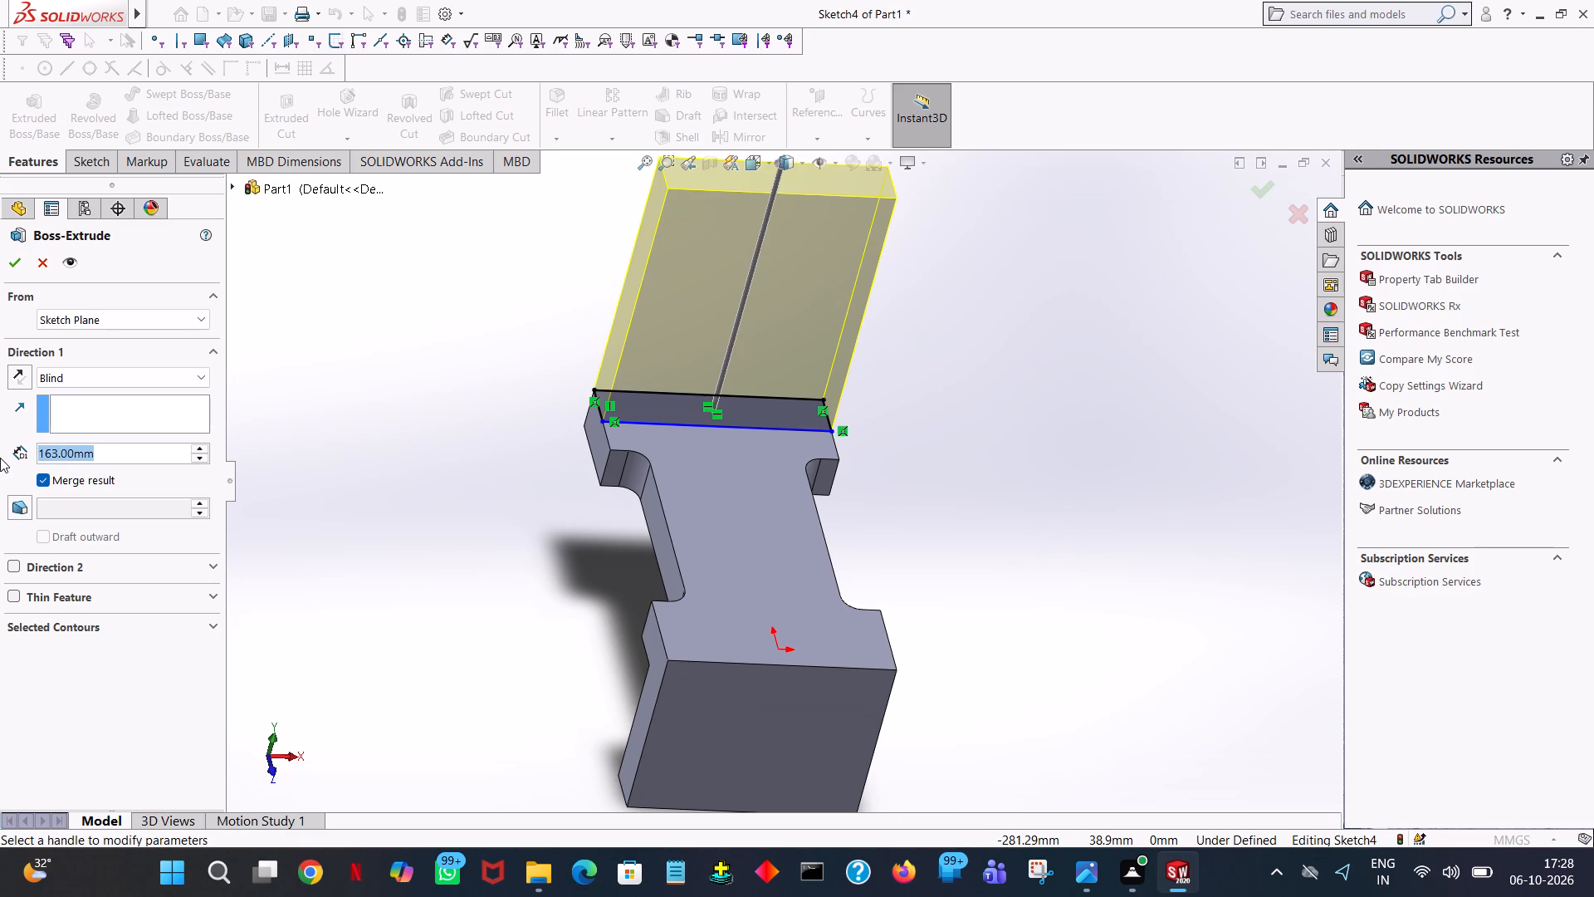
type("102")
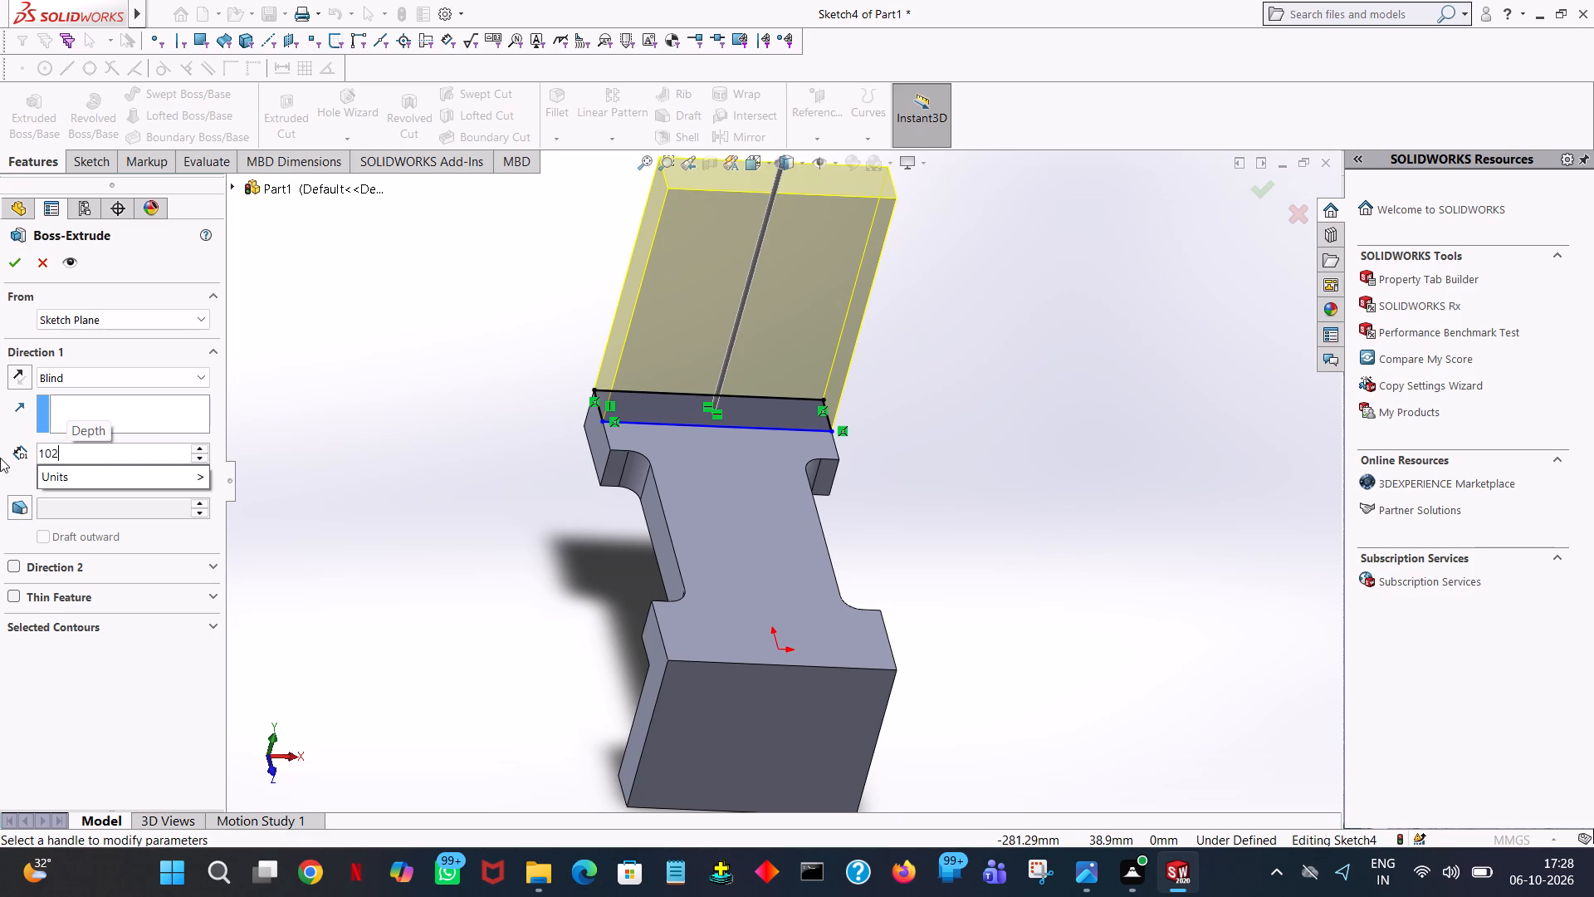
type(".50")
key("Return")
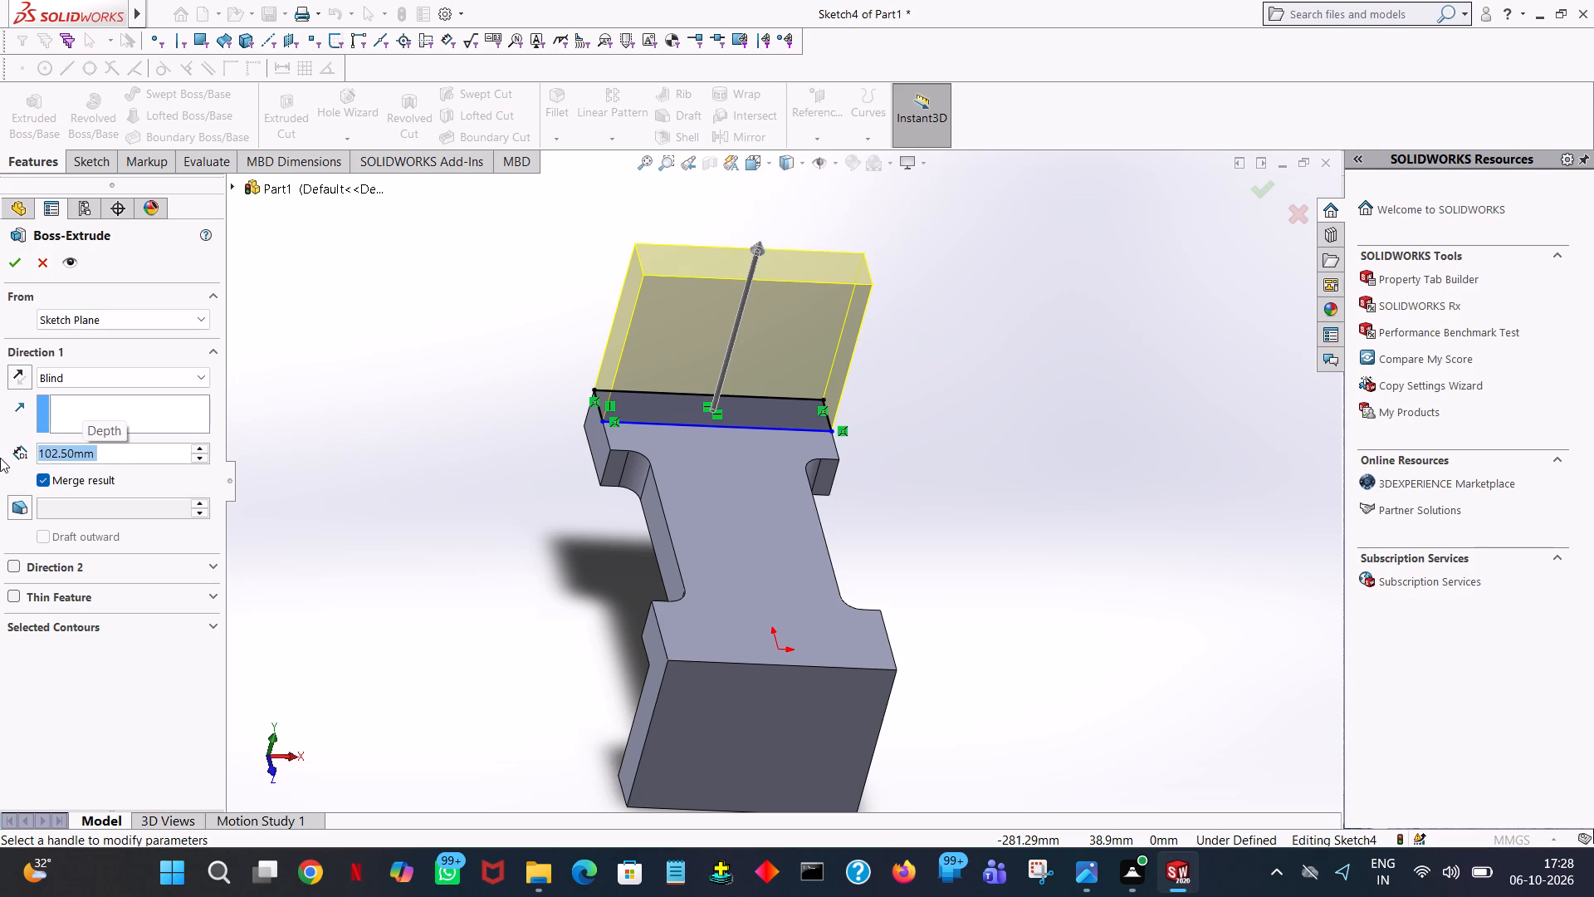
left_click(16, 264)
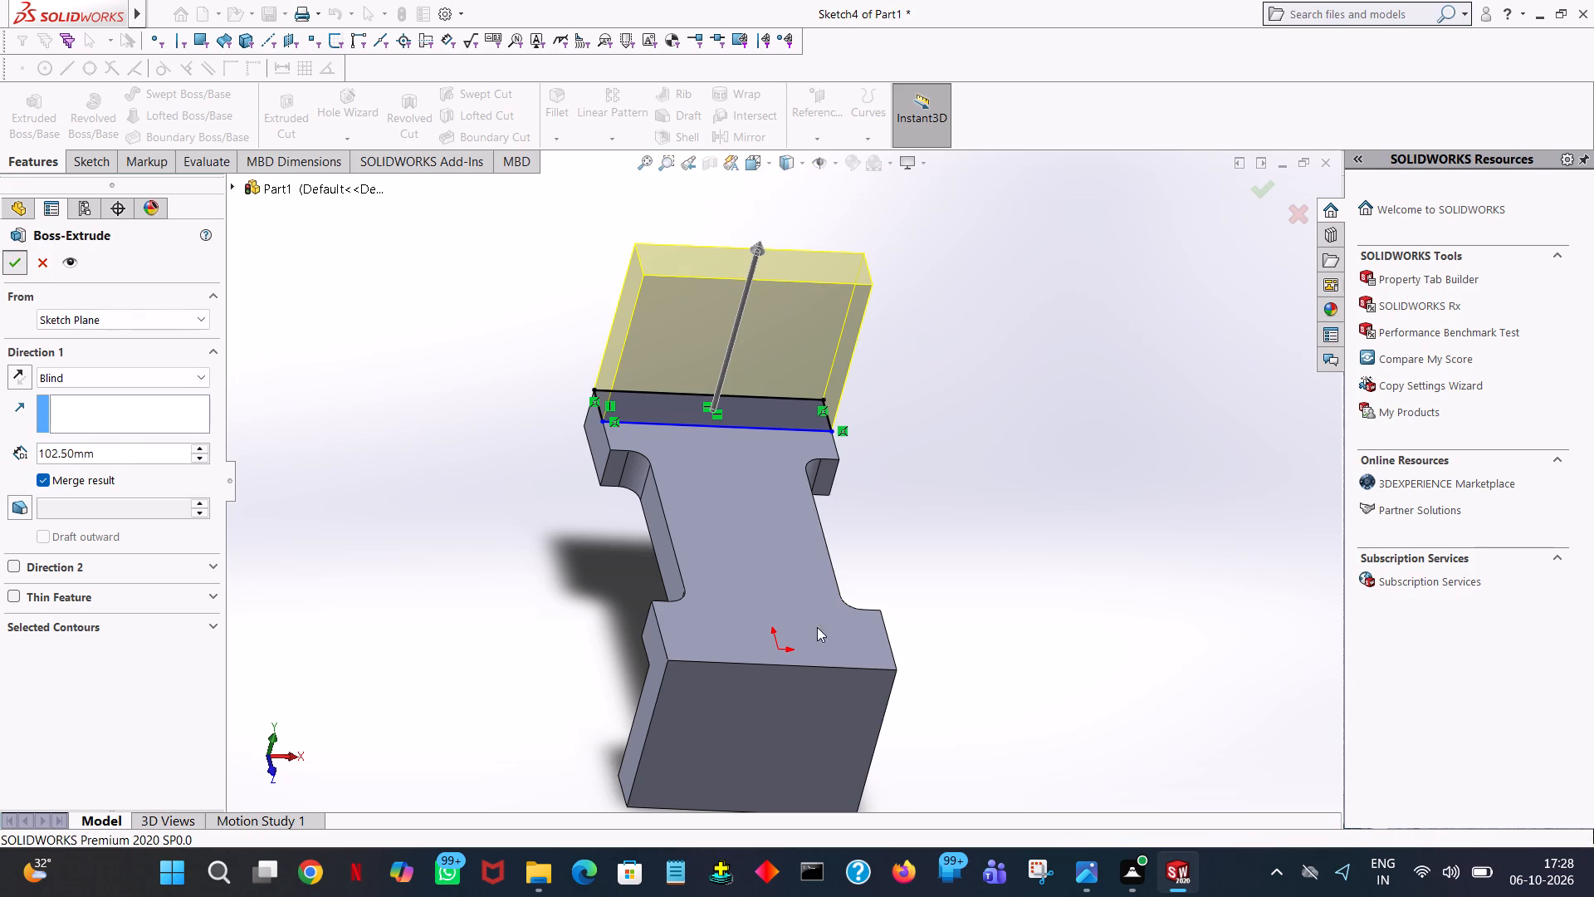
left_click(956, 562)
middle_click_drag(991, 726, 861, 555)
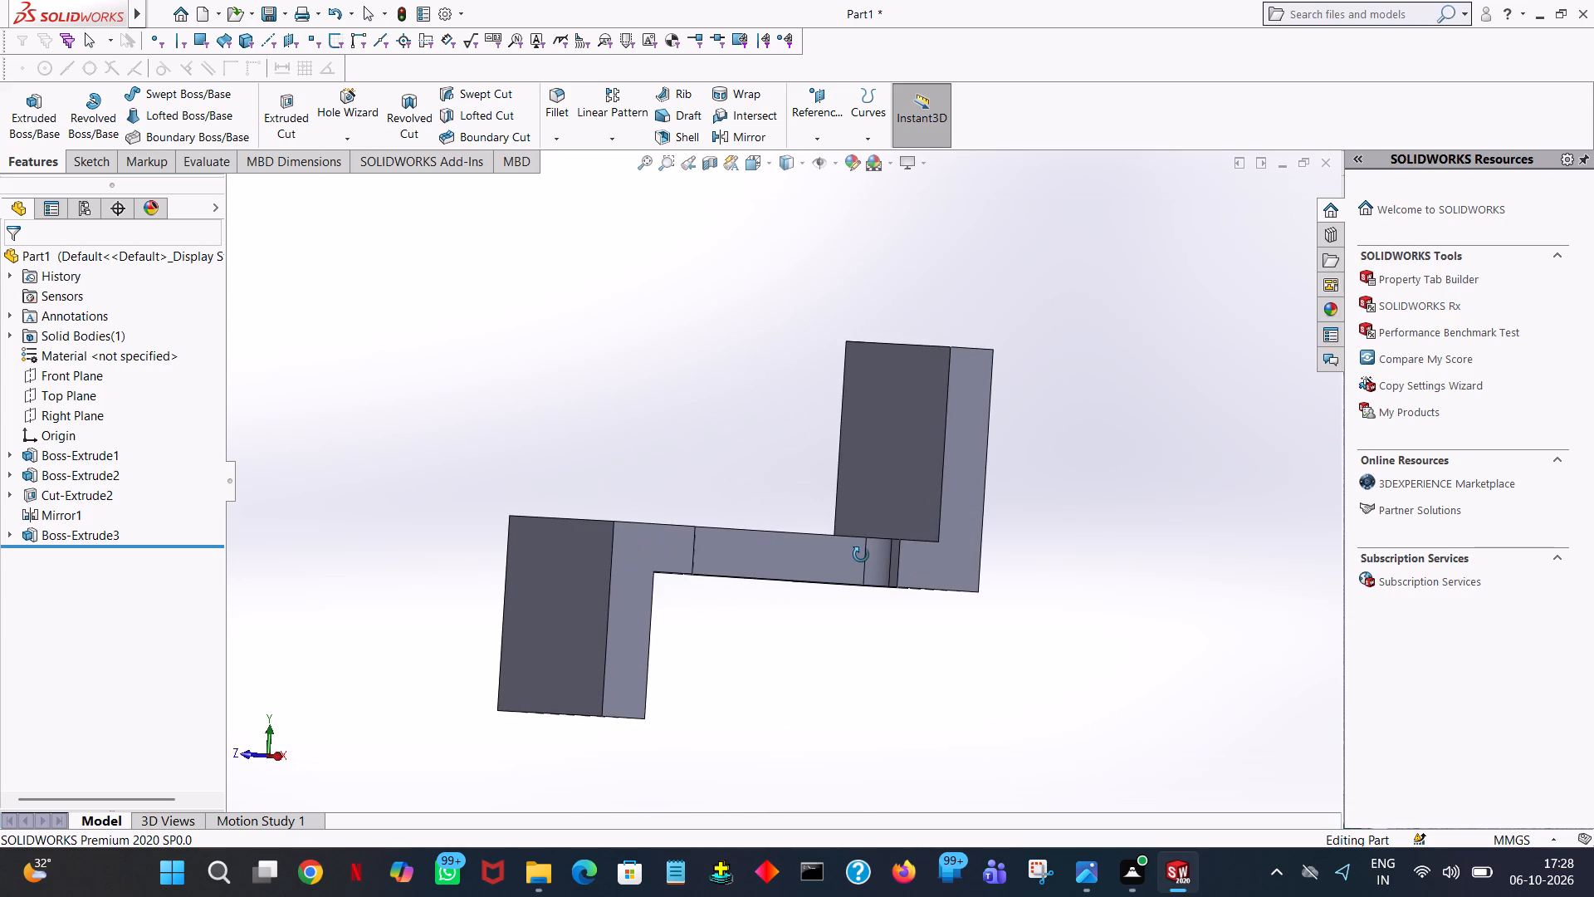
middle_click_drag(861, 555, 895, 567)
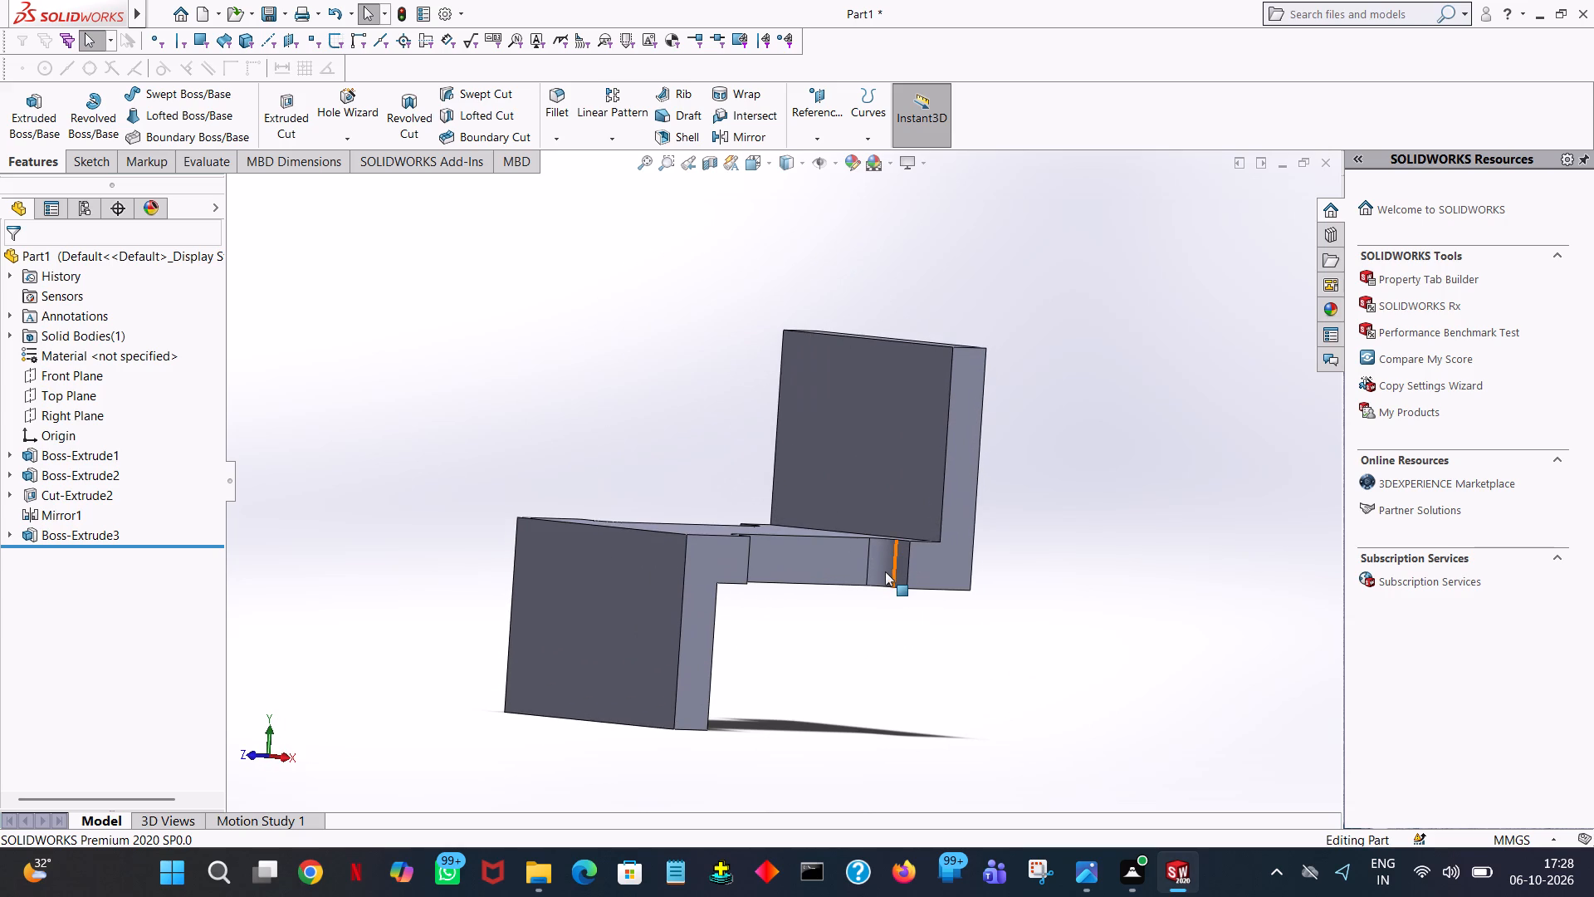
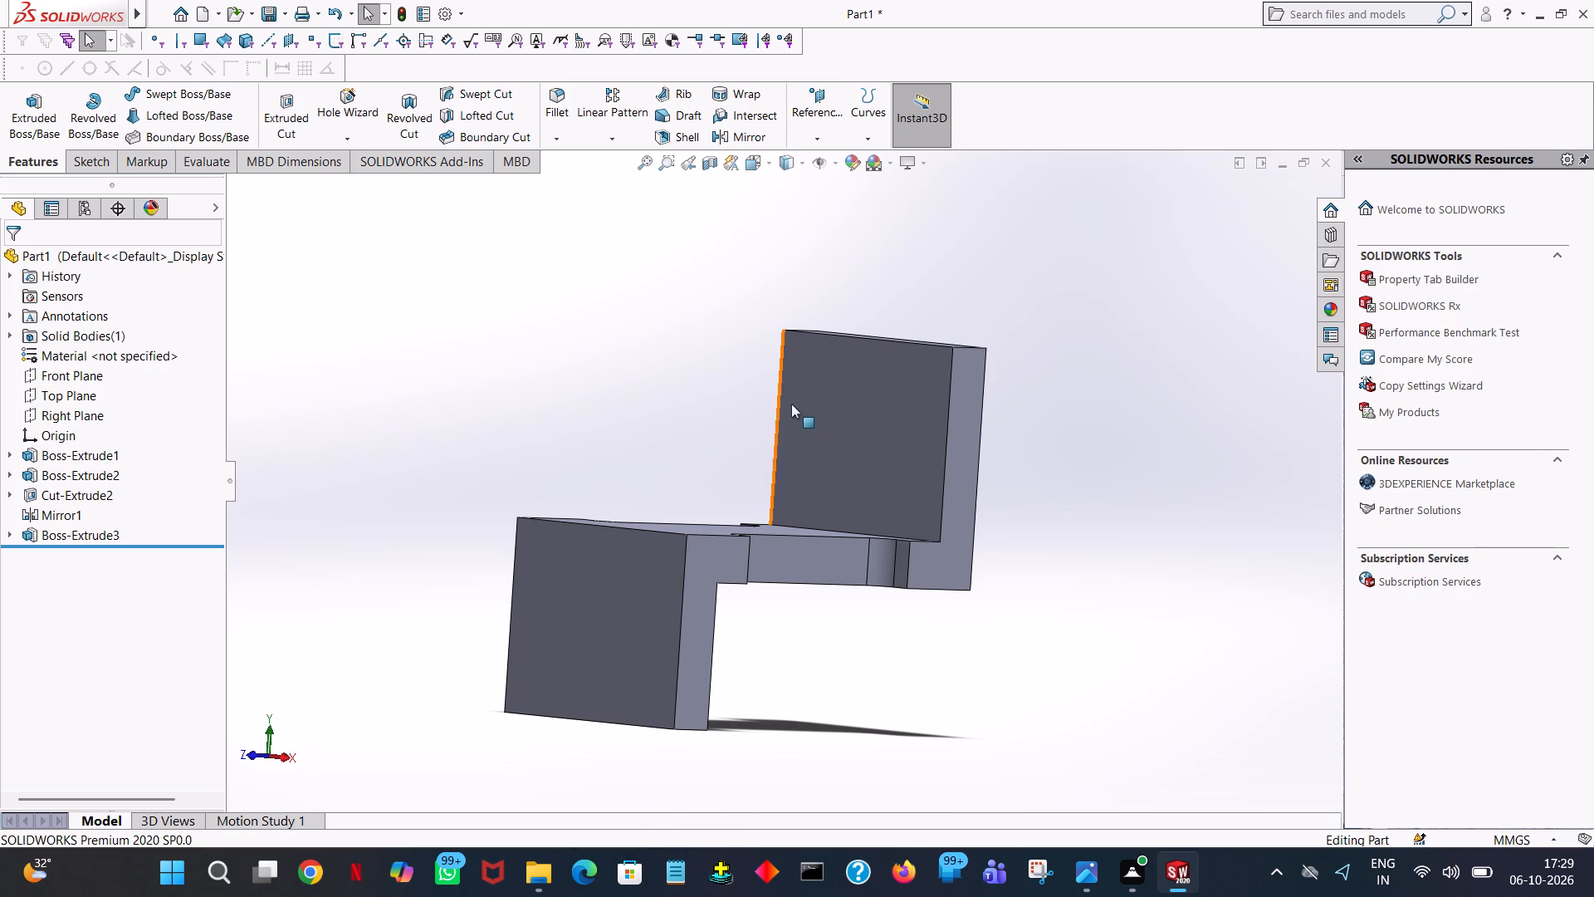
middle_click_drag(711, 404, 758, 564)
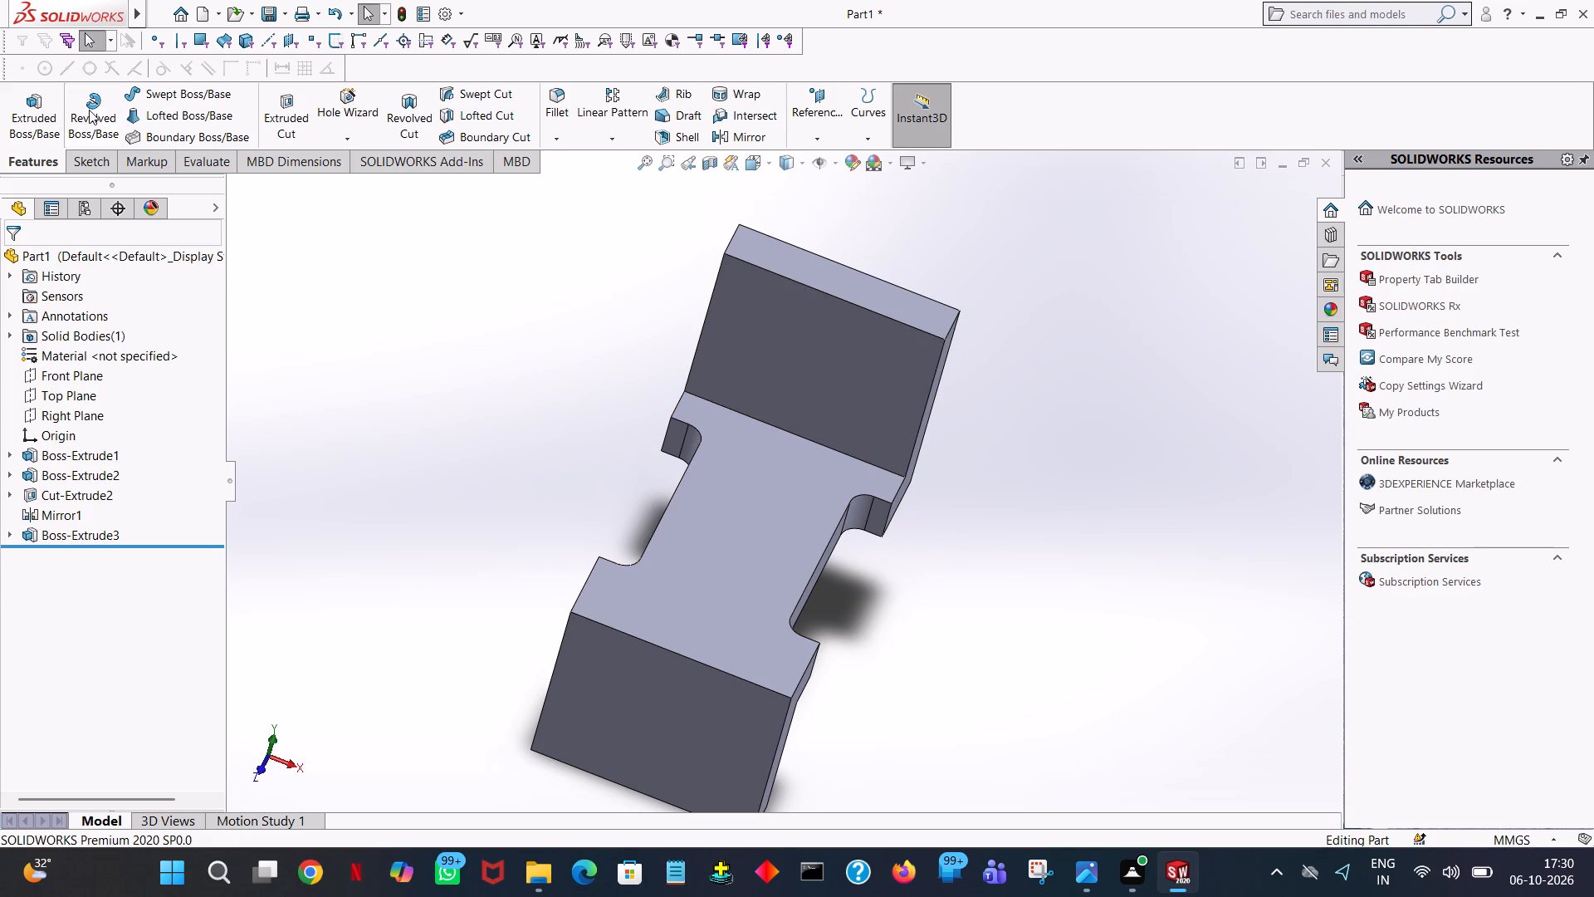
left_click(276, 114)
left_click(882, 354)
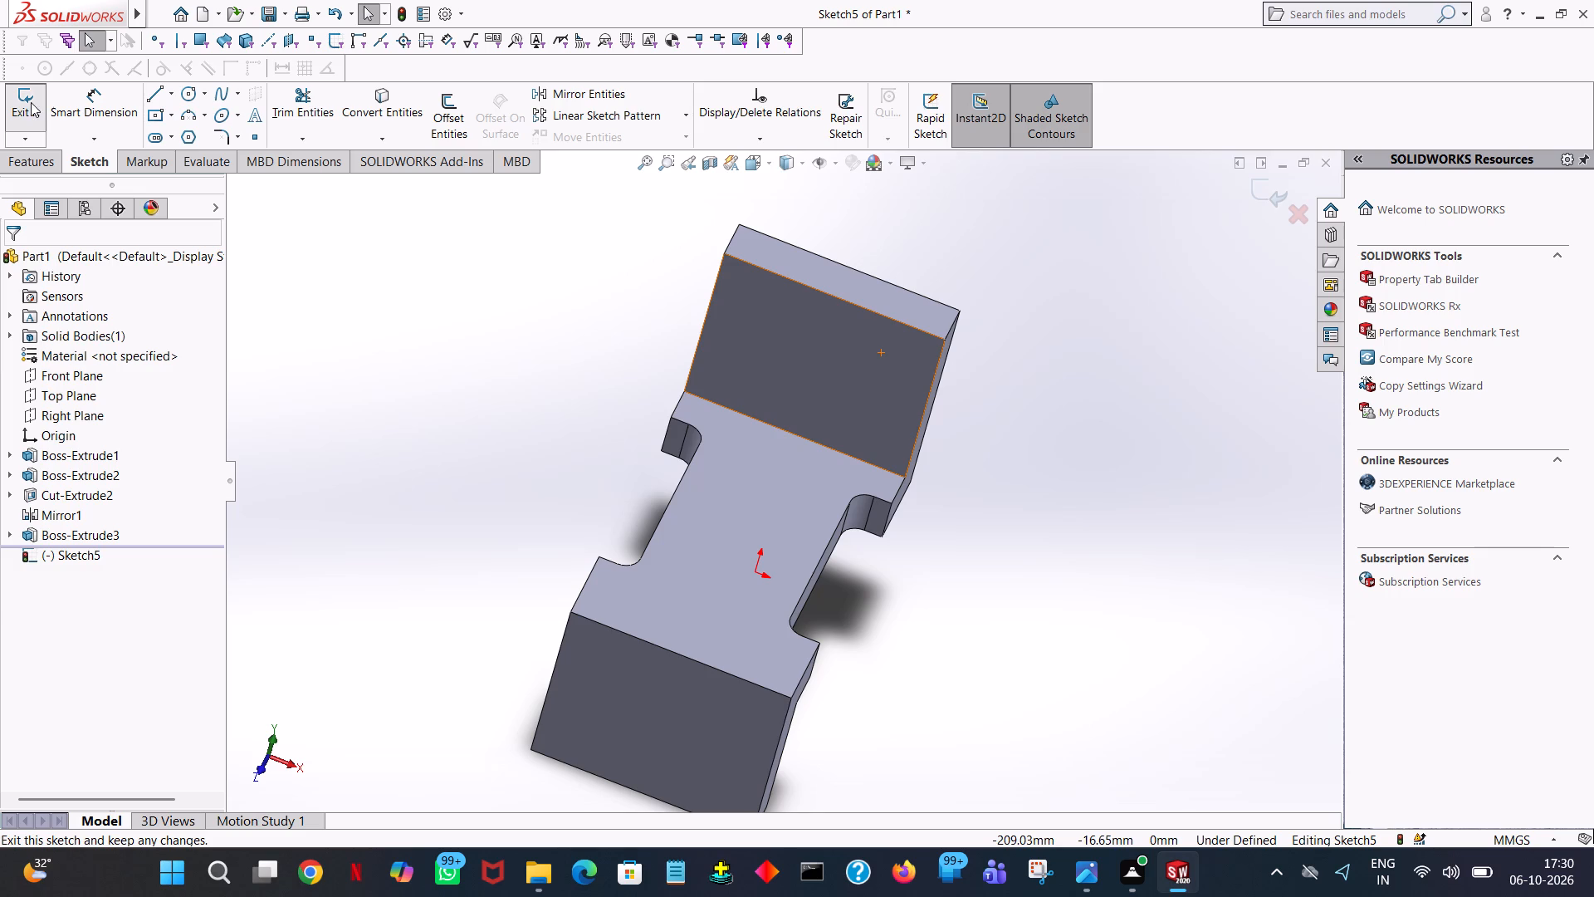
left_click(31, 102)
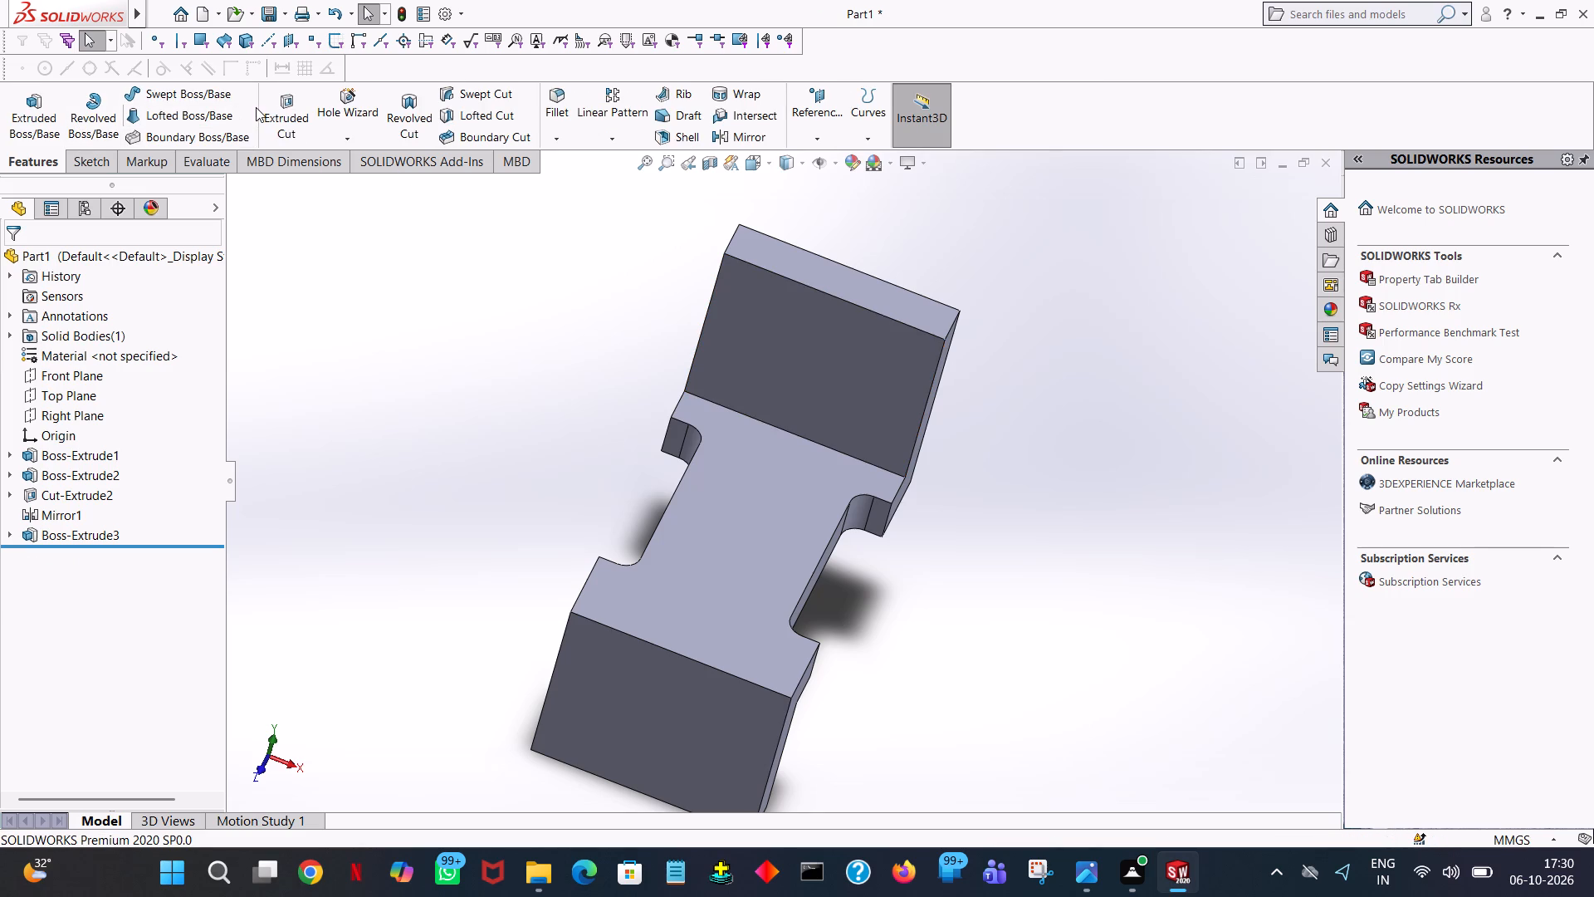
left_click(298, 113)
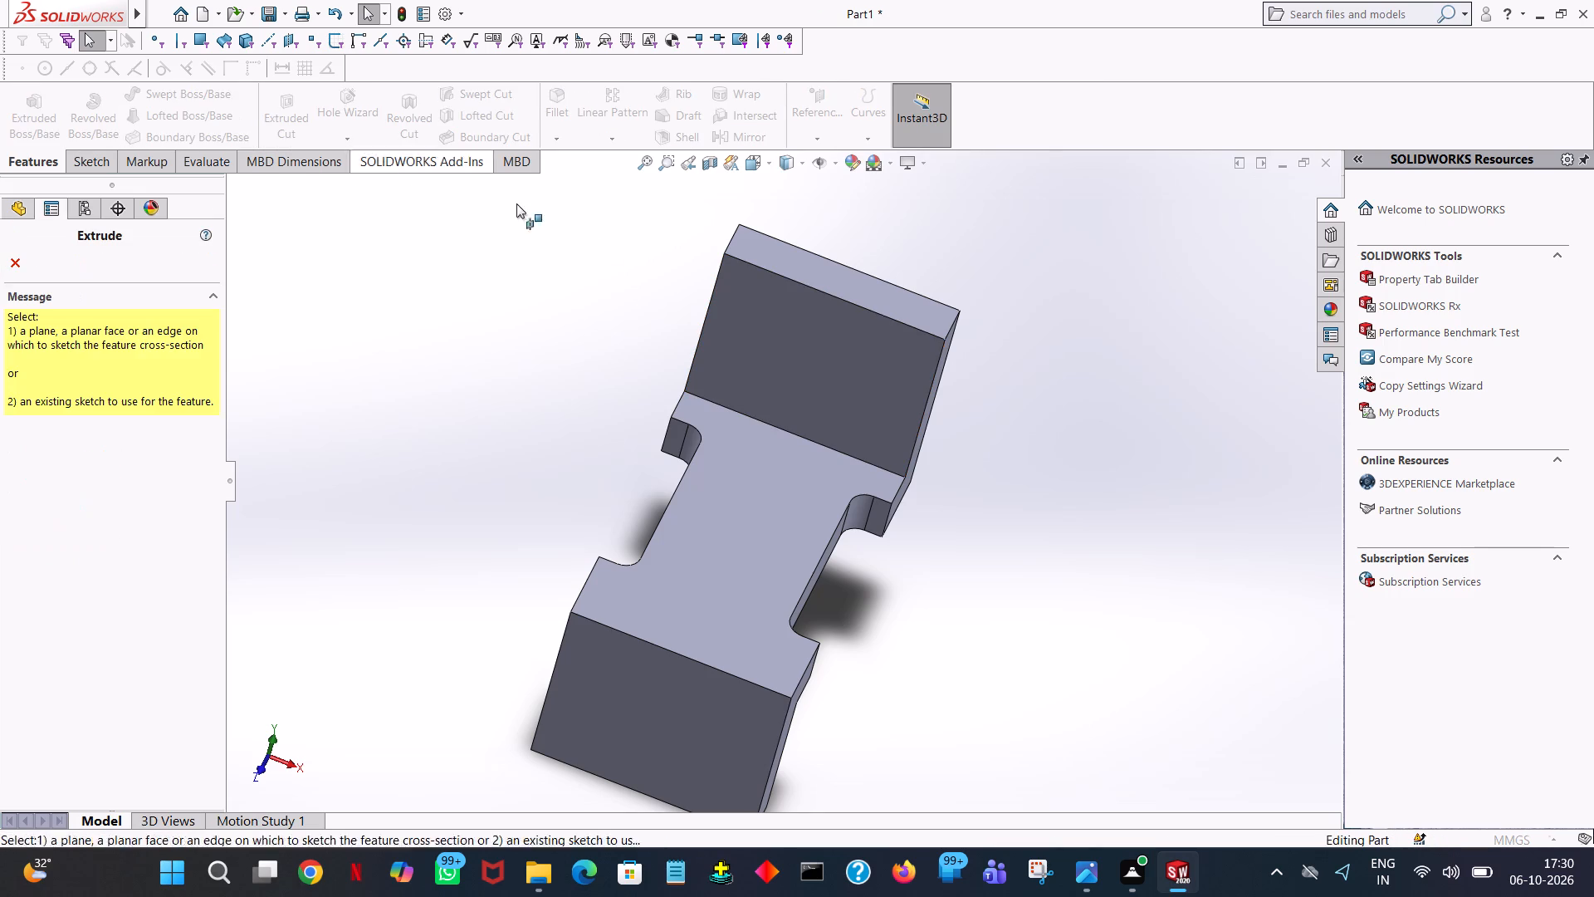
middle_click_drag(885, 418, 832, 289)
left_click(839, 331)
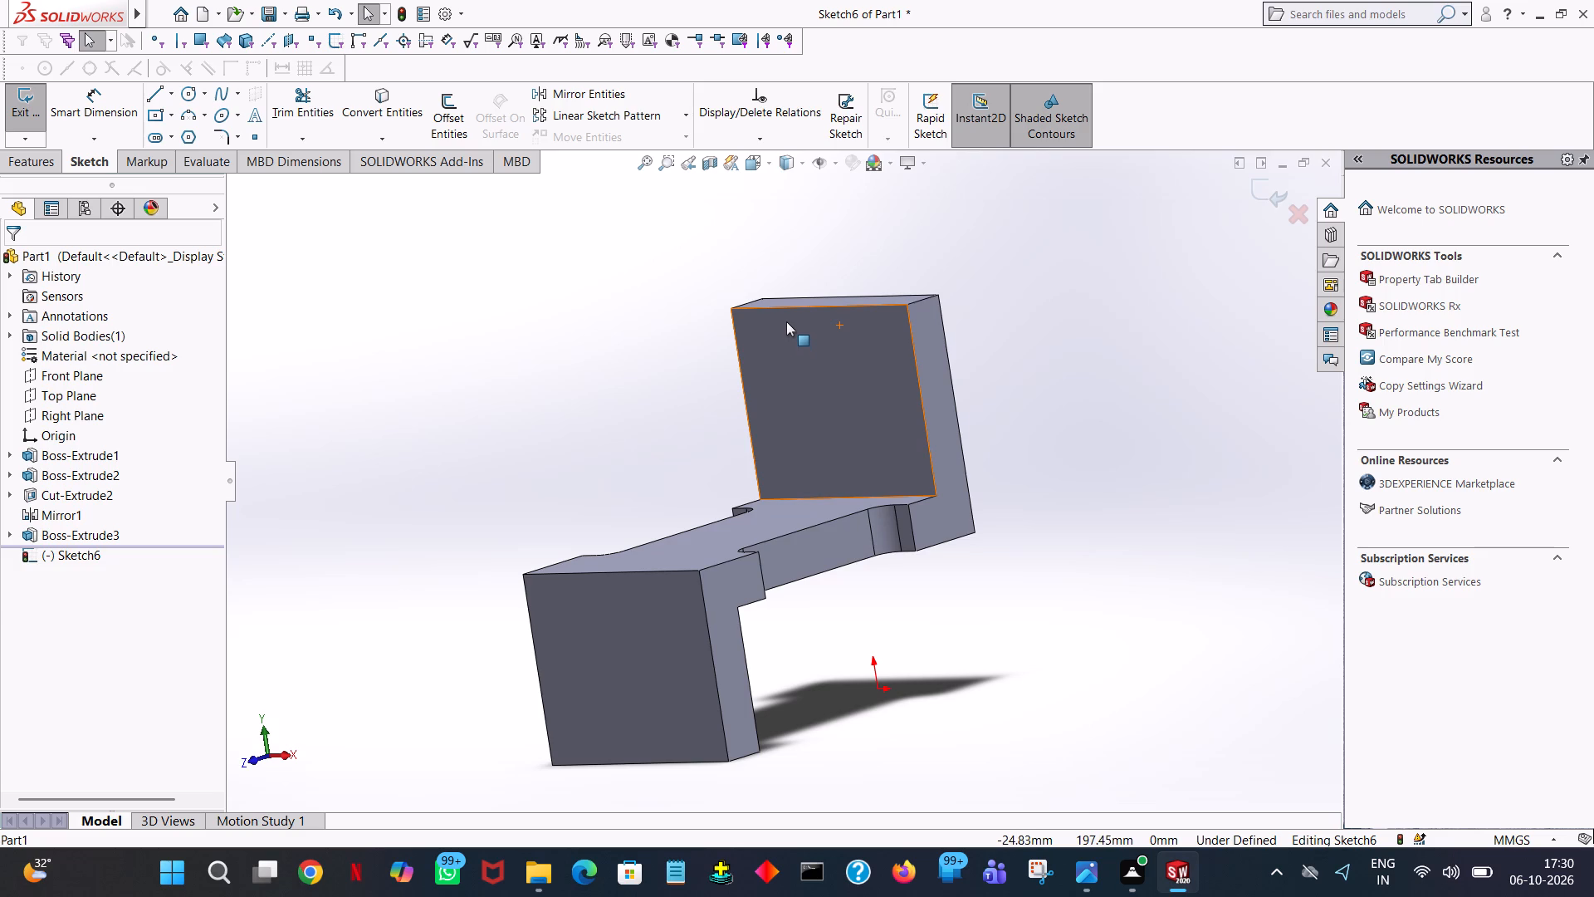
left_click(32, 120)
Start a new sketch on the Right Plane and view the Z profile square-on.
middle_click_drag(521, 404, 564, 506)
middle_click_drag(565, 514, 429, 440)
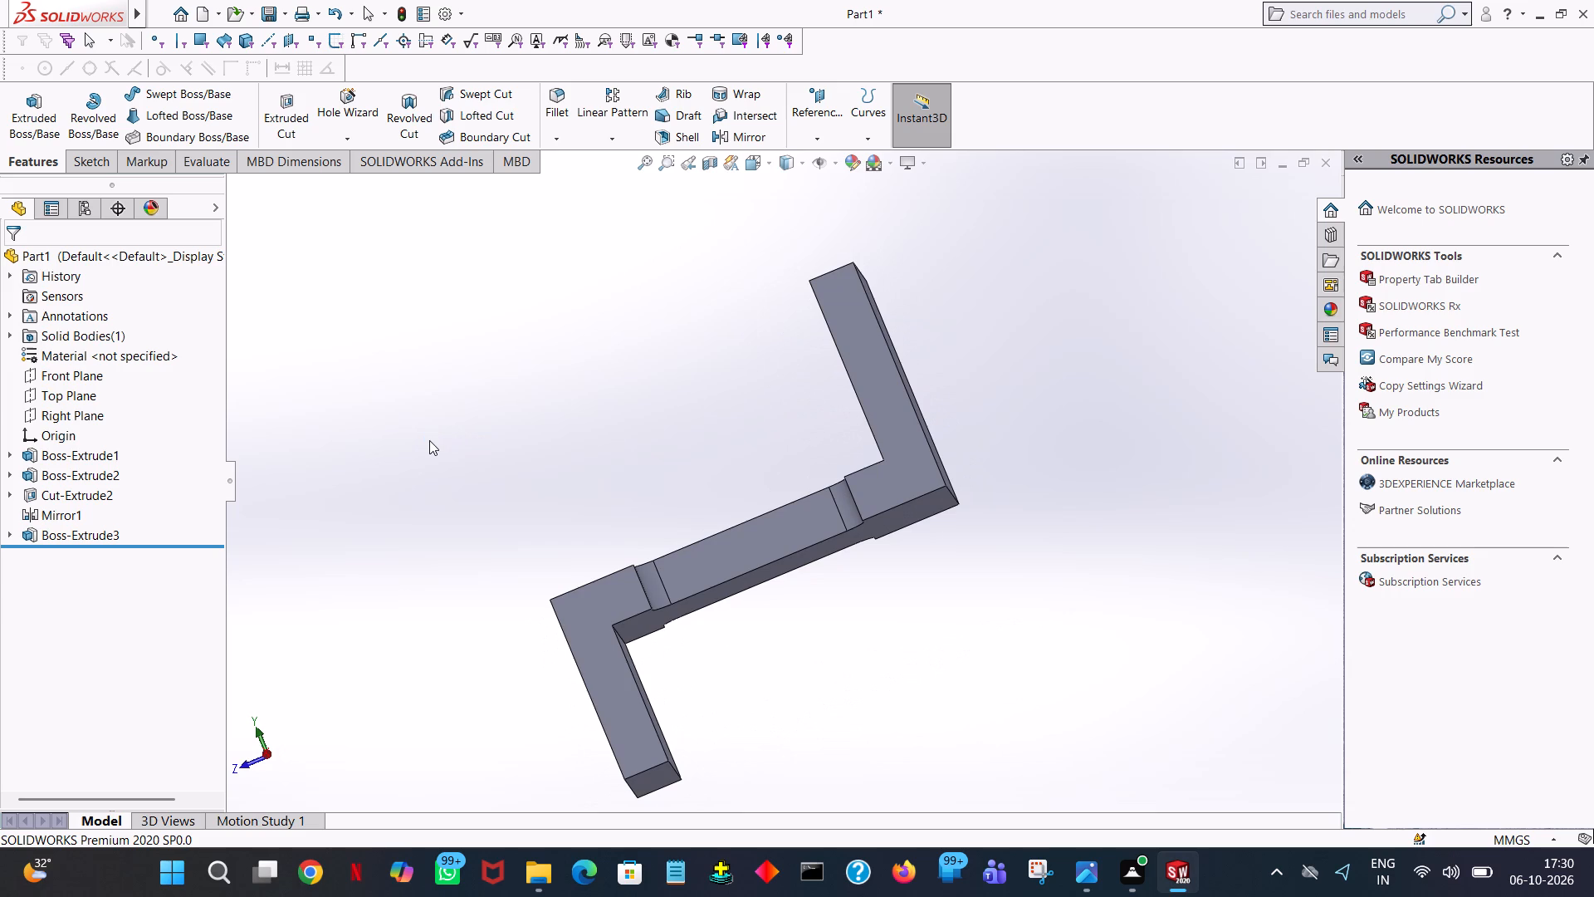
middle_click_drag(653, 512, 669, 608)
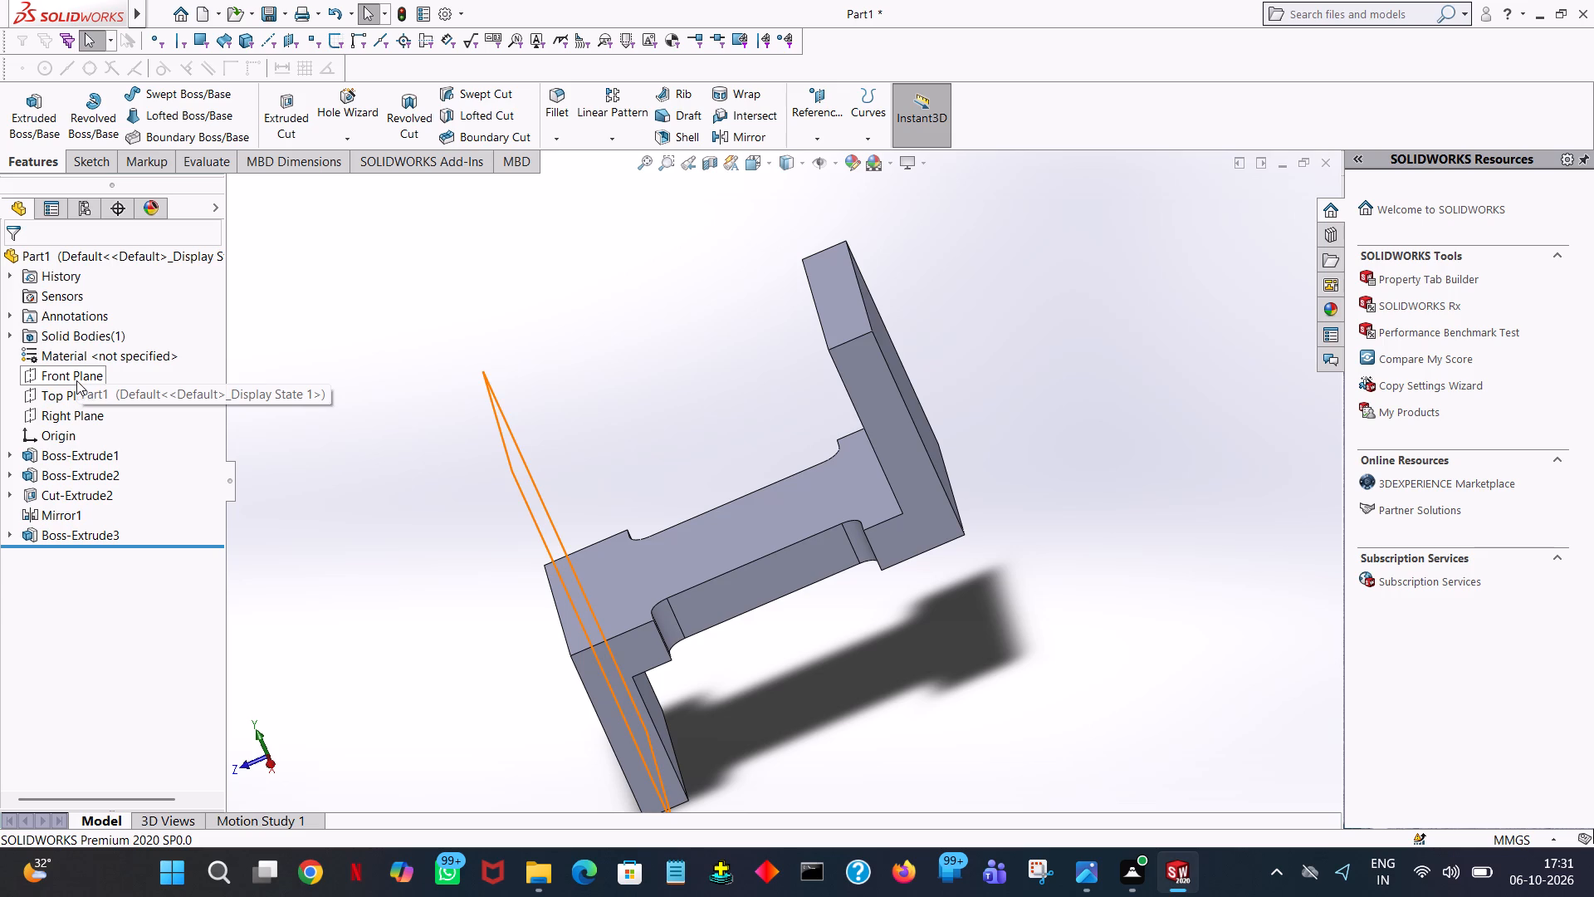
left_click(82, 409)
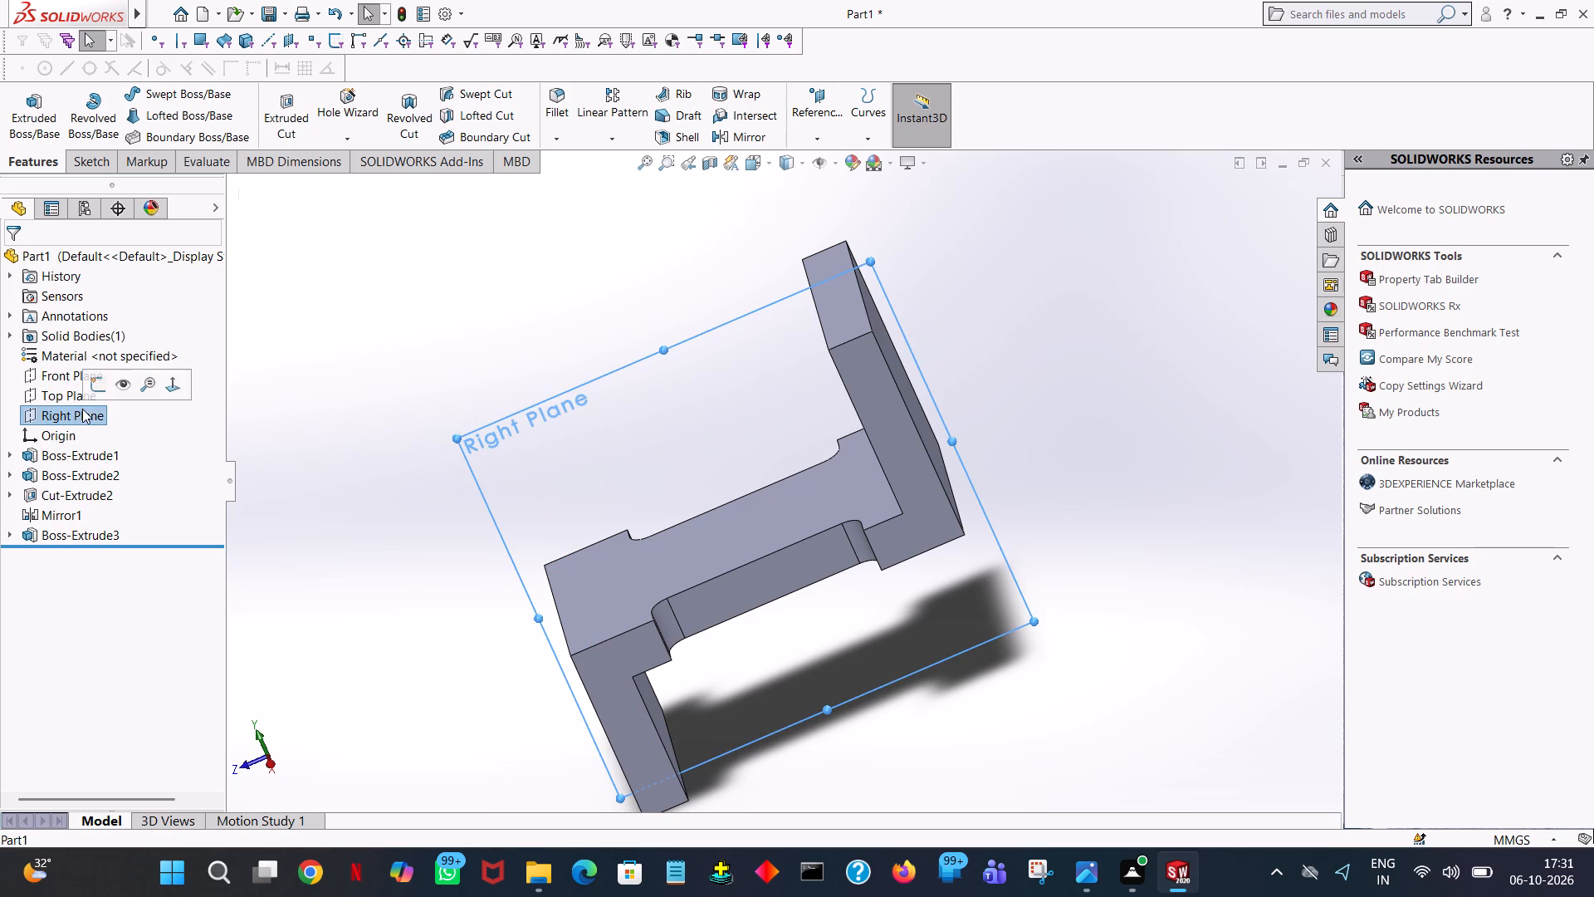
middle_click_drag(349, 392, 365, 262)
left_click(46, 412)
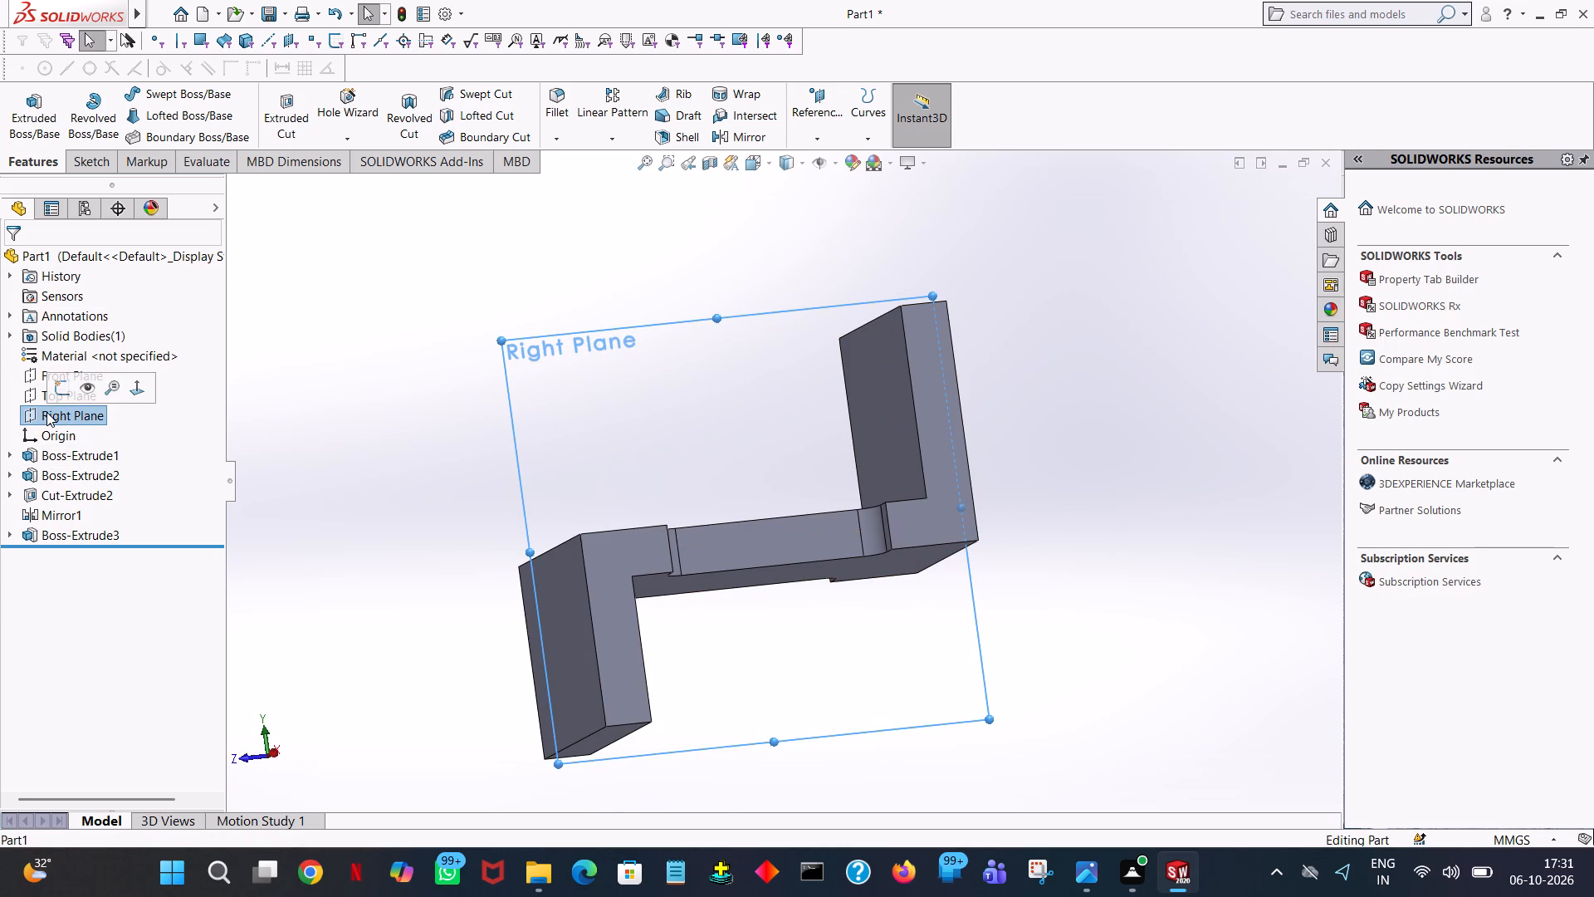
left_click(58, 390)
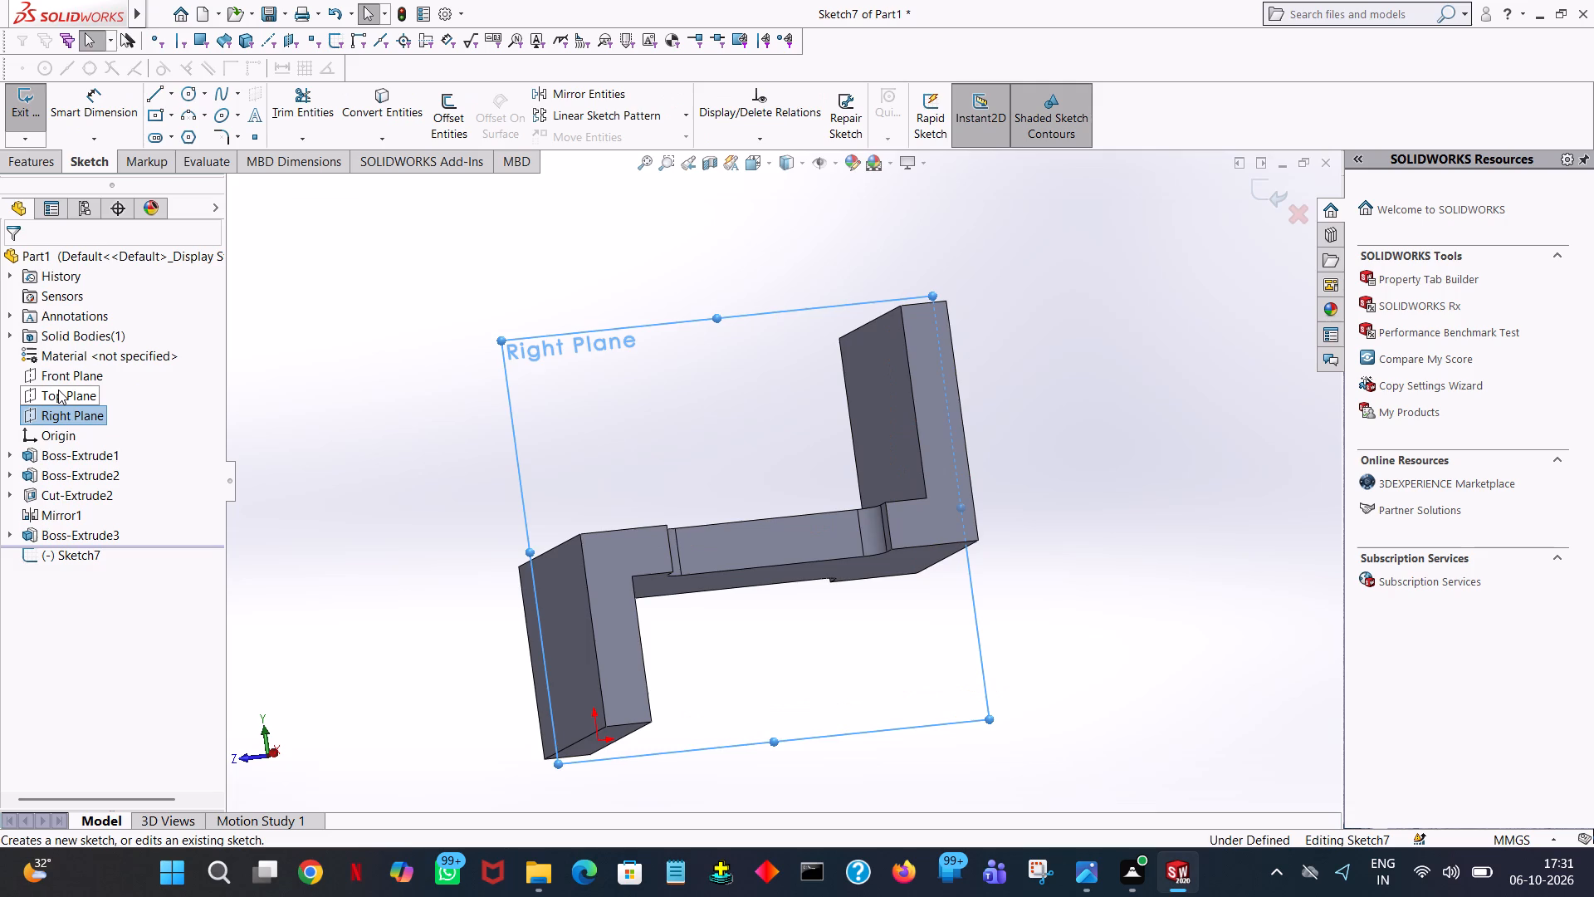
key("space")
left_click(202, 122)
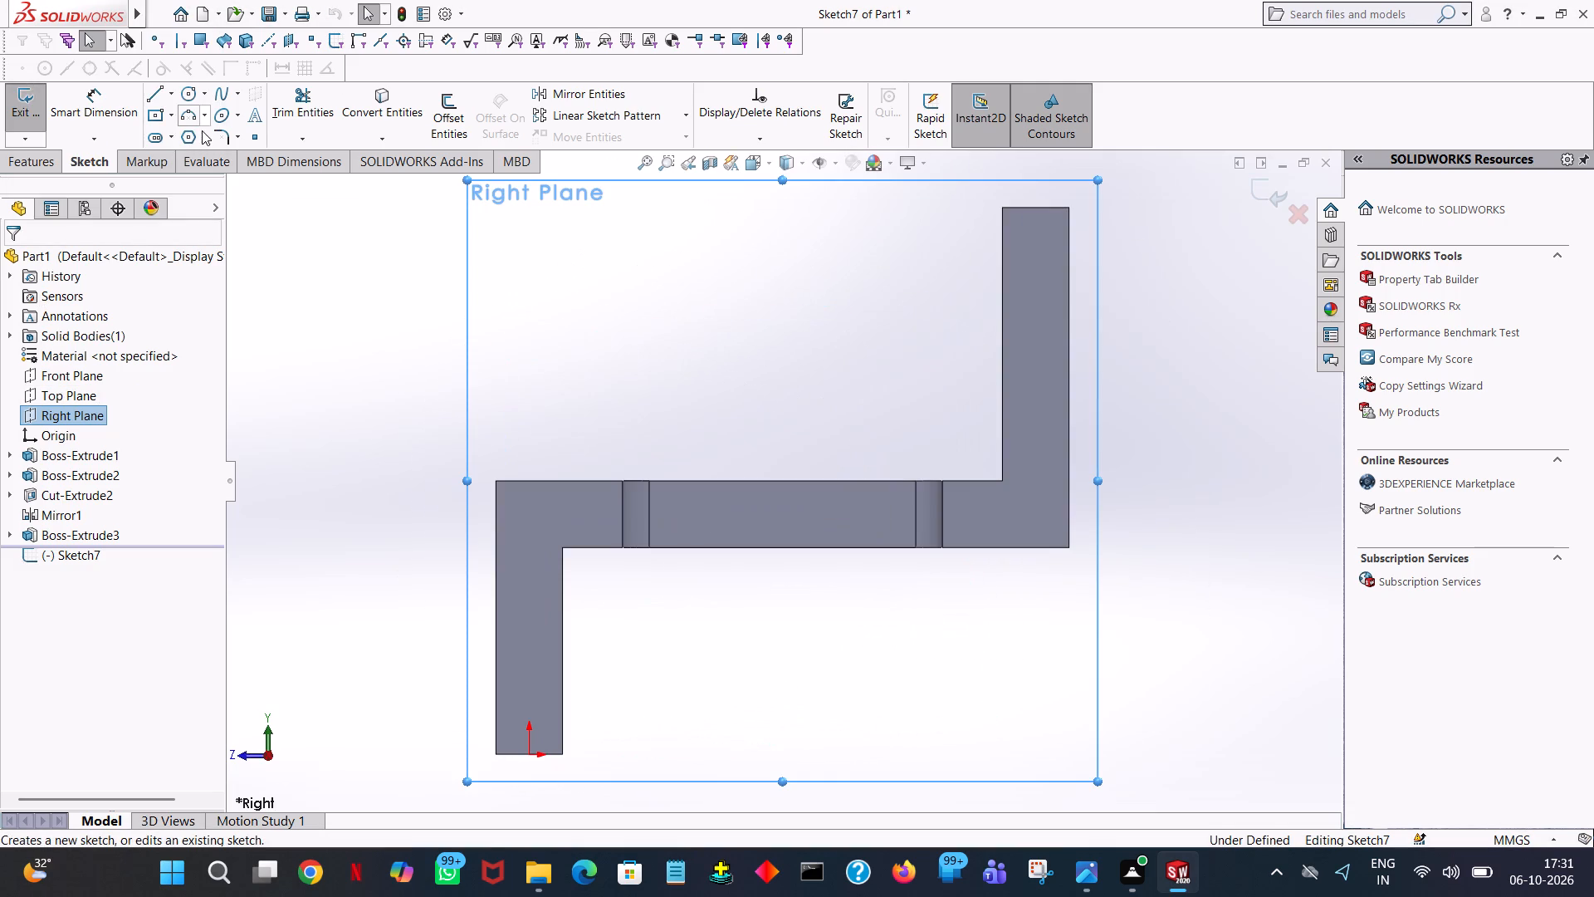
Sketch an 85 mm line at 45° rising over the middle plate from its upper corner above the downward flange.
left_click(149, 98)
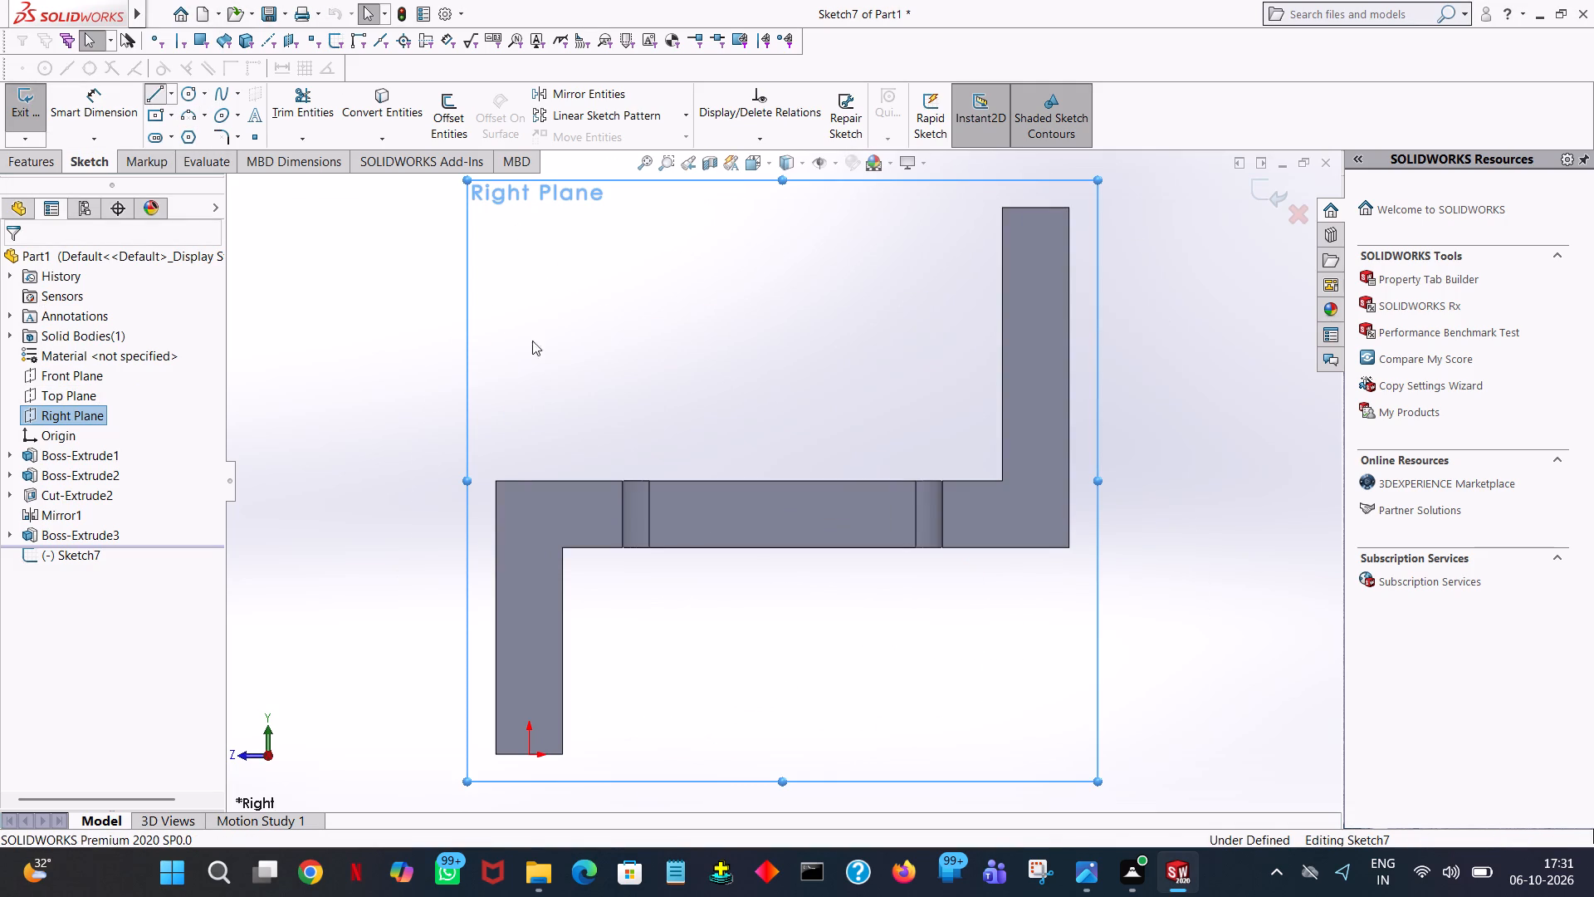
left_click(497, 479)
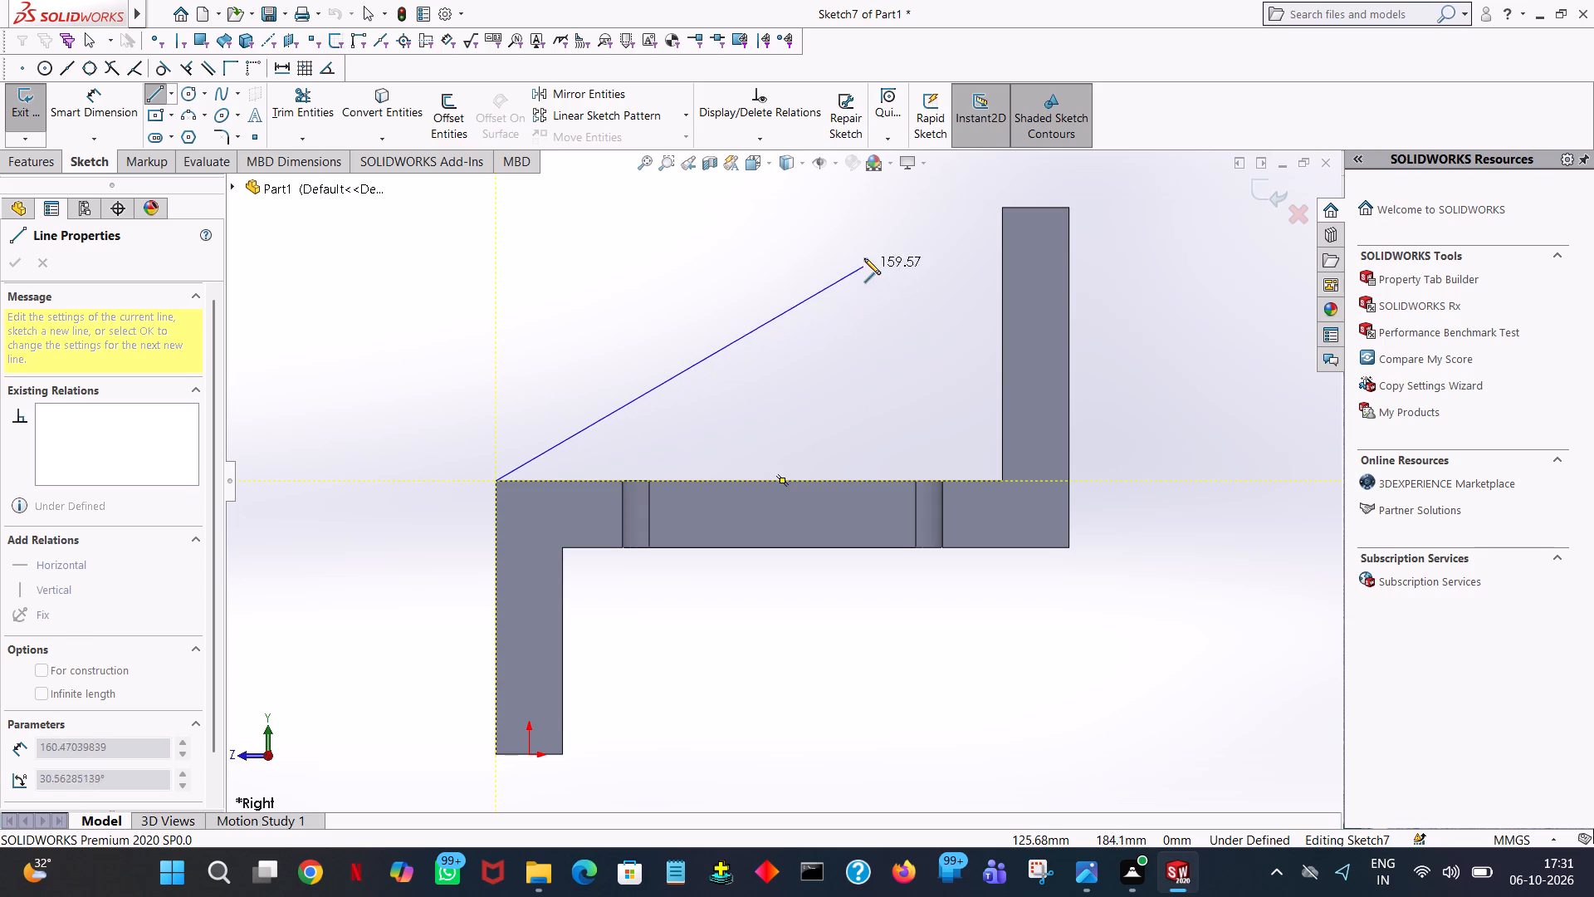
left_click(839, 186)
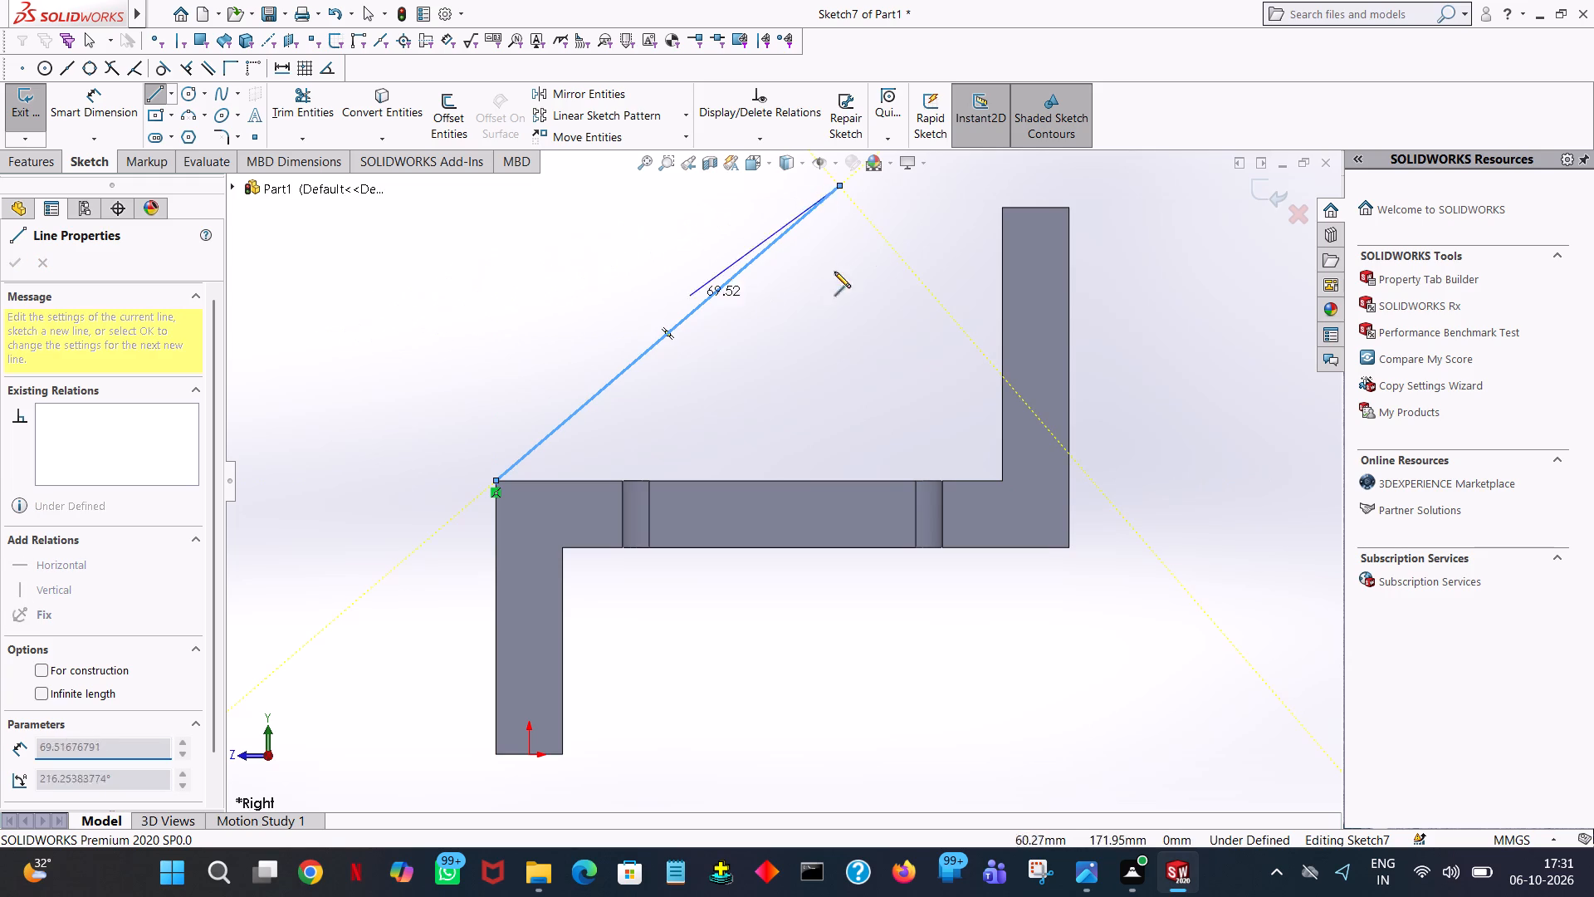
right_click(886, 252)
left_click(917, 276)
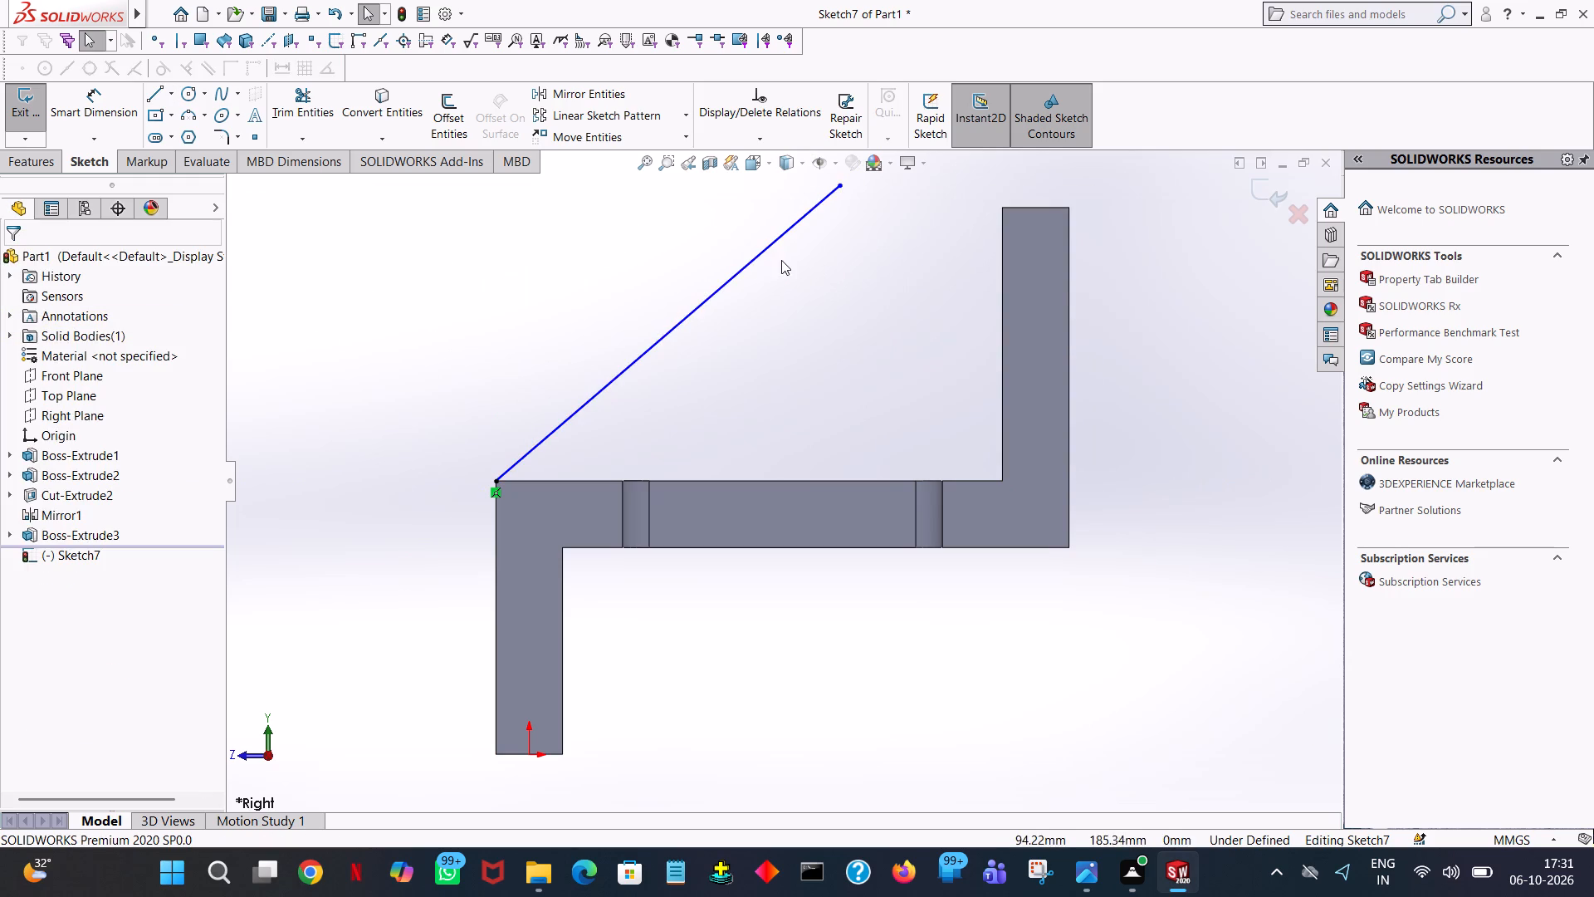
left_click(764, 260)
left_click(763, 253)
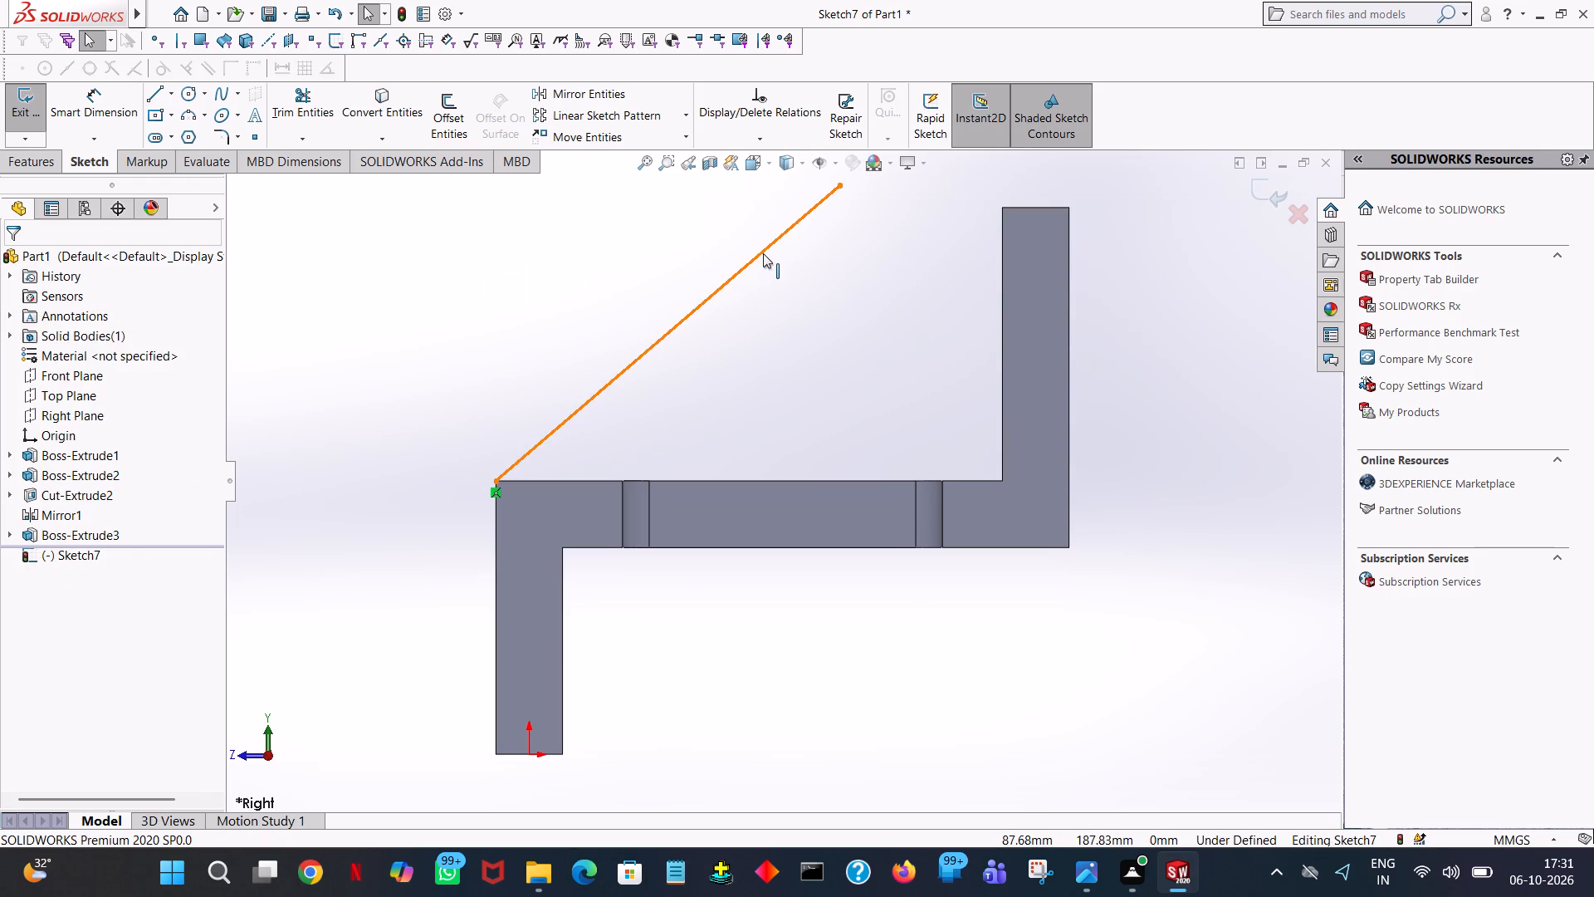
type("85")
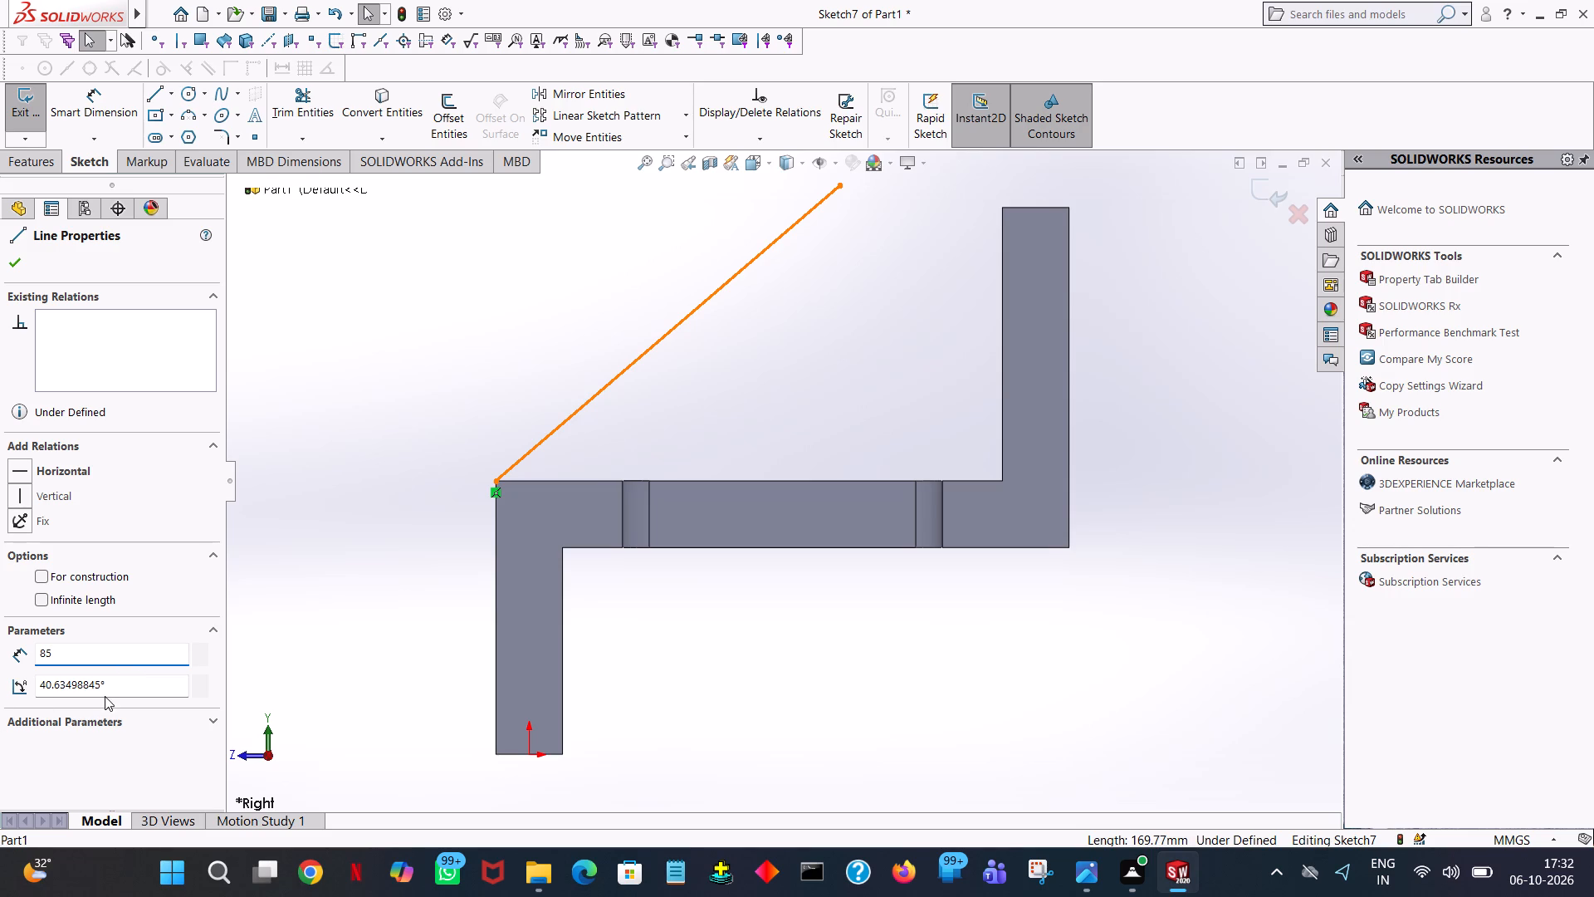
double_click(116, 685)
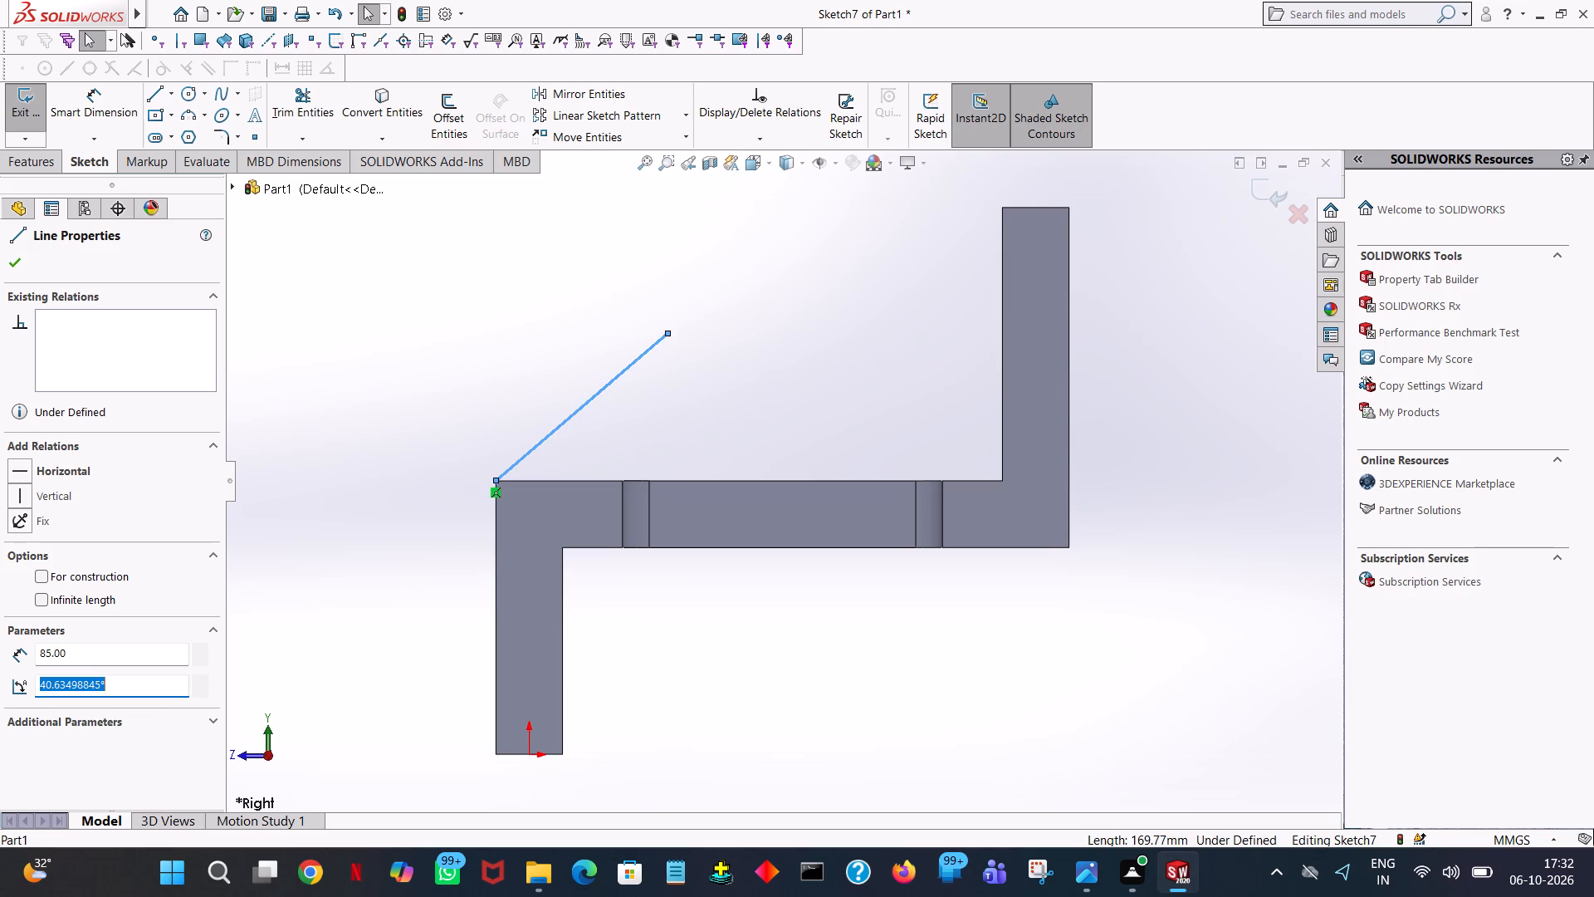
type("45")
key("Return")
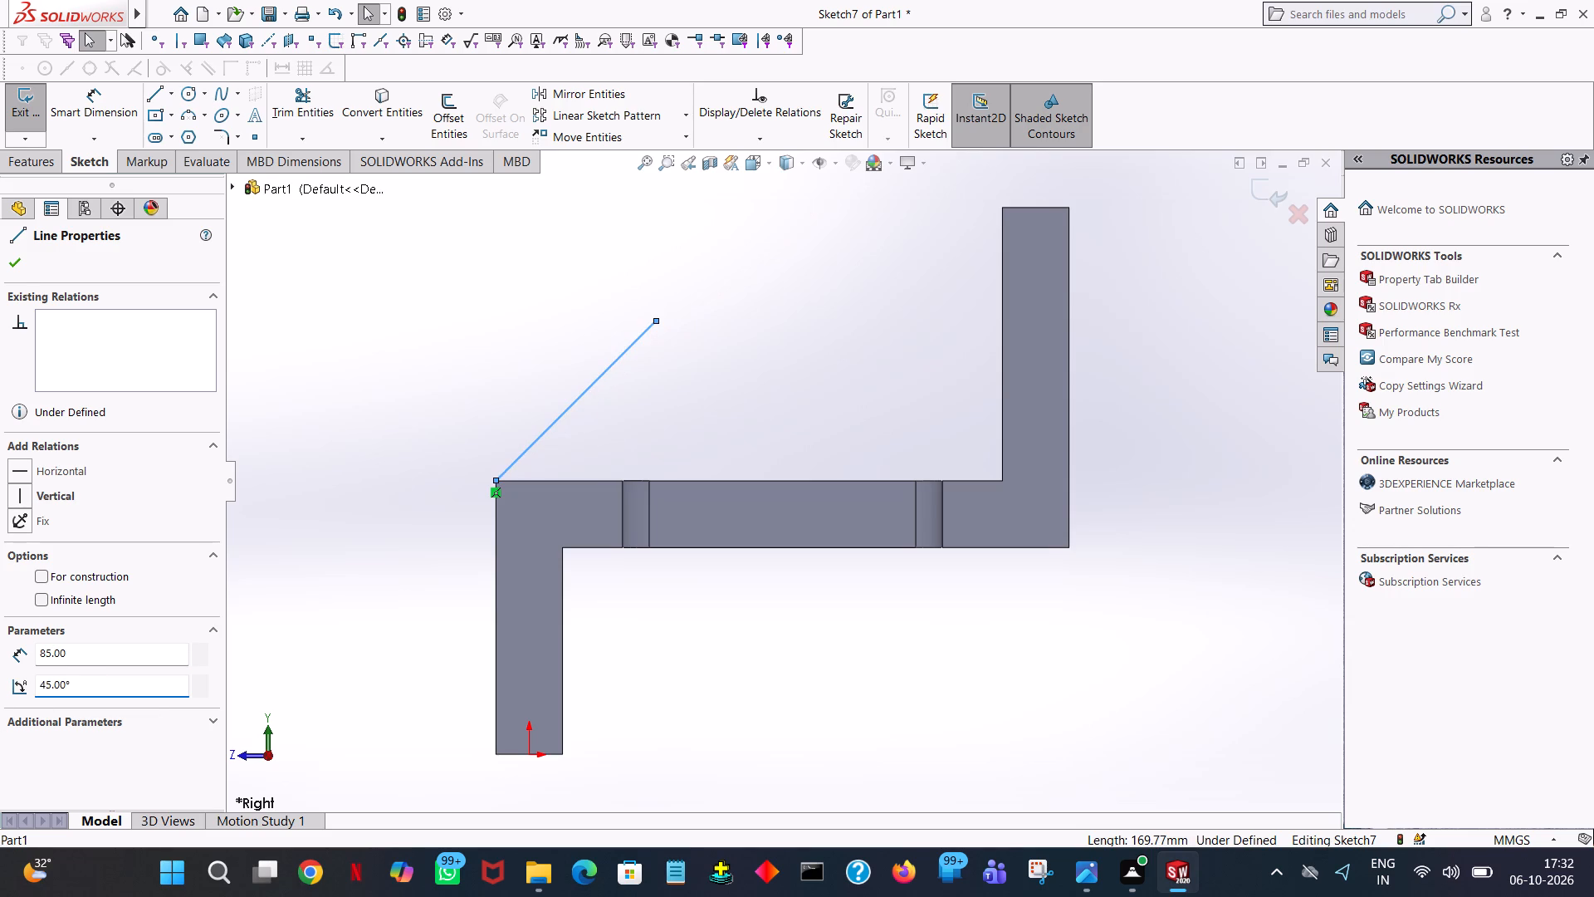
left_click(17, 271)
left_click(291, 257)
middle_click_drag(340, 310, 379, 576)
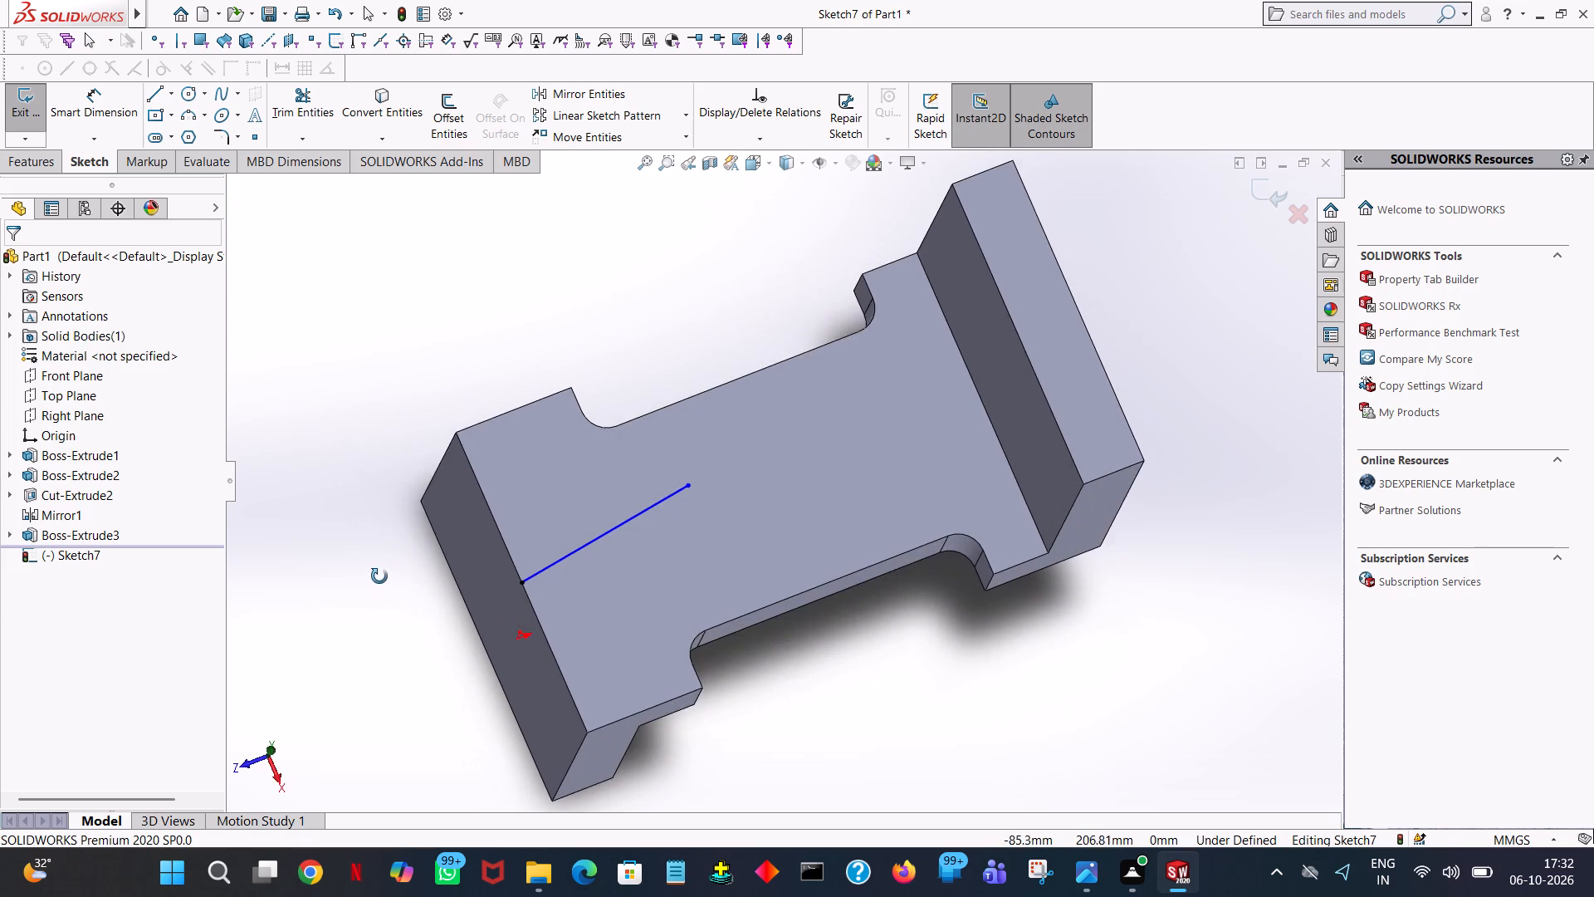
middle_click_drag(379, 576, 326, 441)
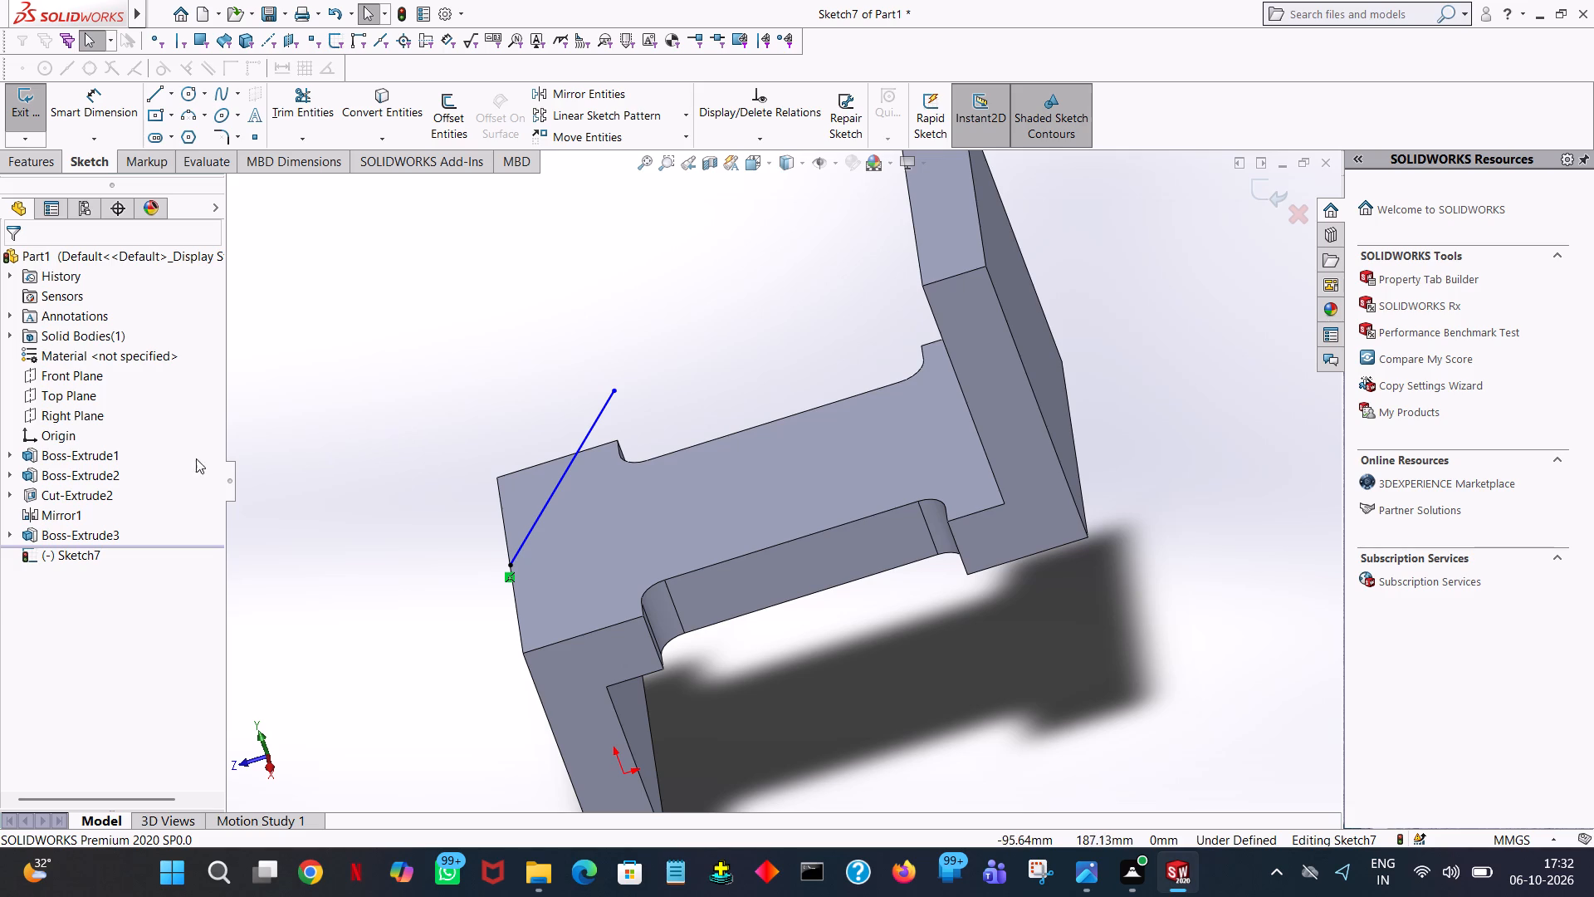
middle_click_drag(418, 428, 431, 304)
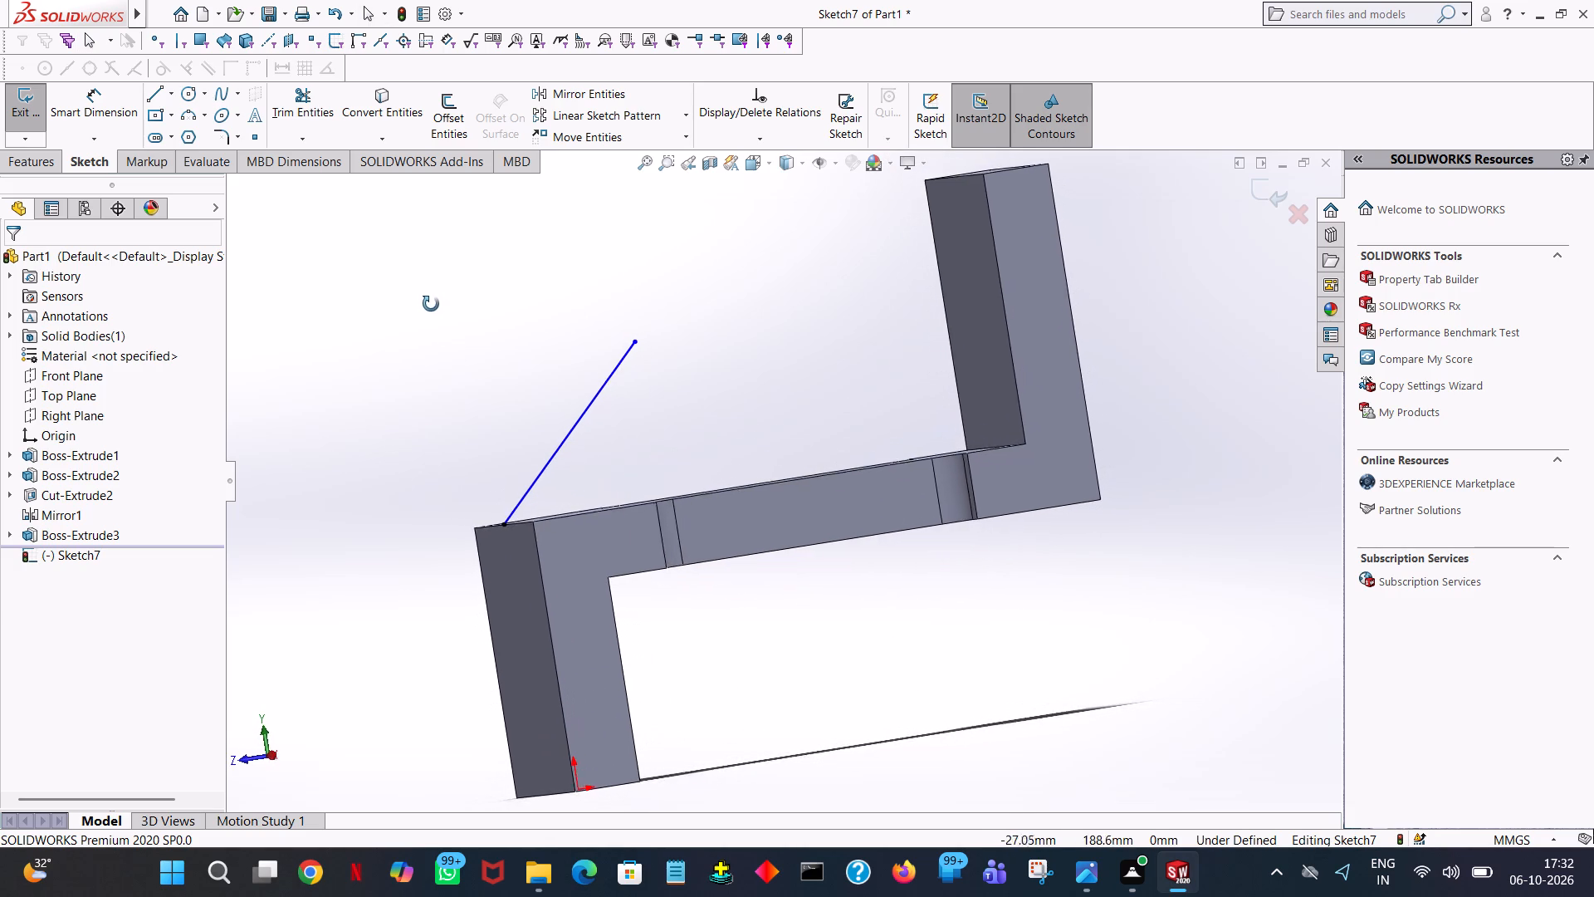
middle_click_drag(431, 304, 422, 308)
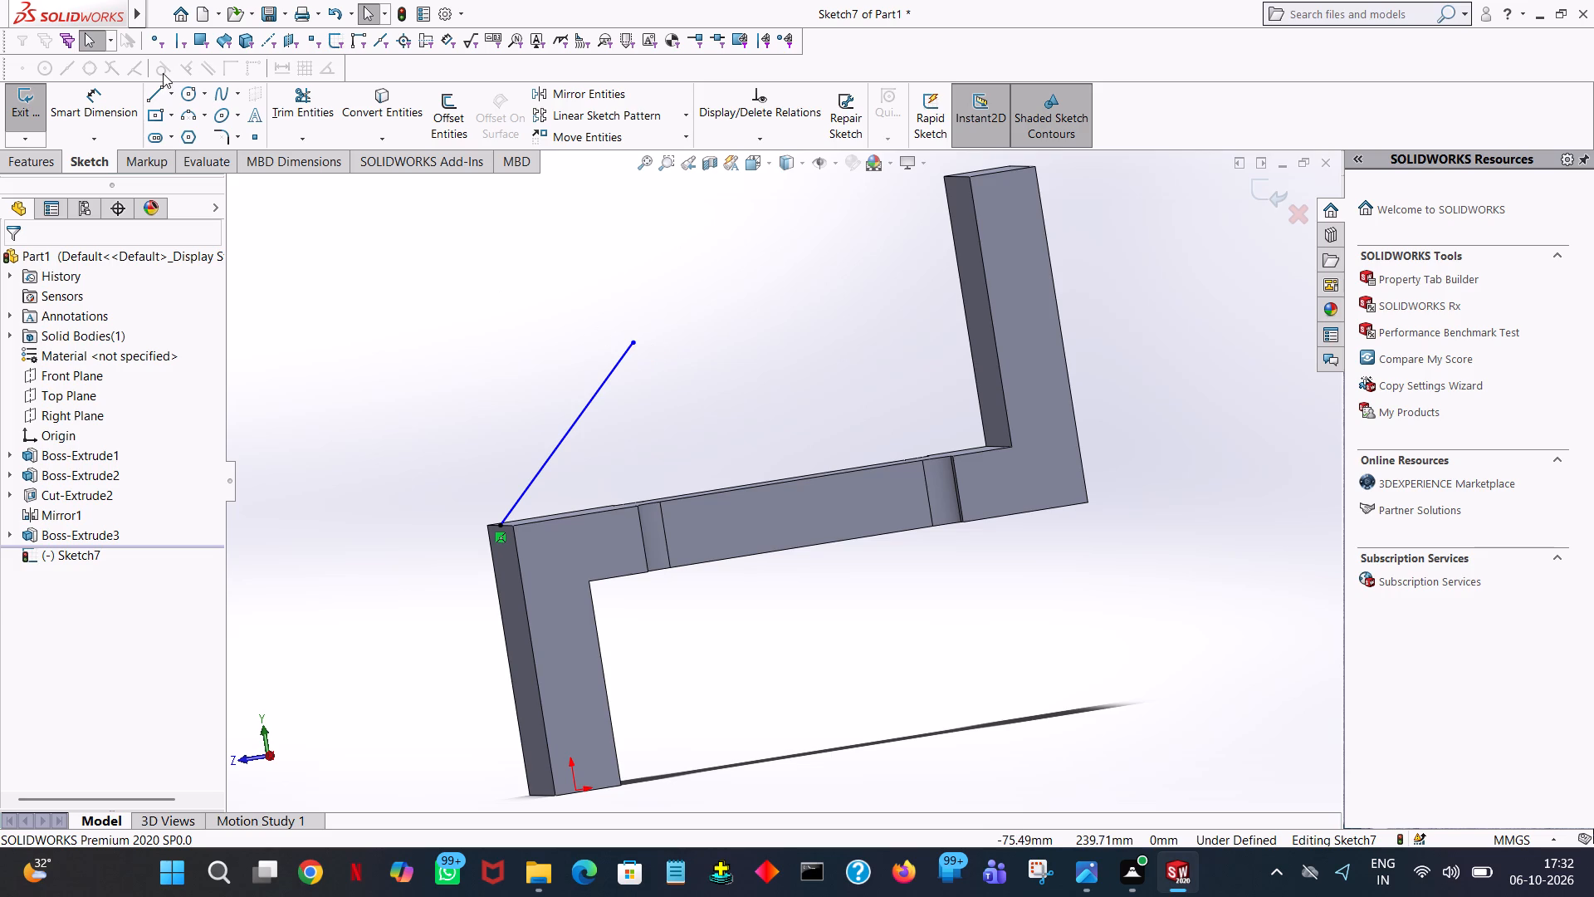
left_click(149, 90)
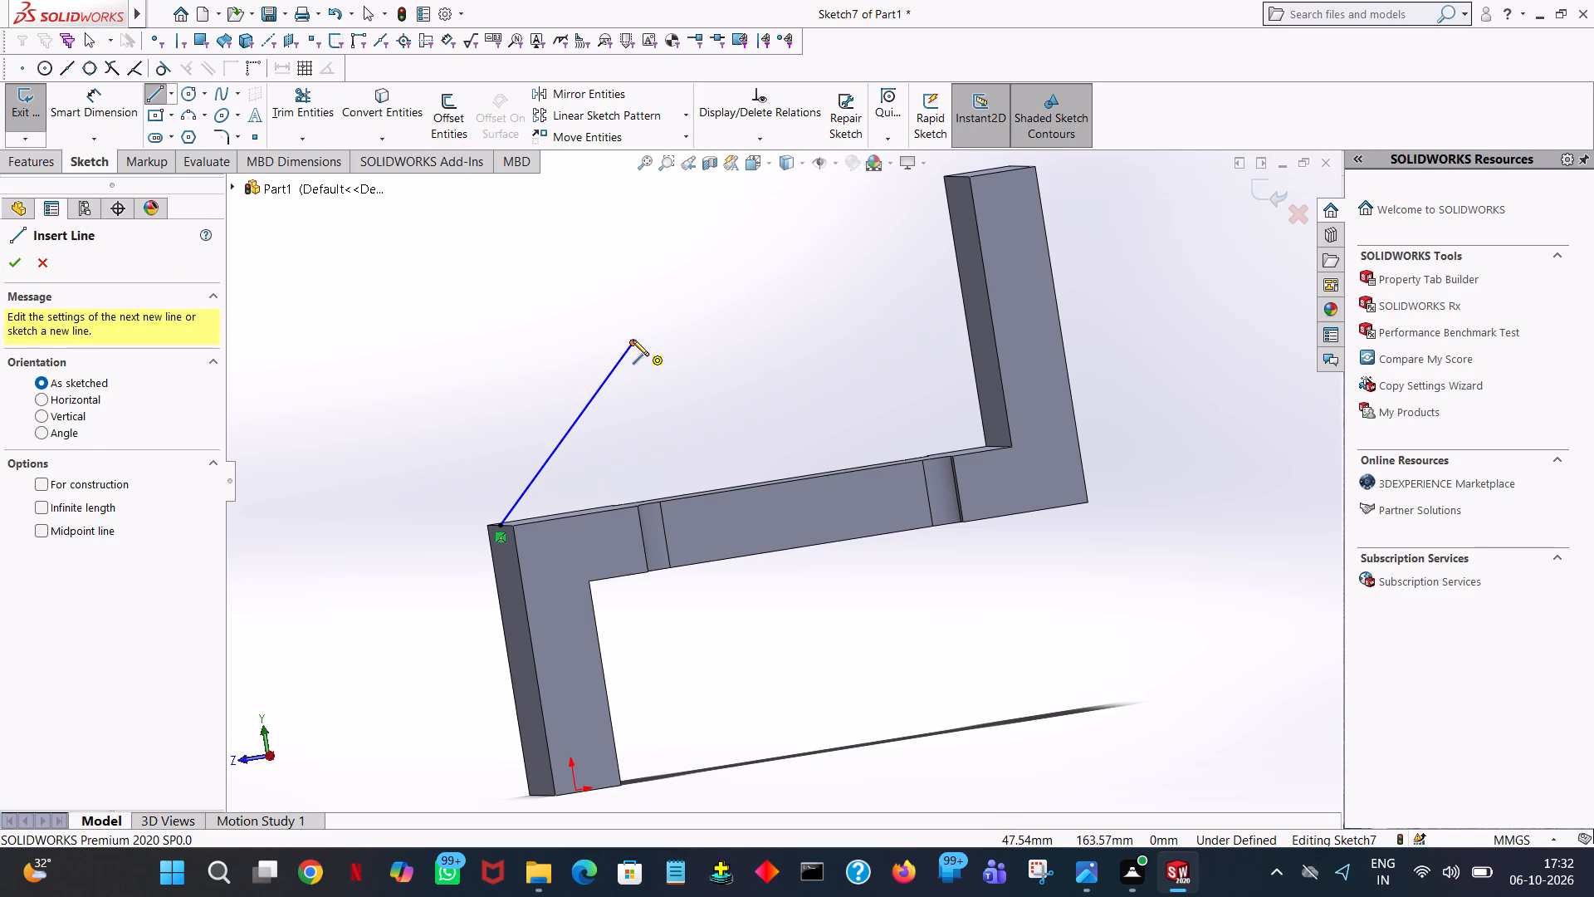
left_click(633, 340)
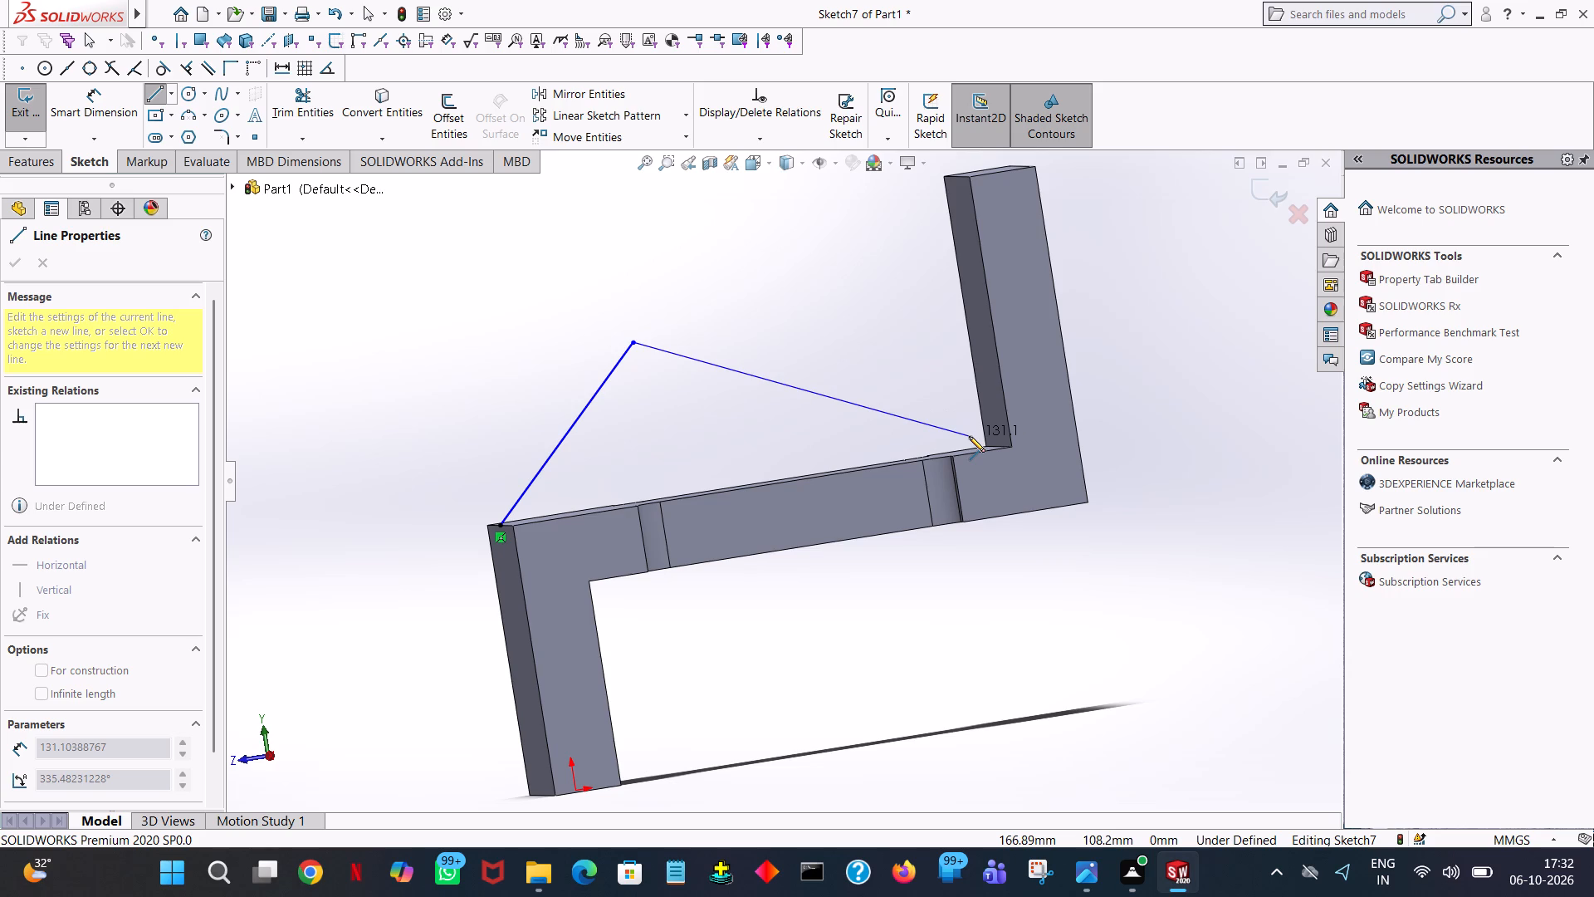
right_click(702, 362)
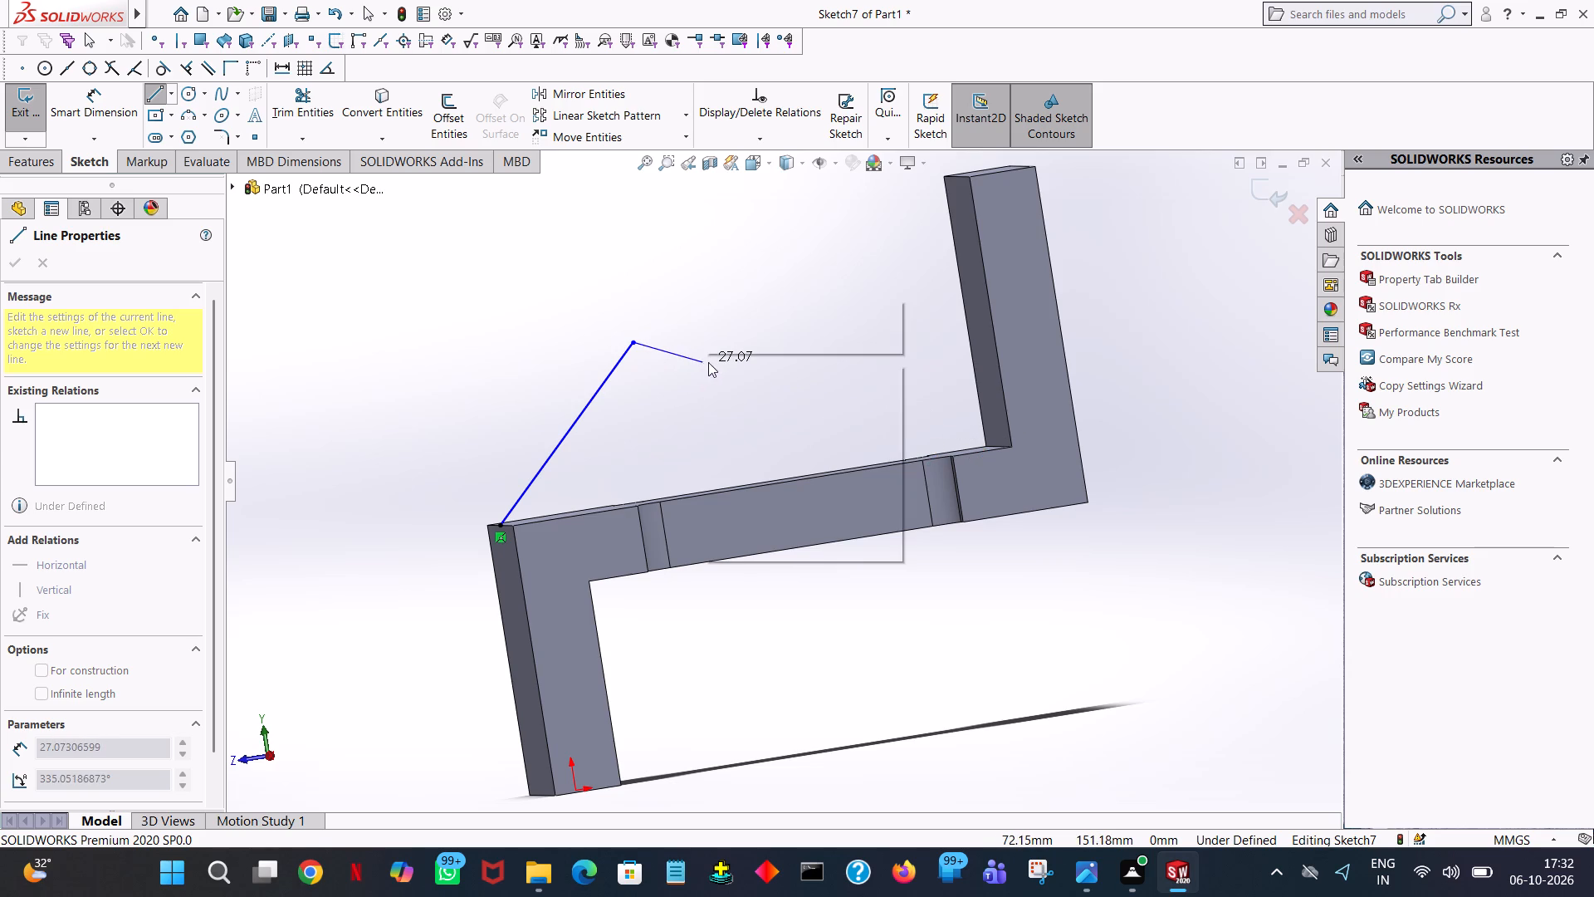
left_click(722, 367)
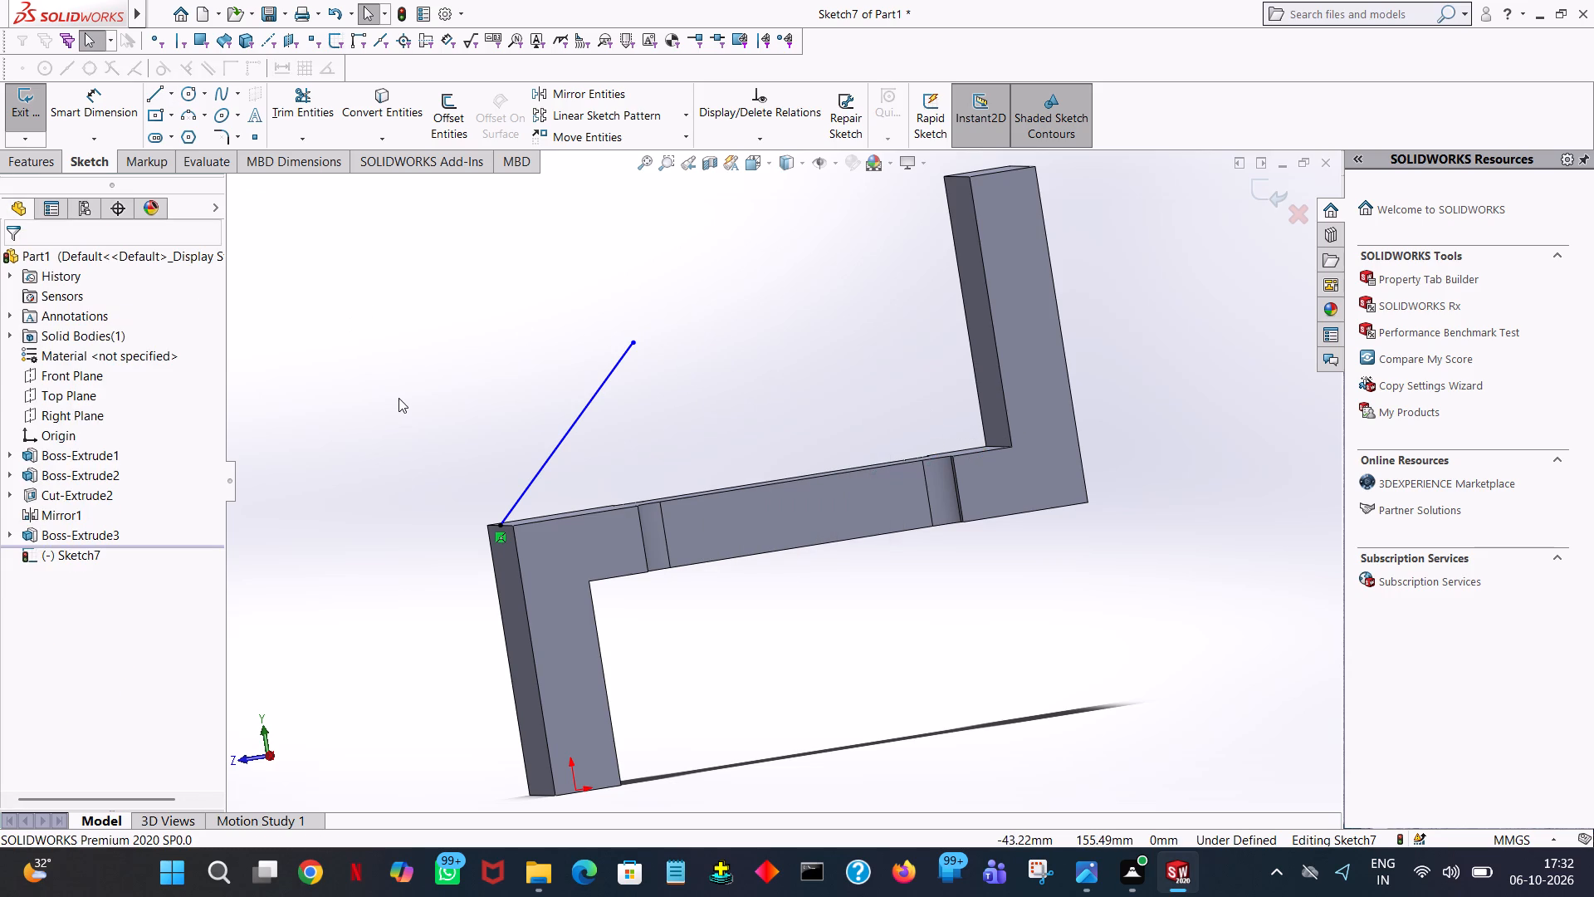
Sketch a 50 mm horizontal line along the middle plate's top level, inward from the upright flange's outer face.
key("space")
left_click(209, 126)
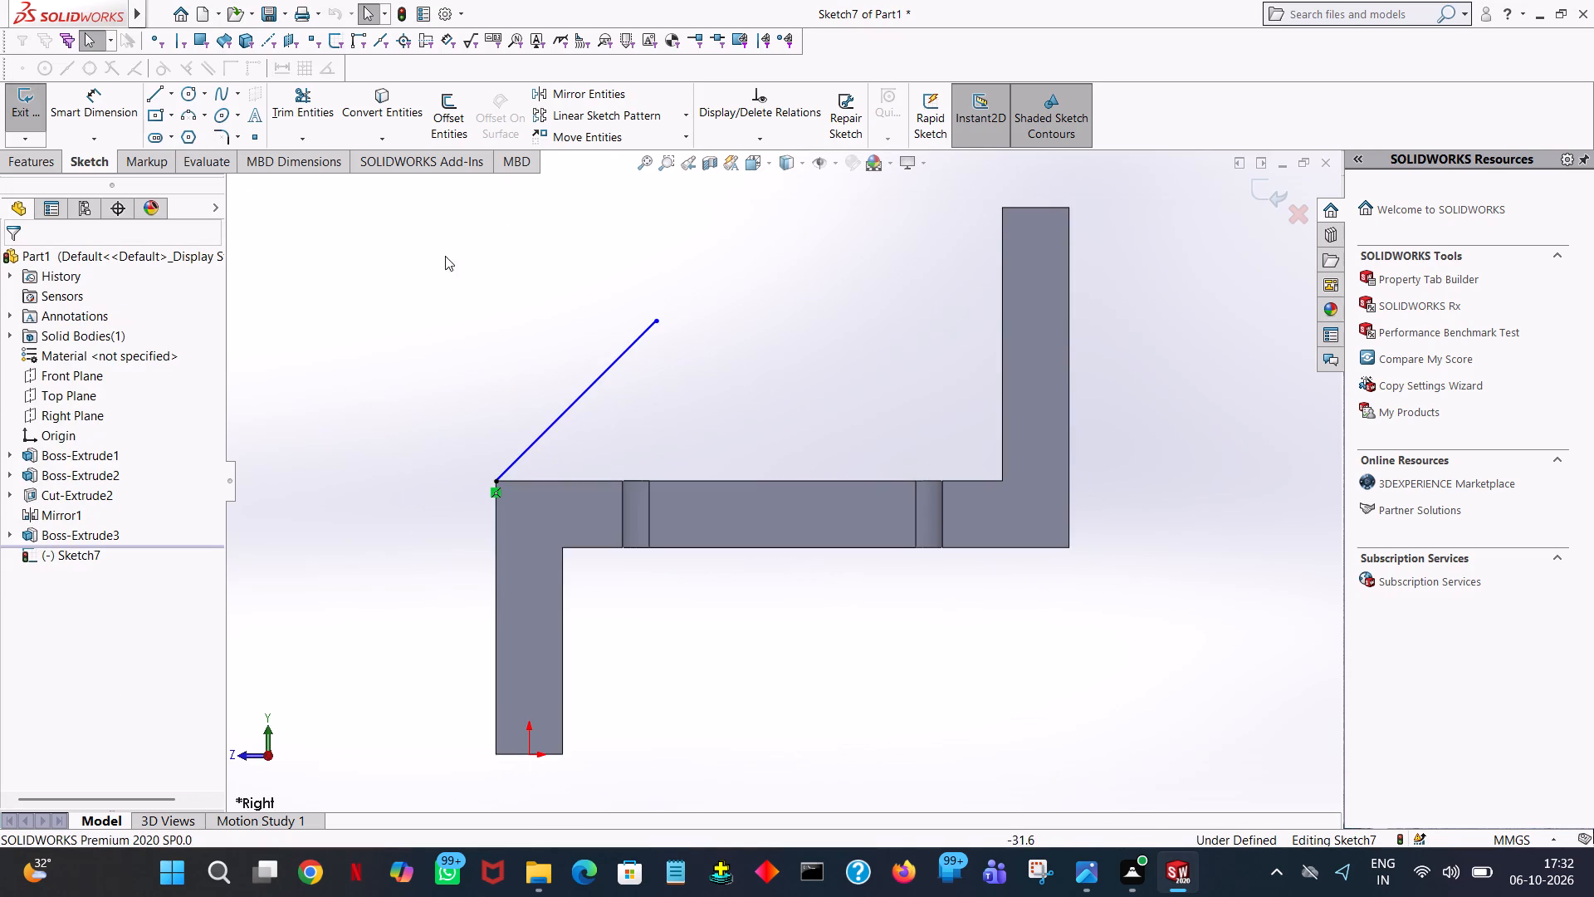
left_click(159, 93)
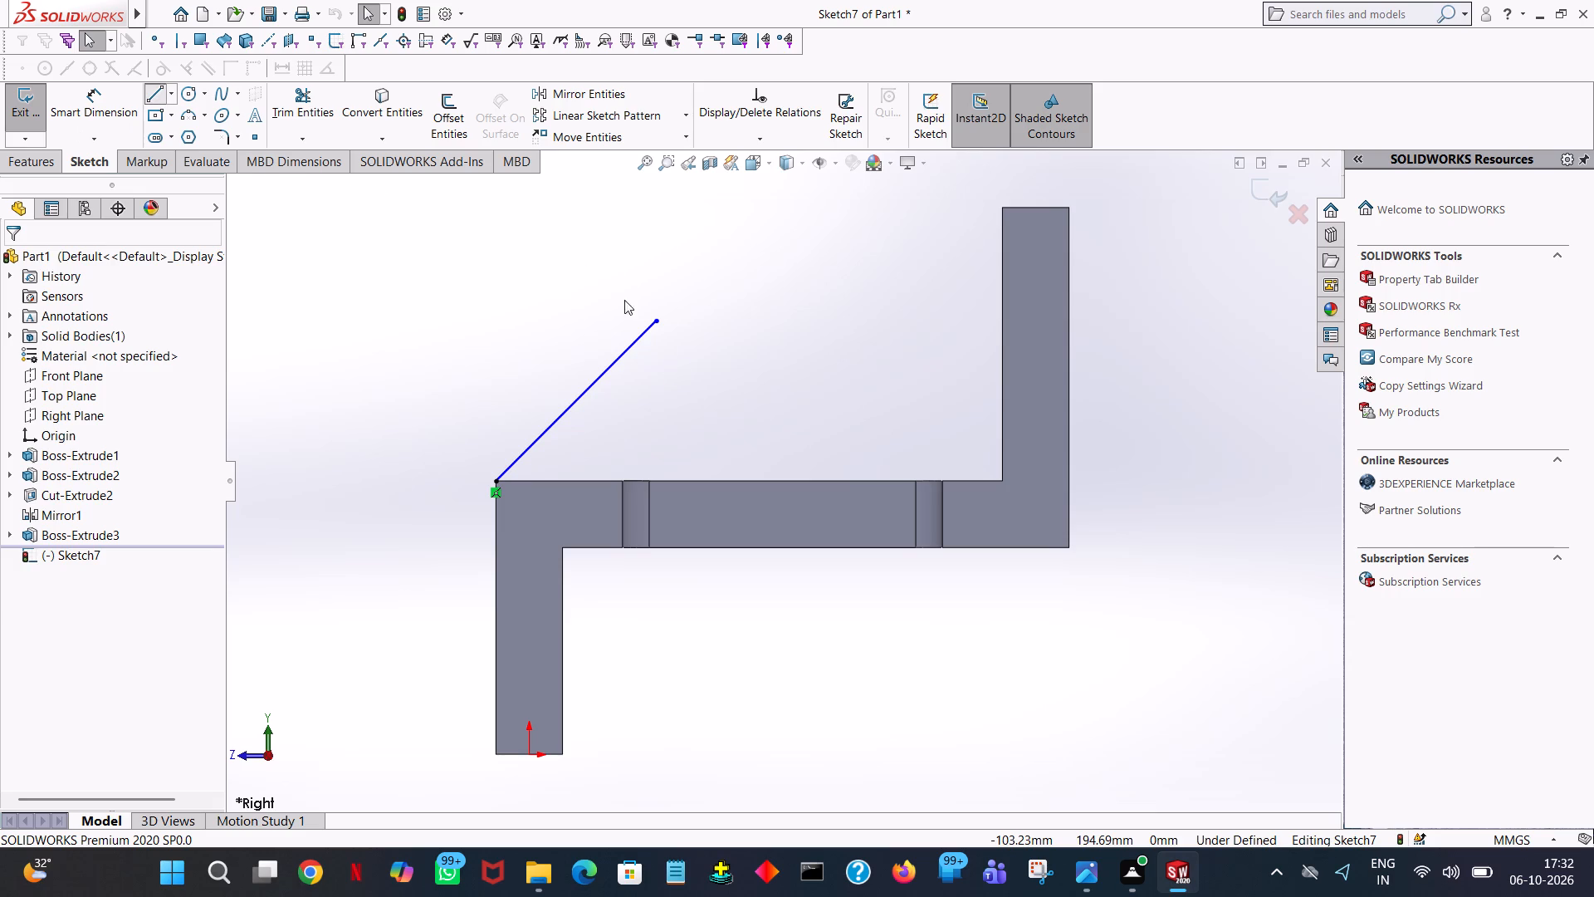
left_click(1068, 481)
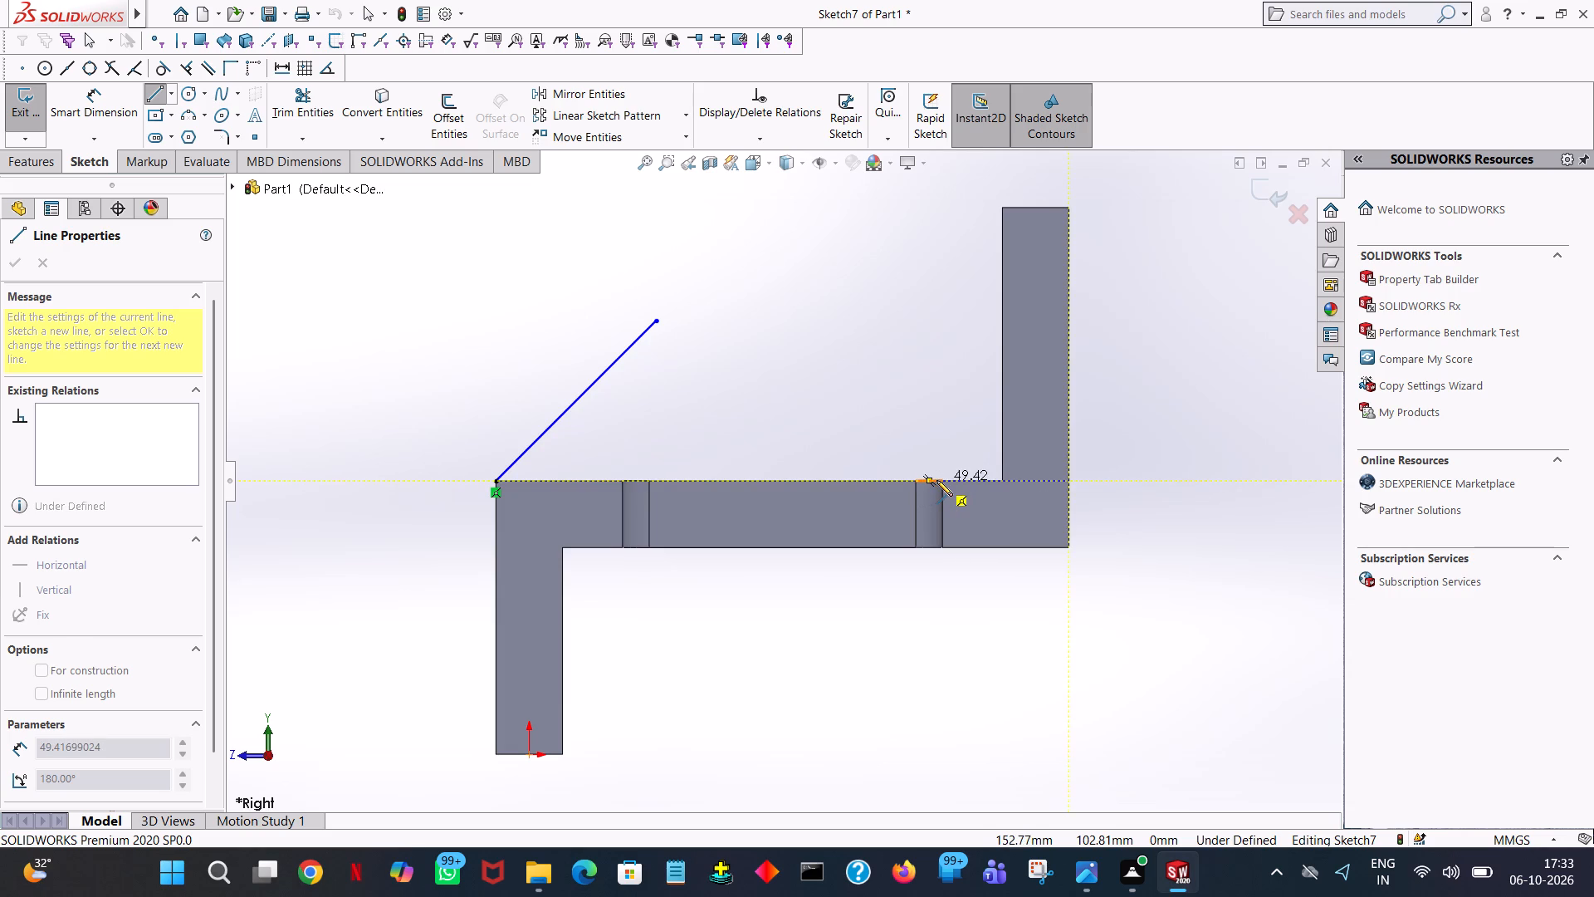
left_click(936, 480)
type("50")
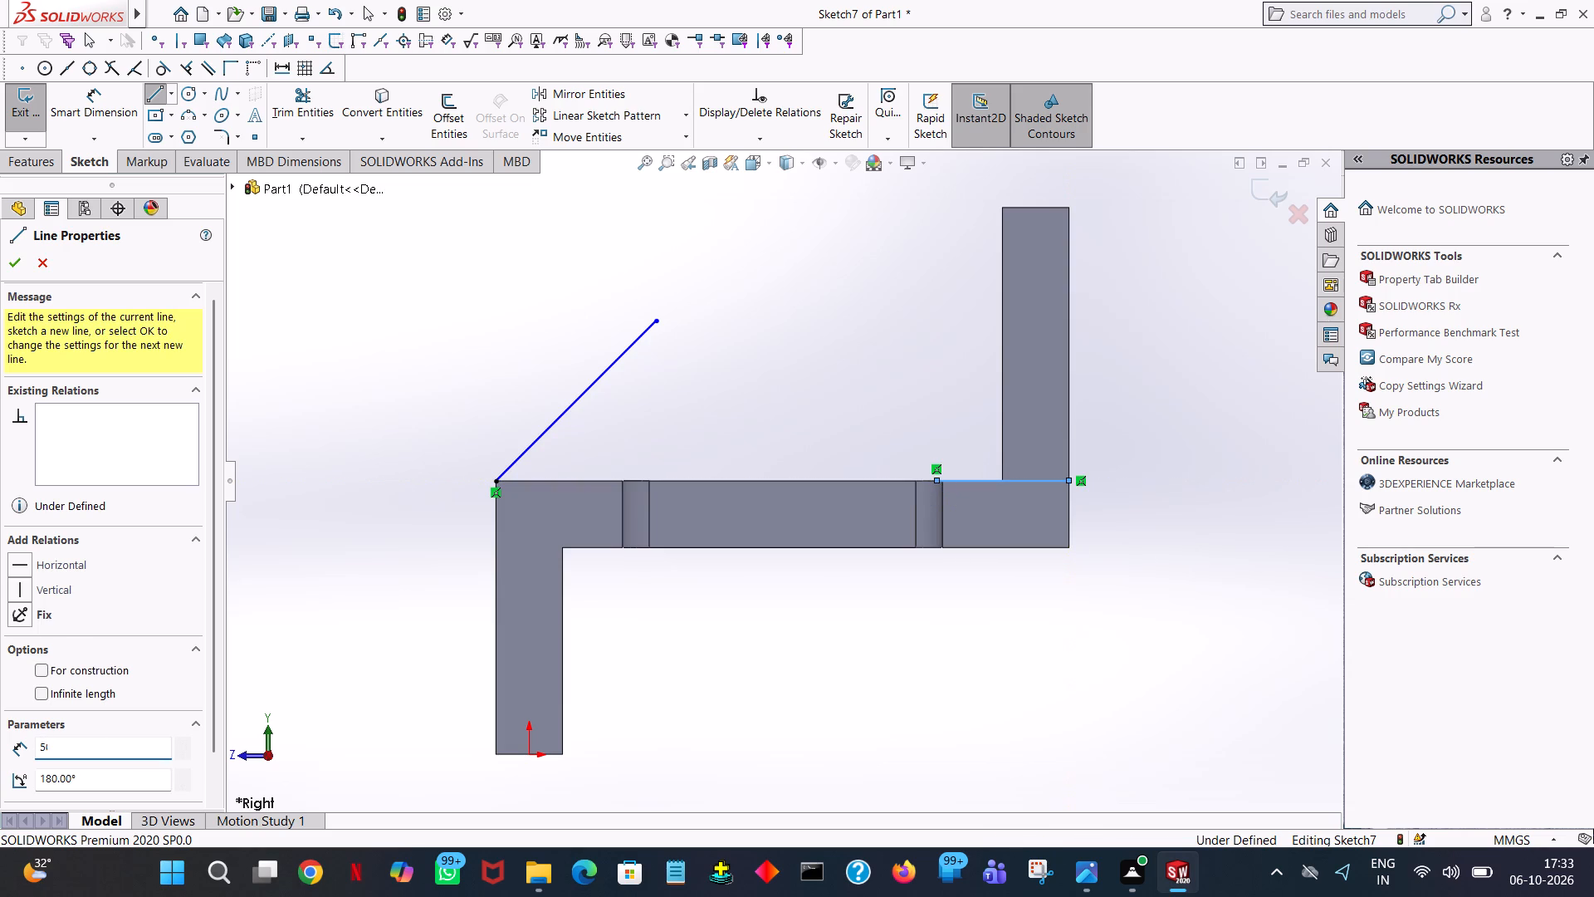
key("Return")
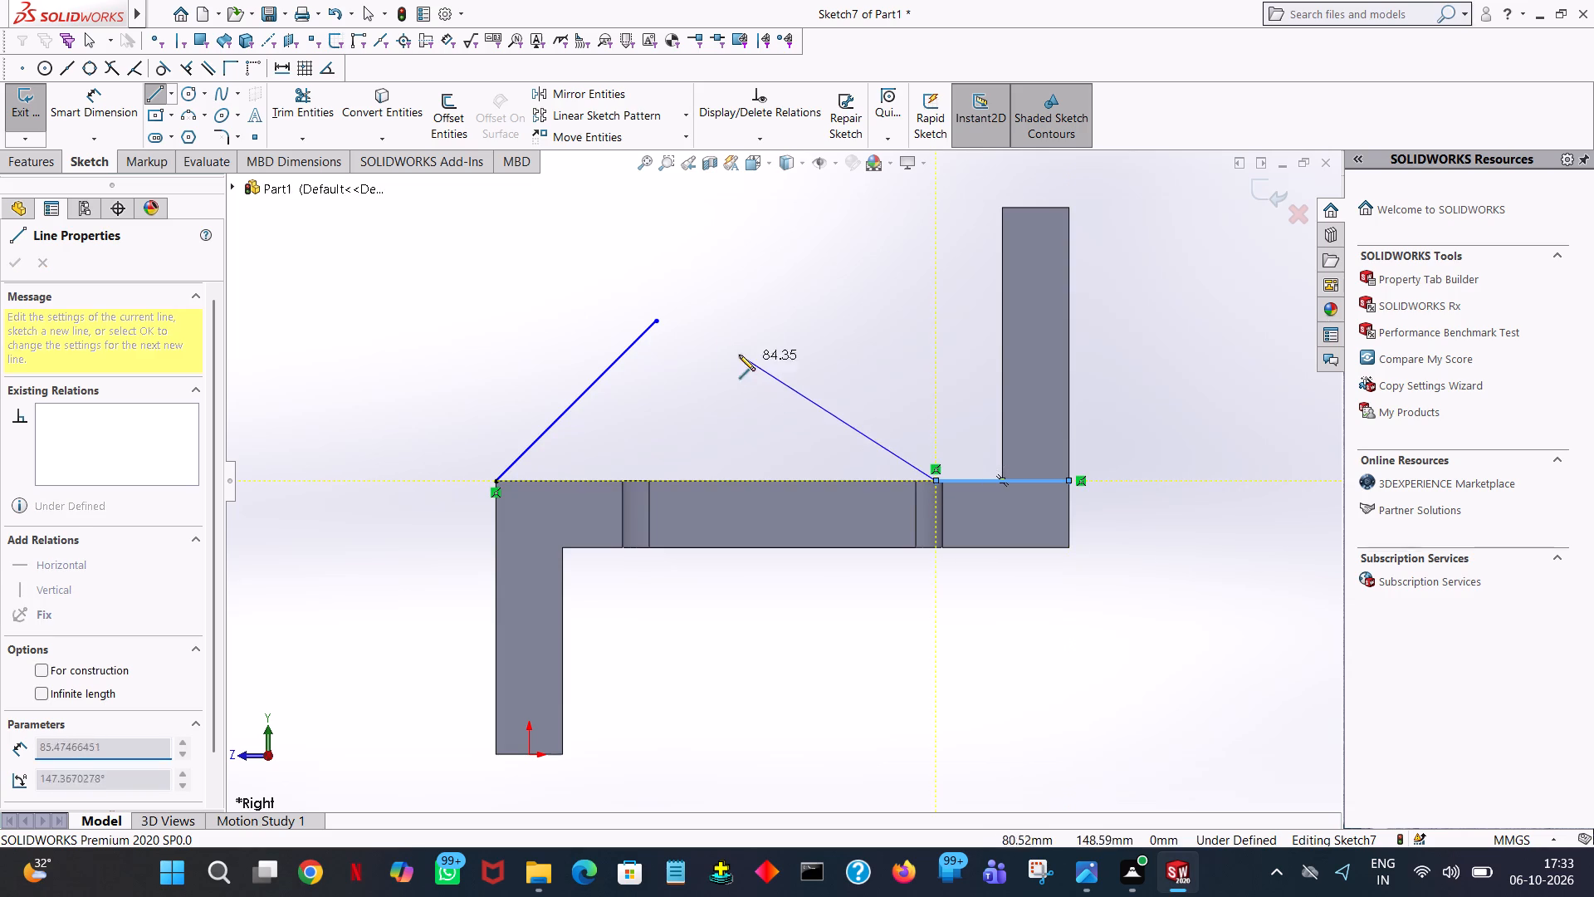
Continue with a sloping line from the 50 mm line's inner end to the free end of the 45° line.
left_click(654, 321)
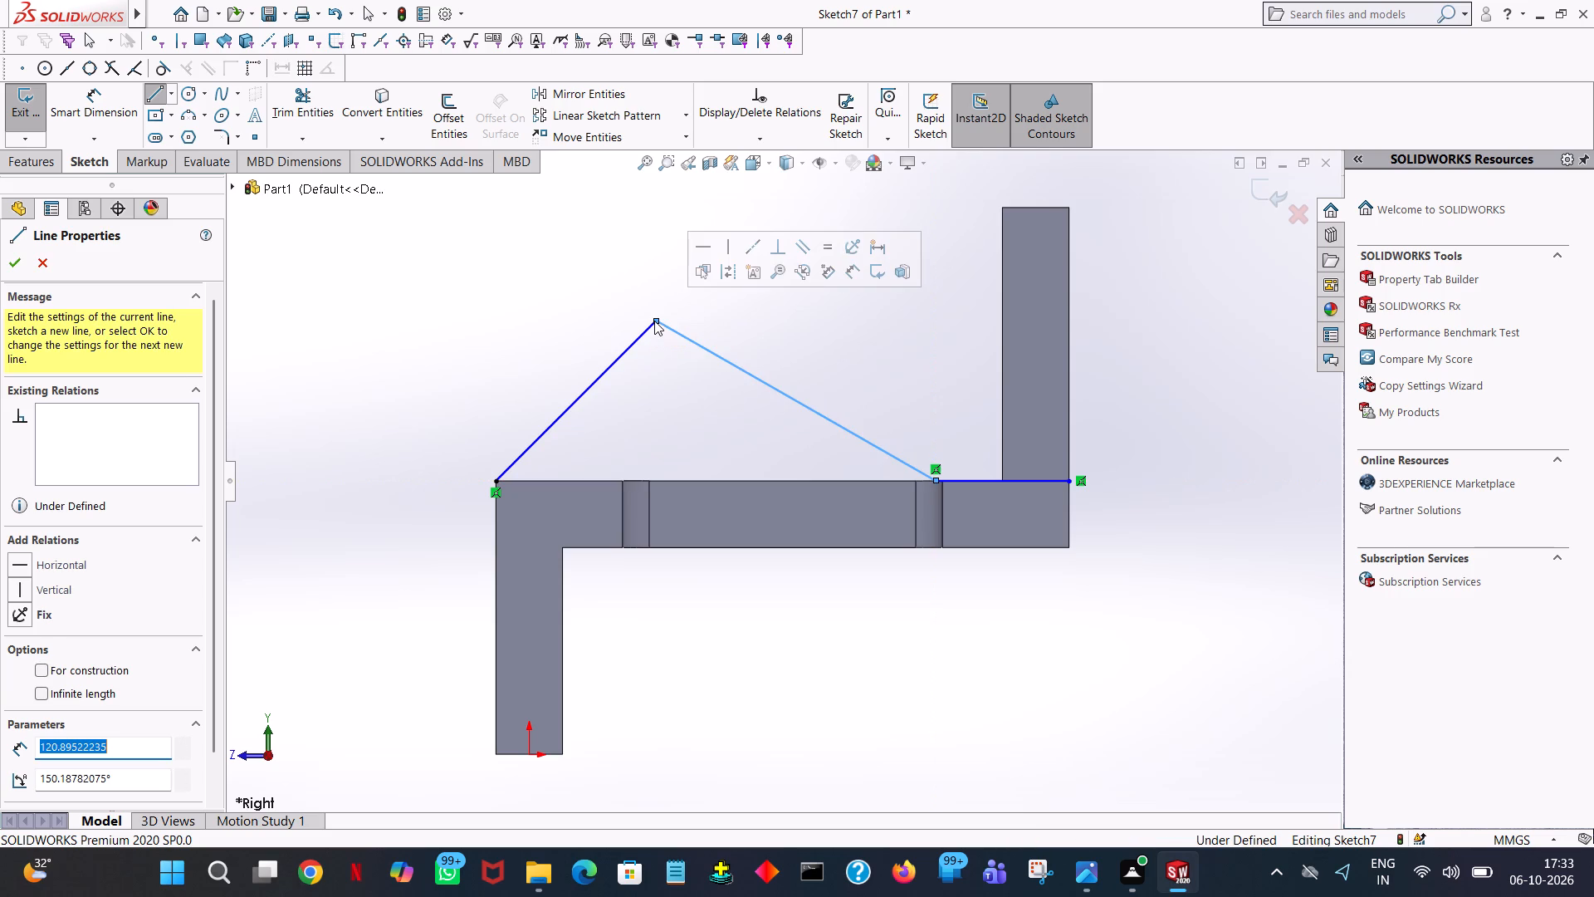
right_click(654, 321)
left_click(723, 332)
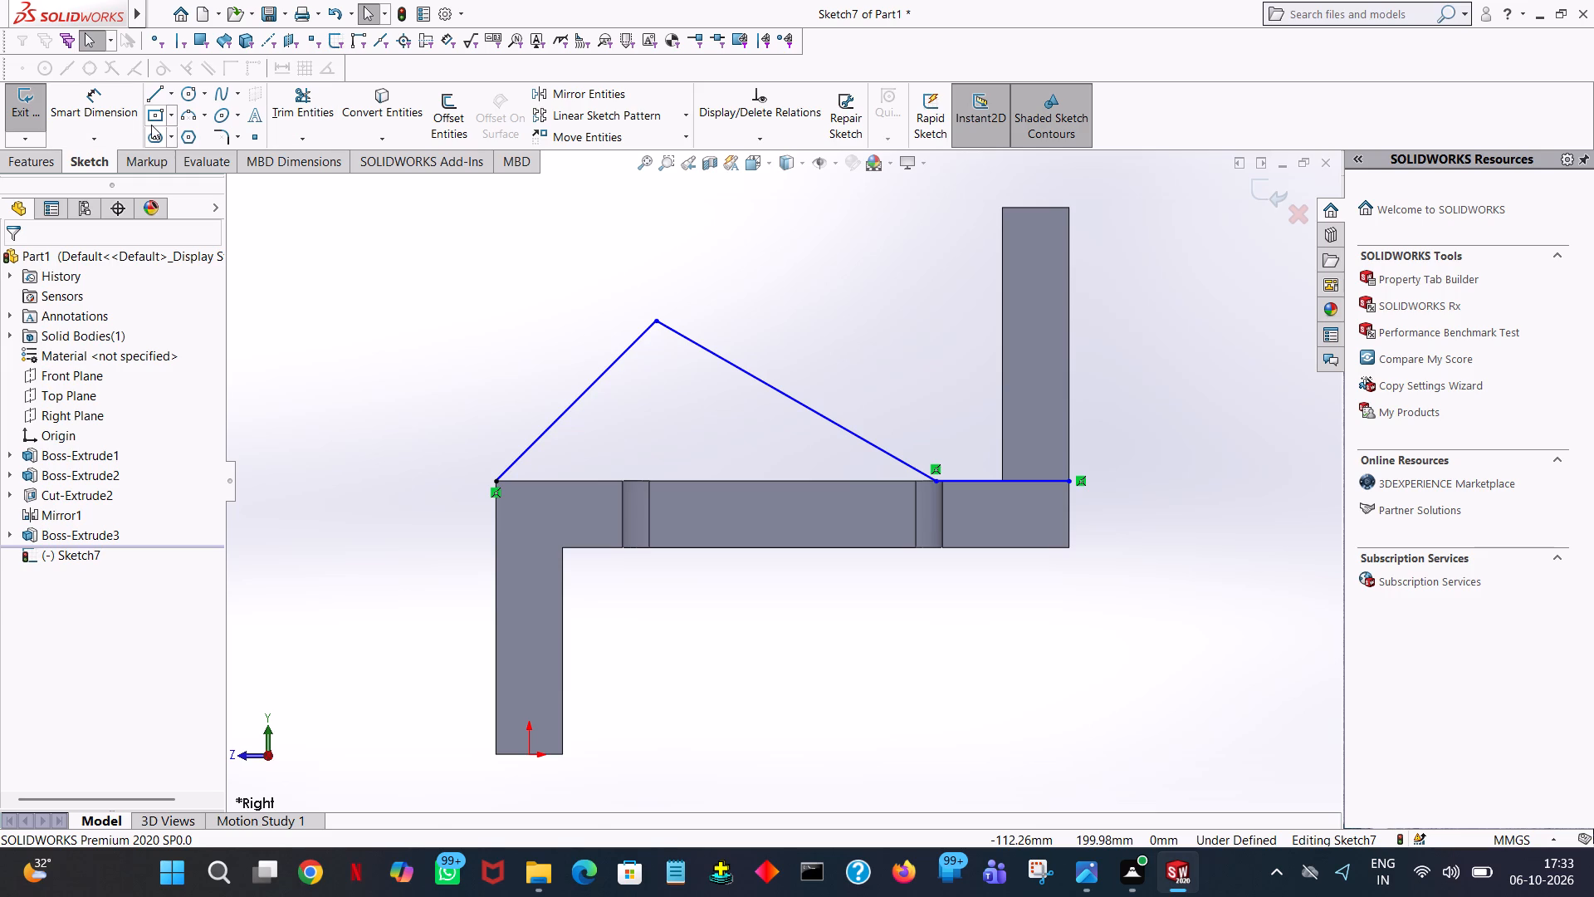
Trim away the 50 mm horizontal line and the 45° line, keeping only the sloping line in the sketch.
left_click(303, 98)
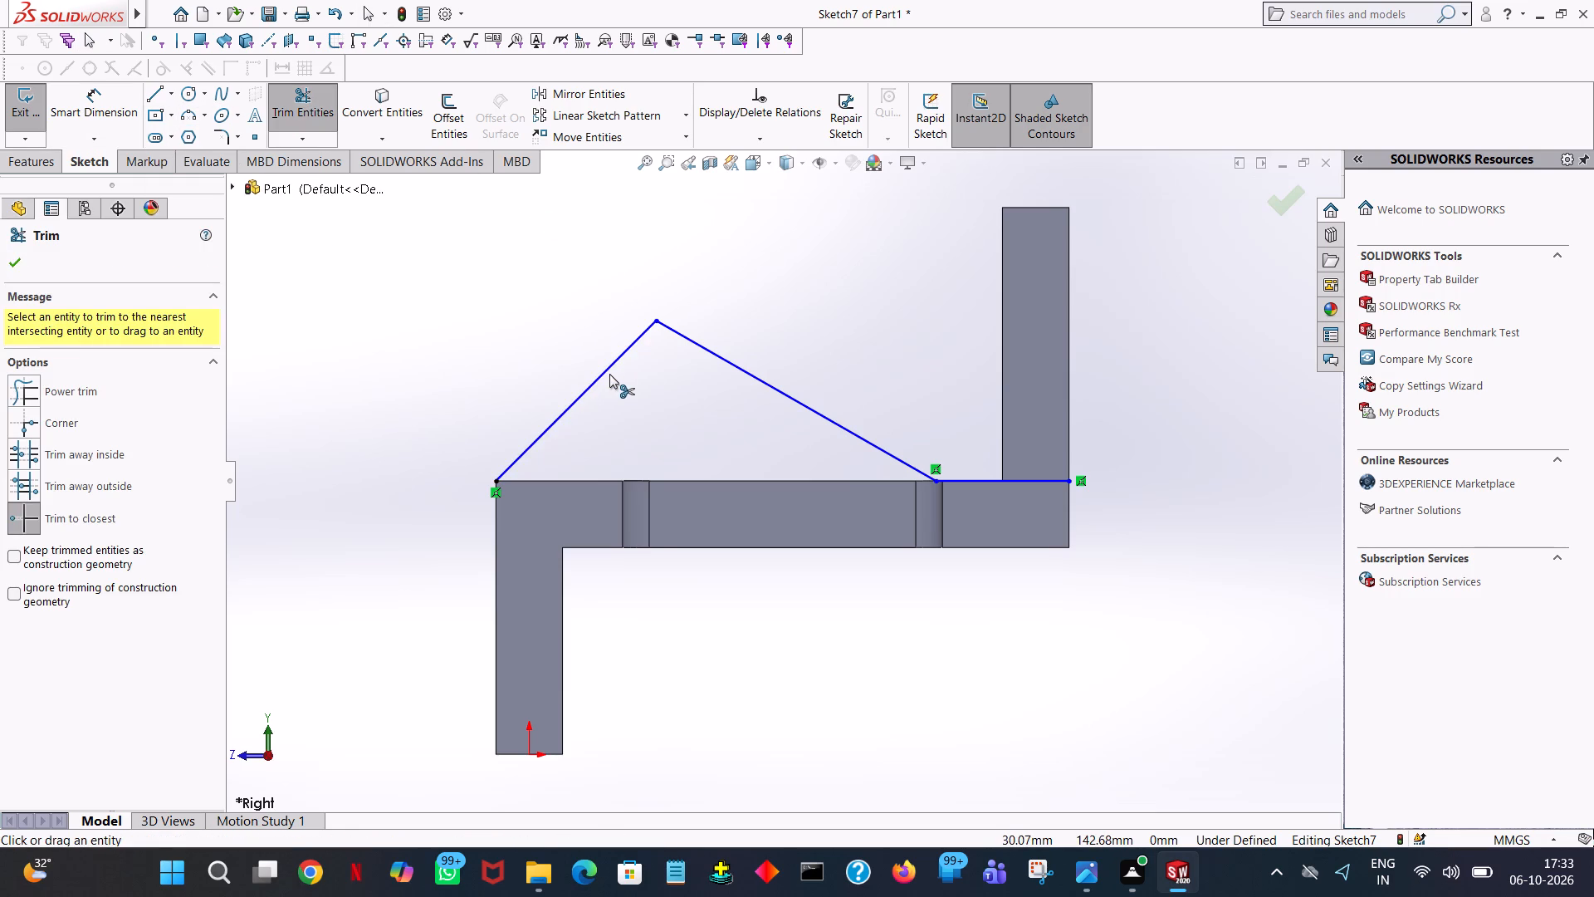
left_click(1019, 476)
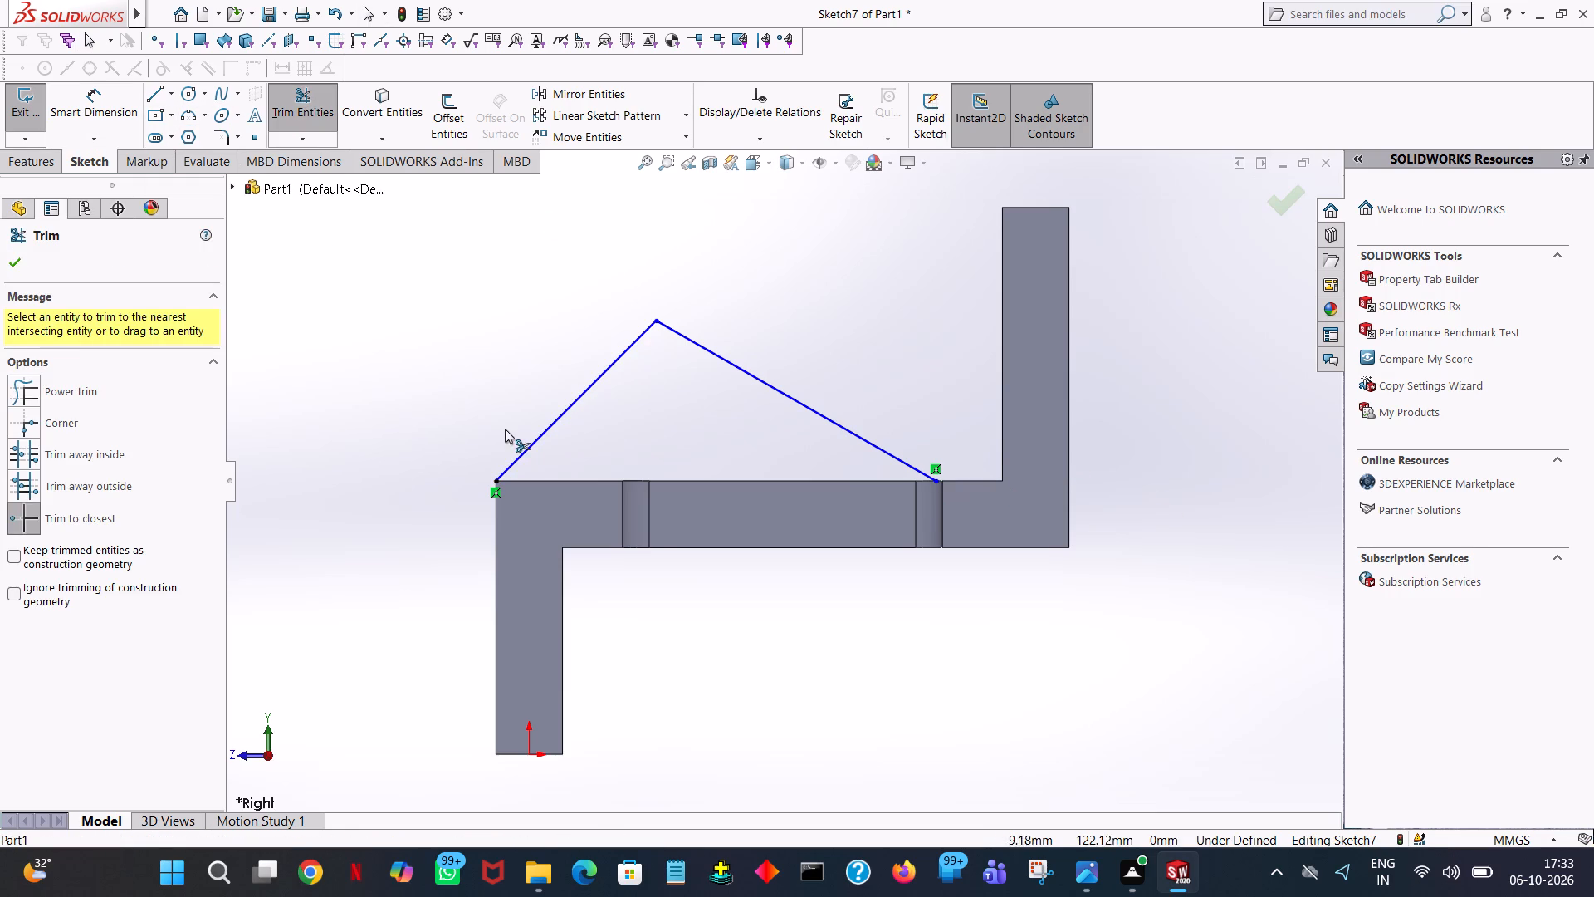
left_click(573, 400)
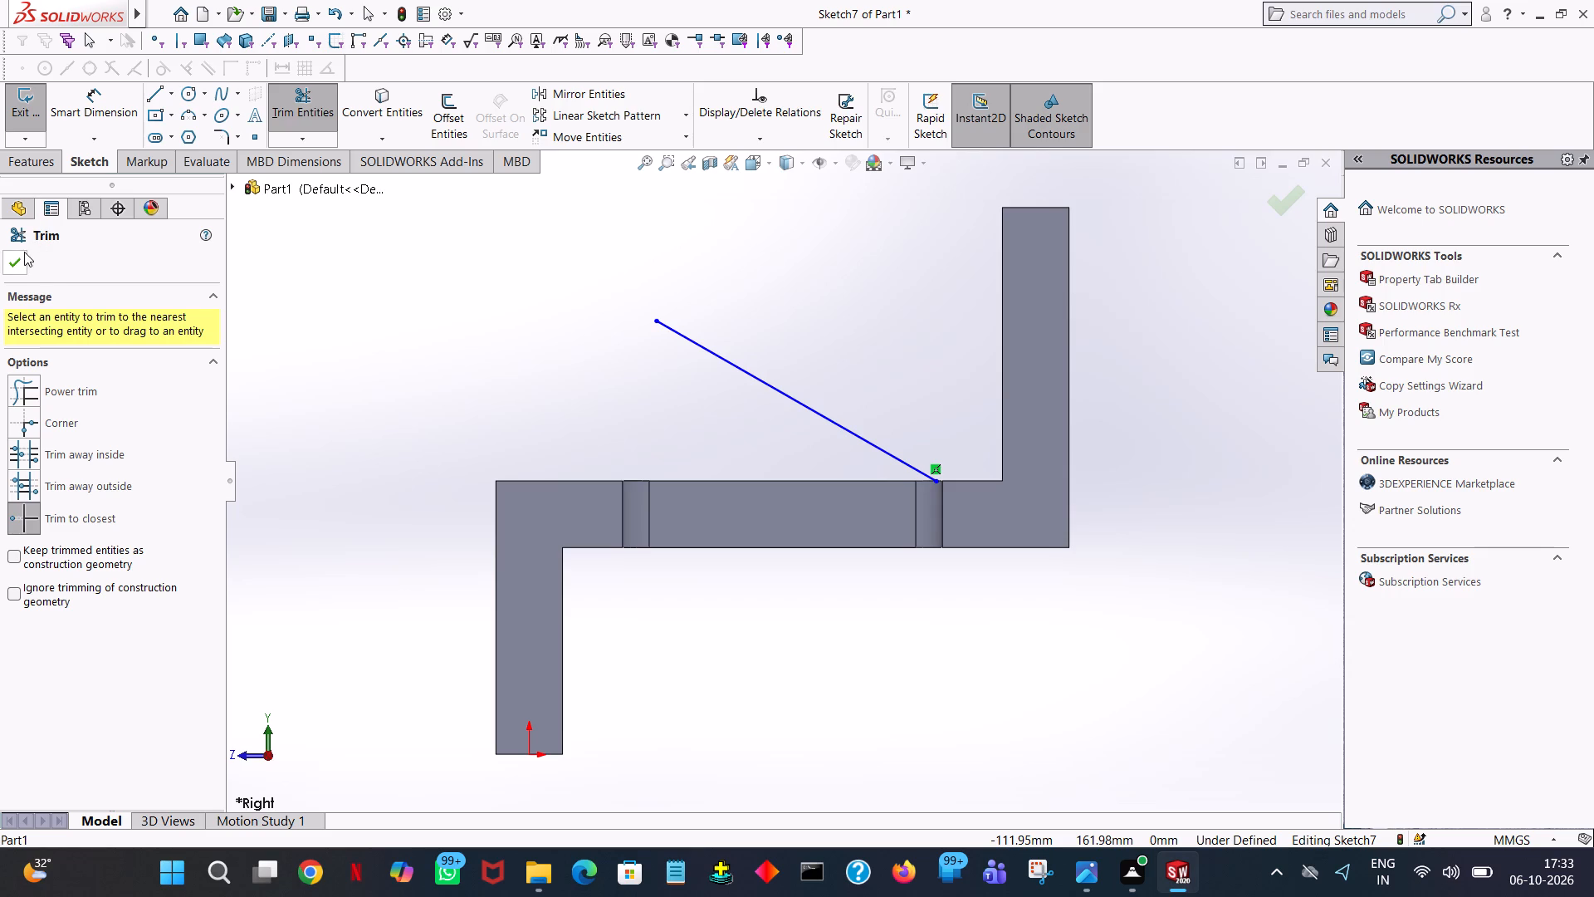
left_click(24, 252)
Revolve the sloping line 360° about itself as a one-direction thin feature with a thickness of 35 mm, merged with the bracket.
left_click(45, 162)
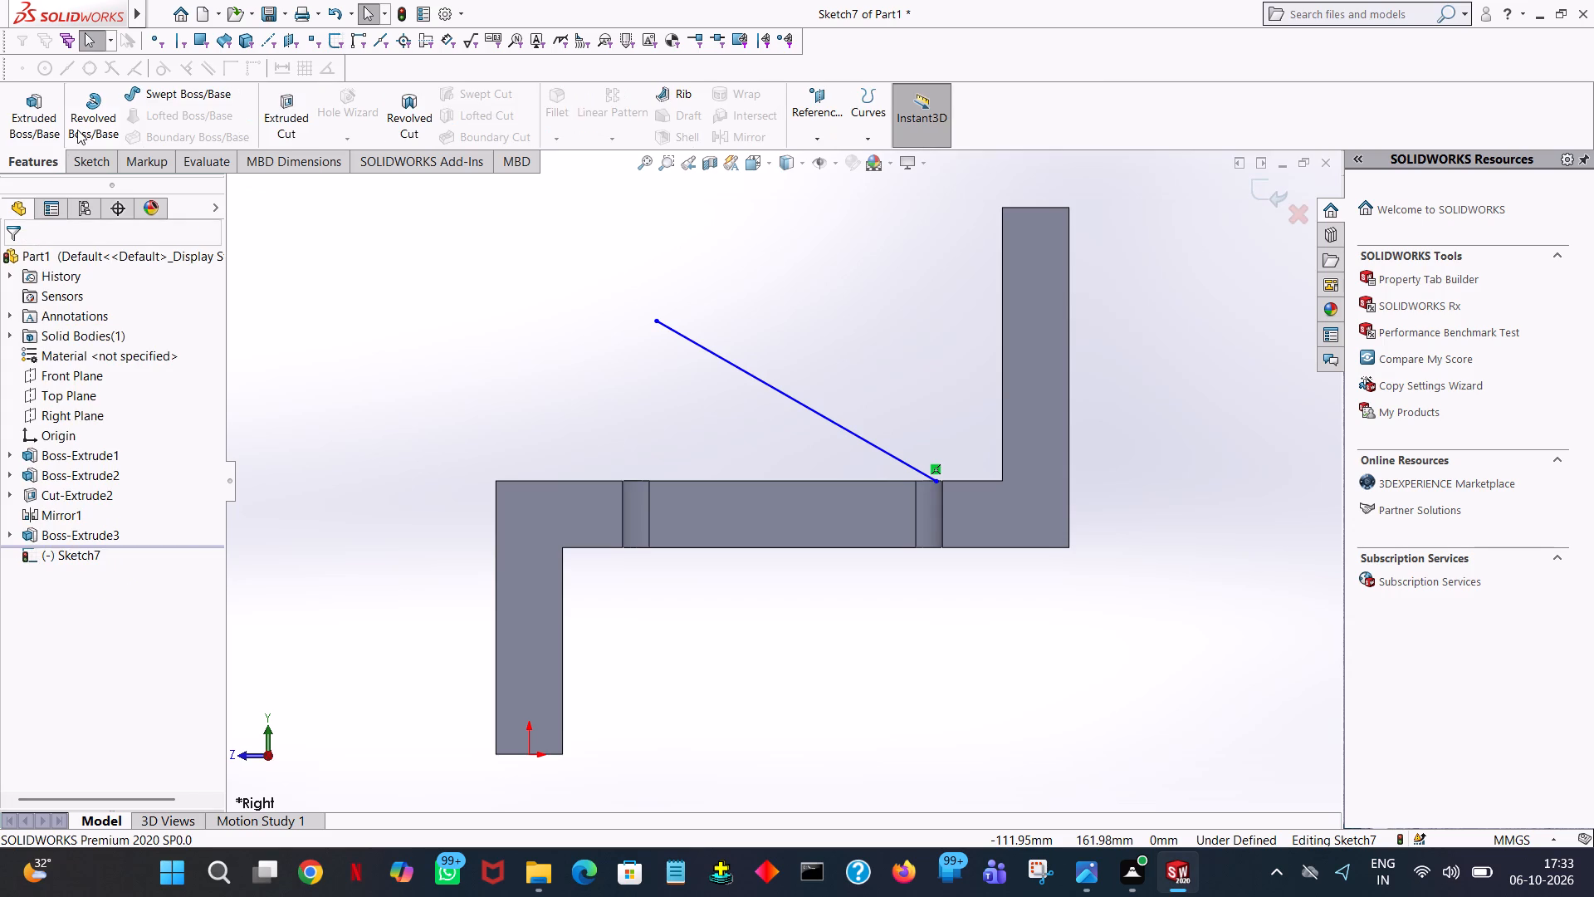
left_click(77, 130)
left_click(707, 350)
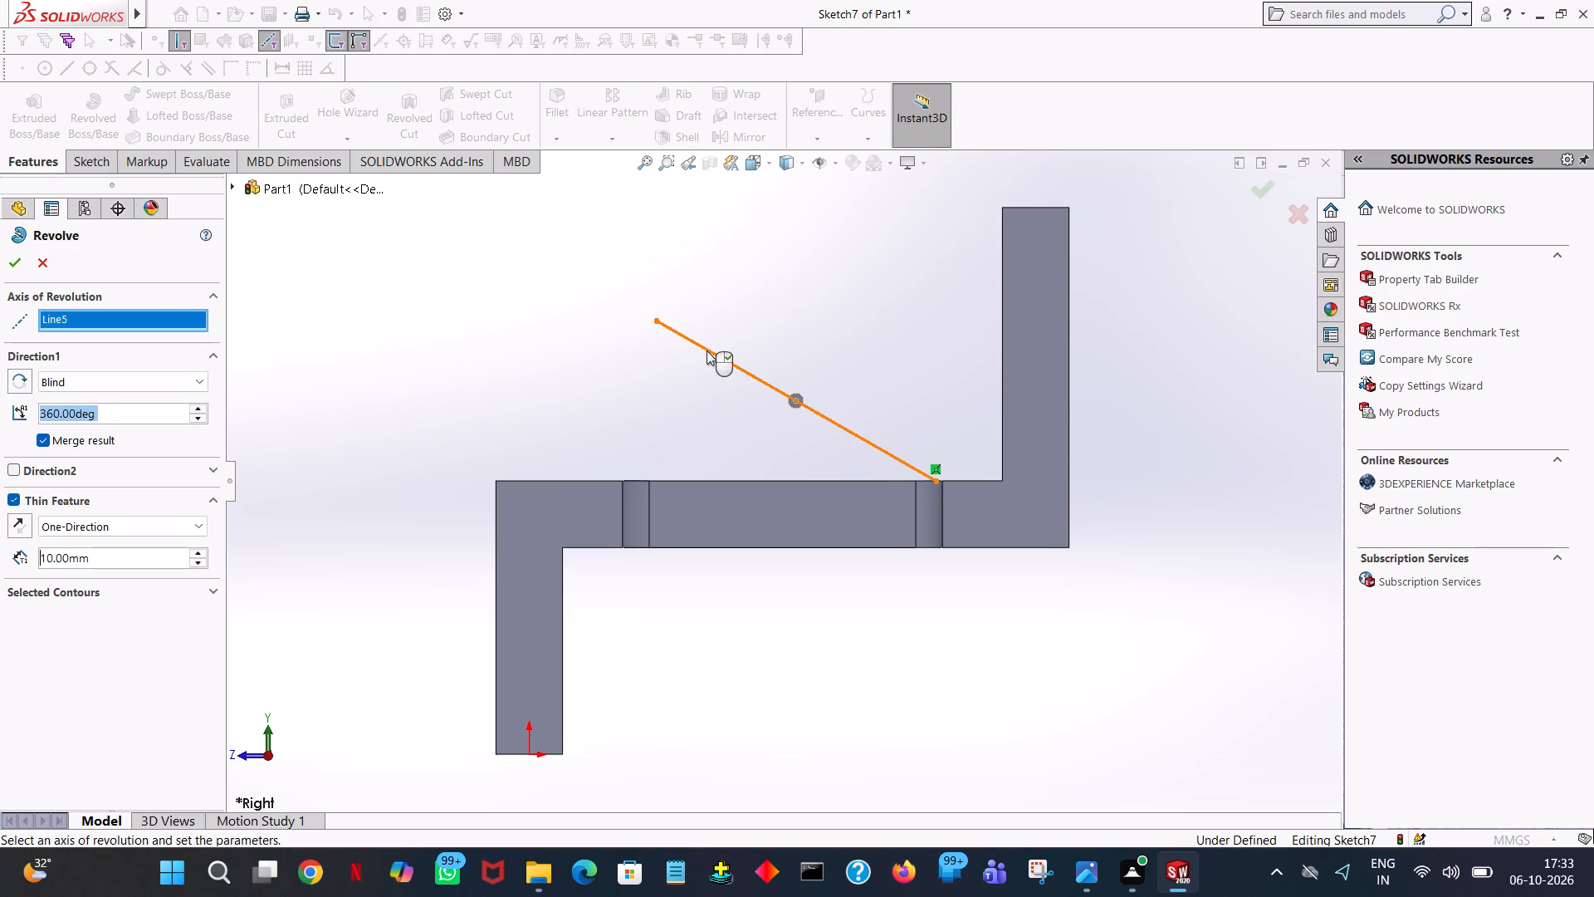
middle_click_drag(544, 341, 677, 580)
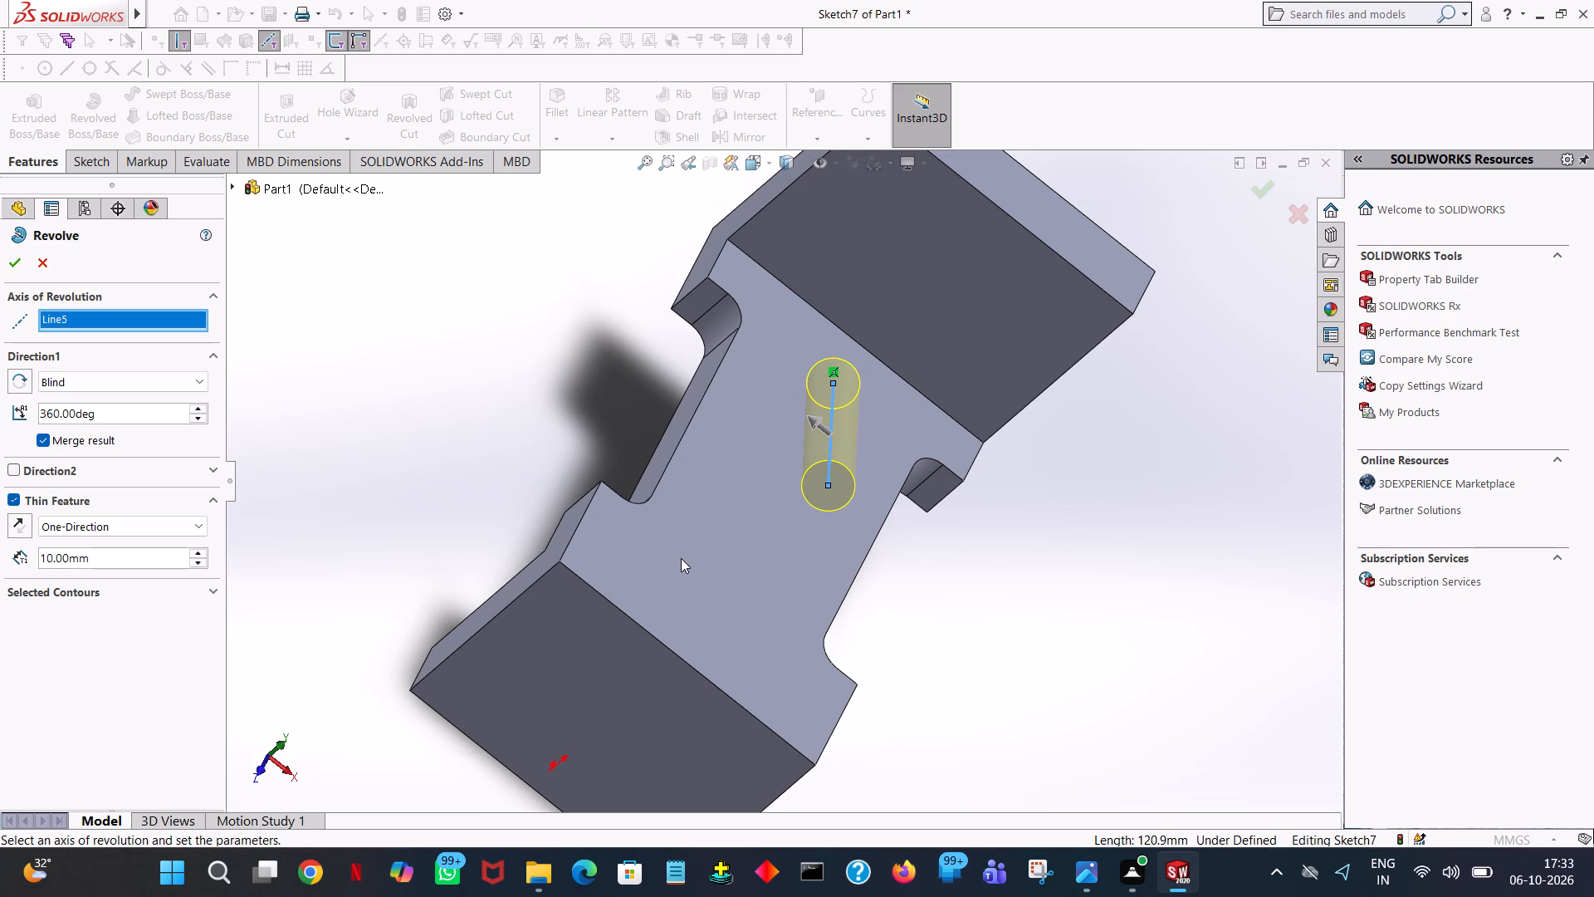
left_click(199, 555)
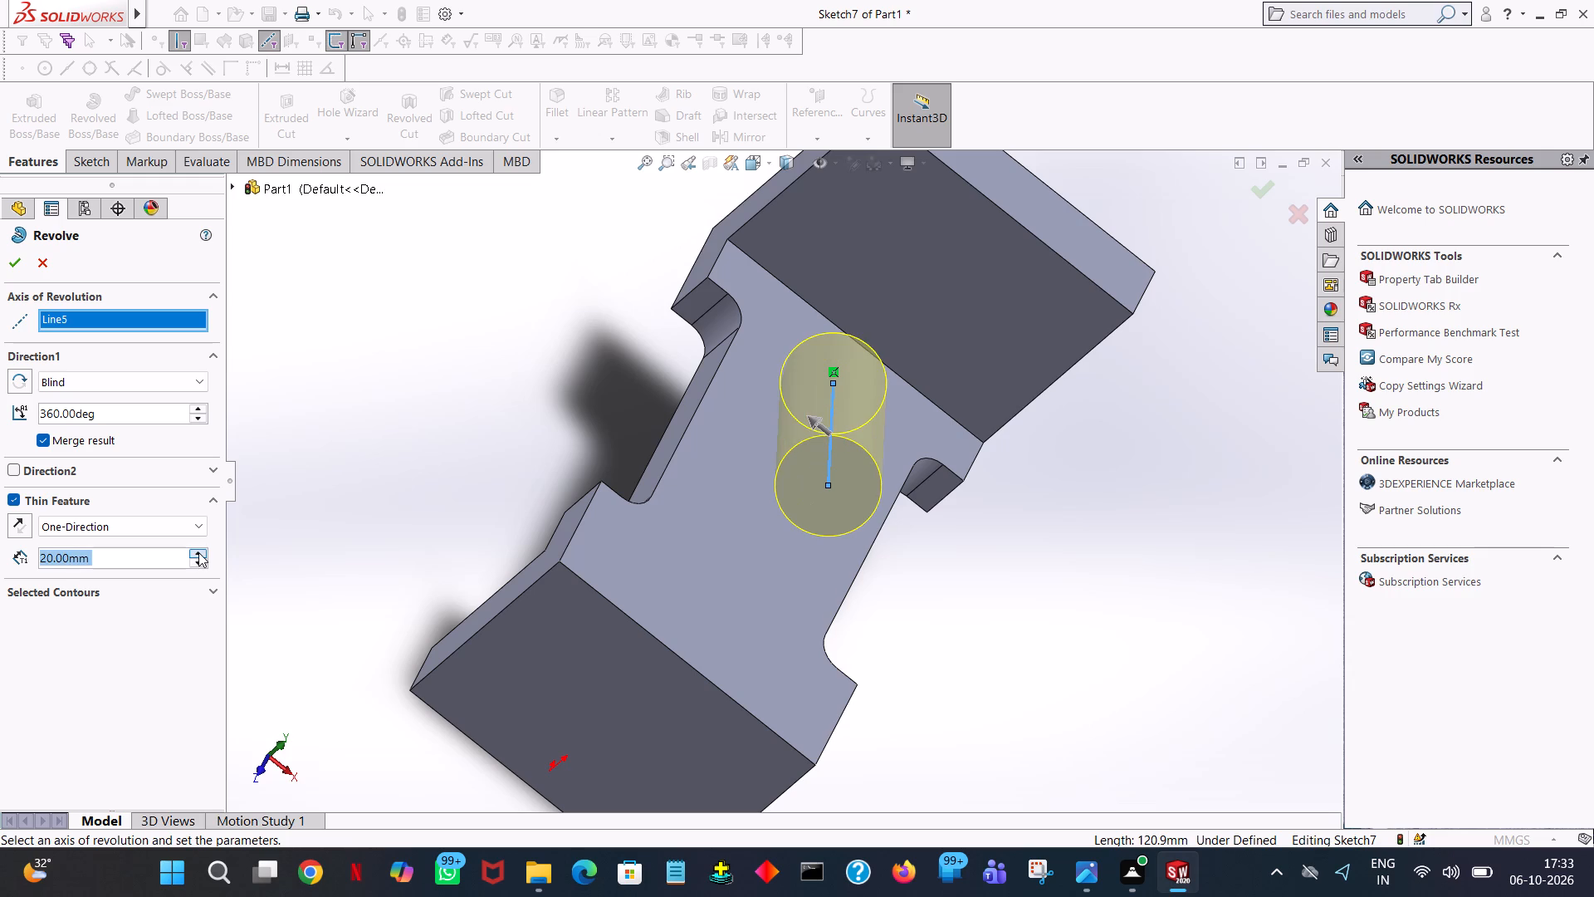
left_click(198, 552)
middle_click_drag(341, 513, 335, 487)
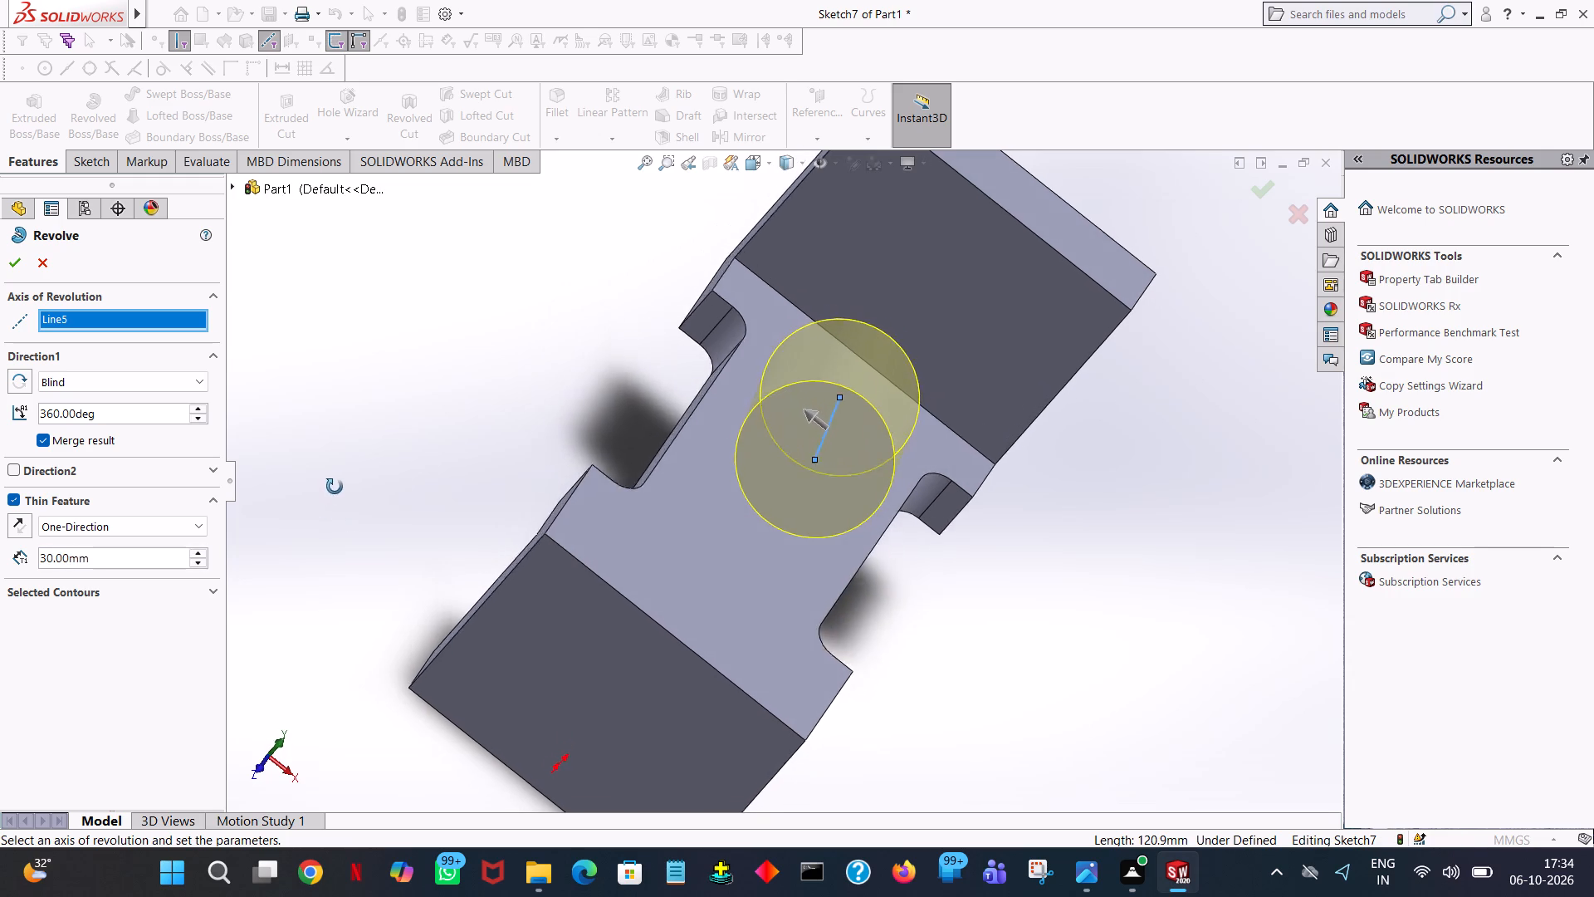
middle_click_drag(335, 487, 341, 491)
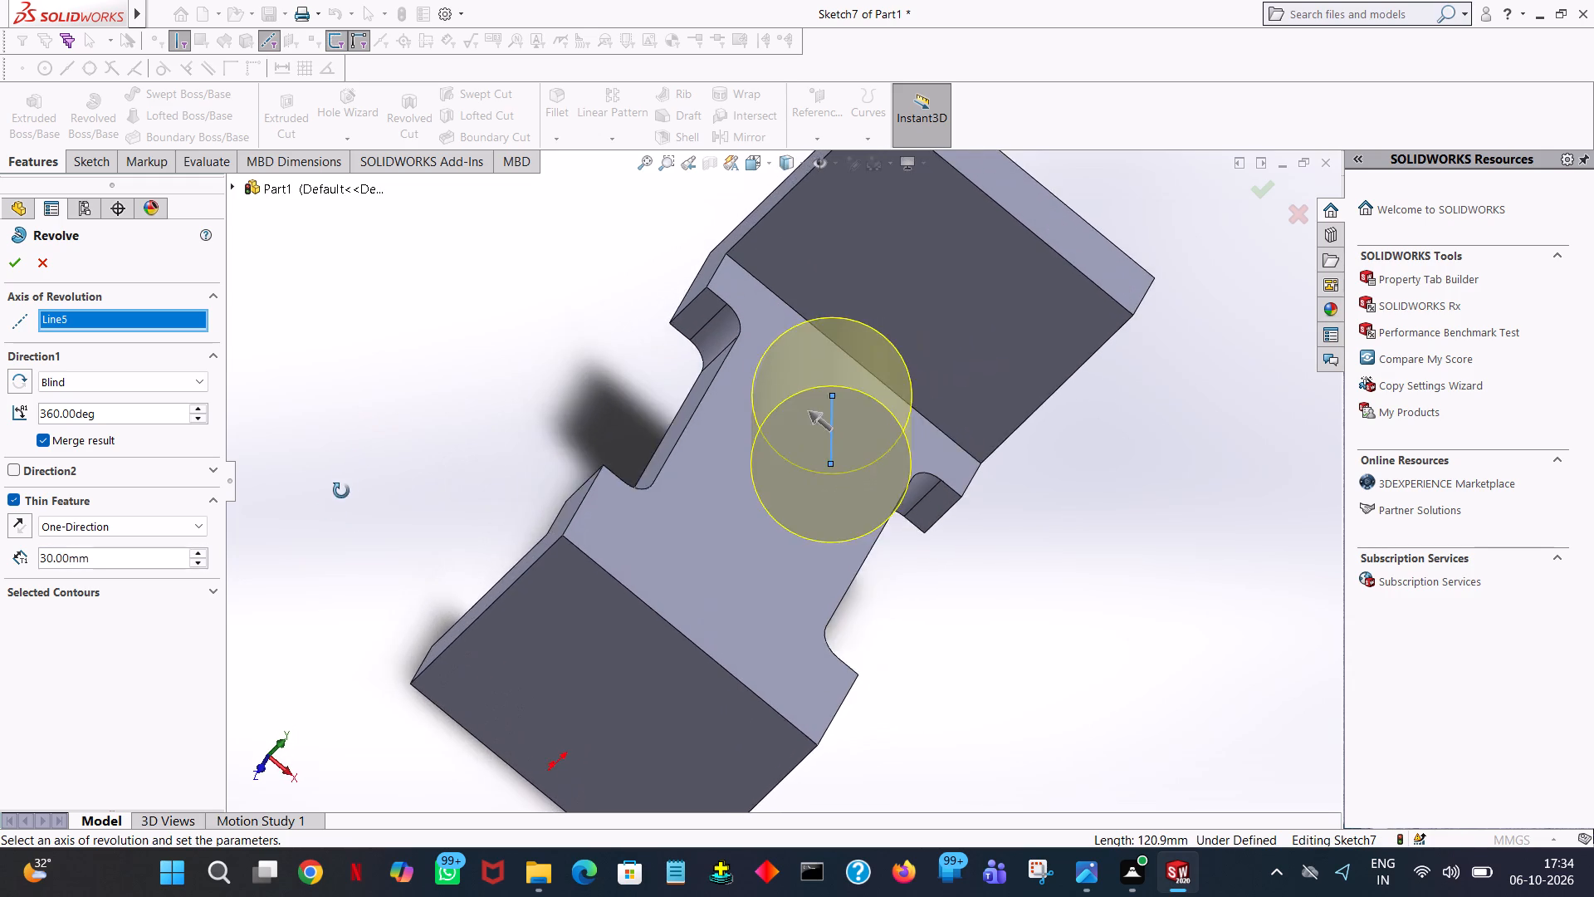
middle_click_drag(341, 491, 326, 514)
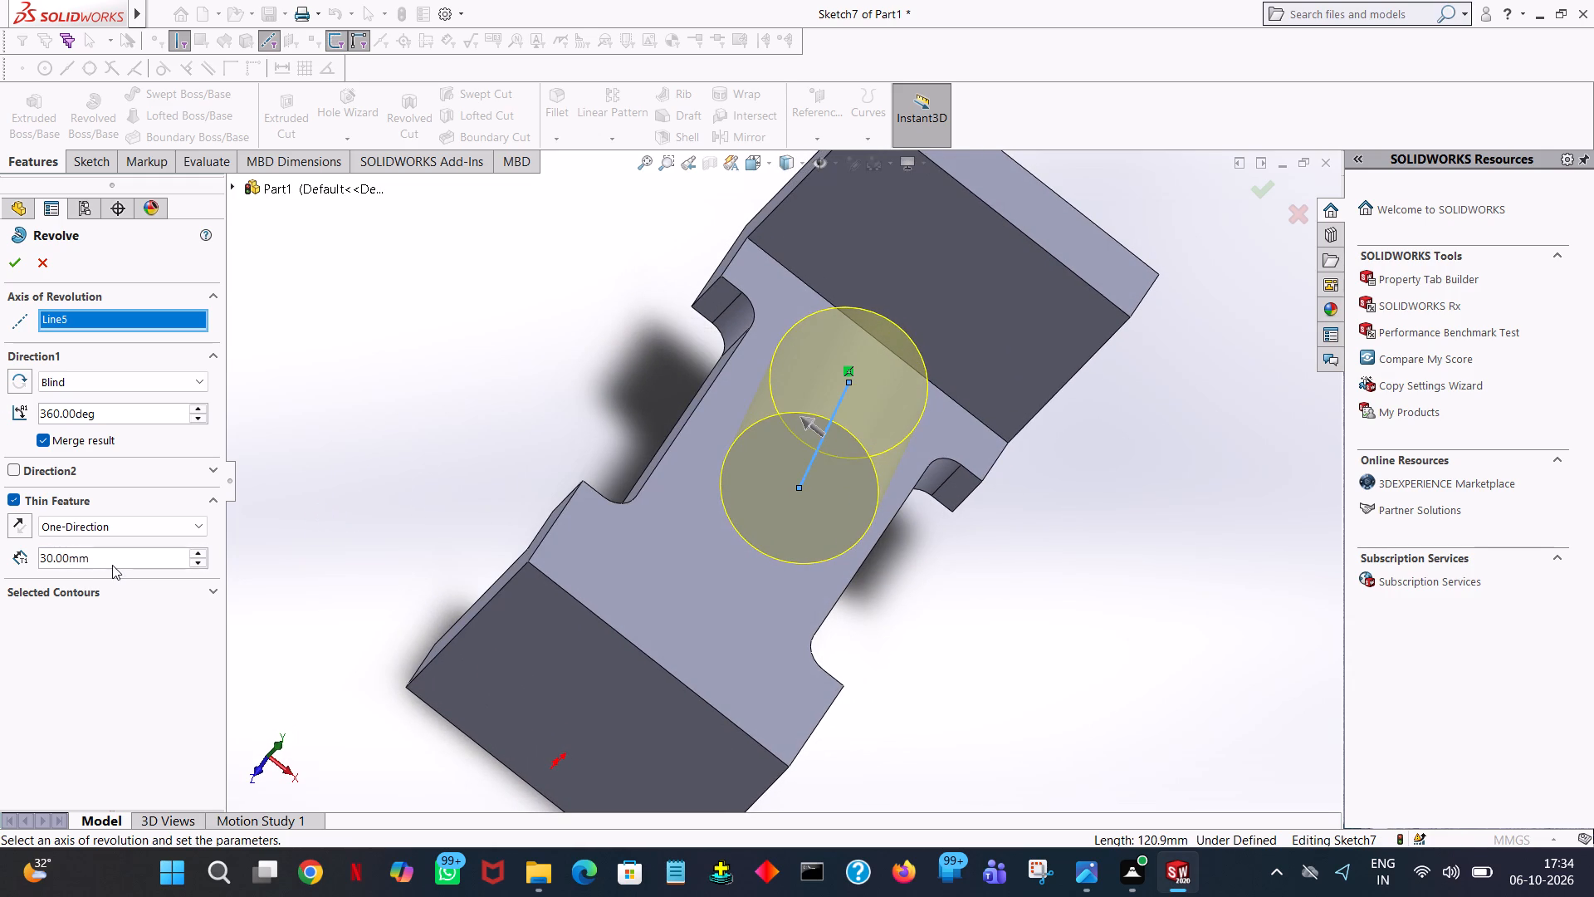
double_click(105, 556)
type("35")
left_click(469, 356)
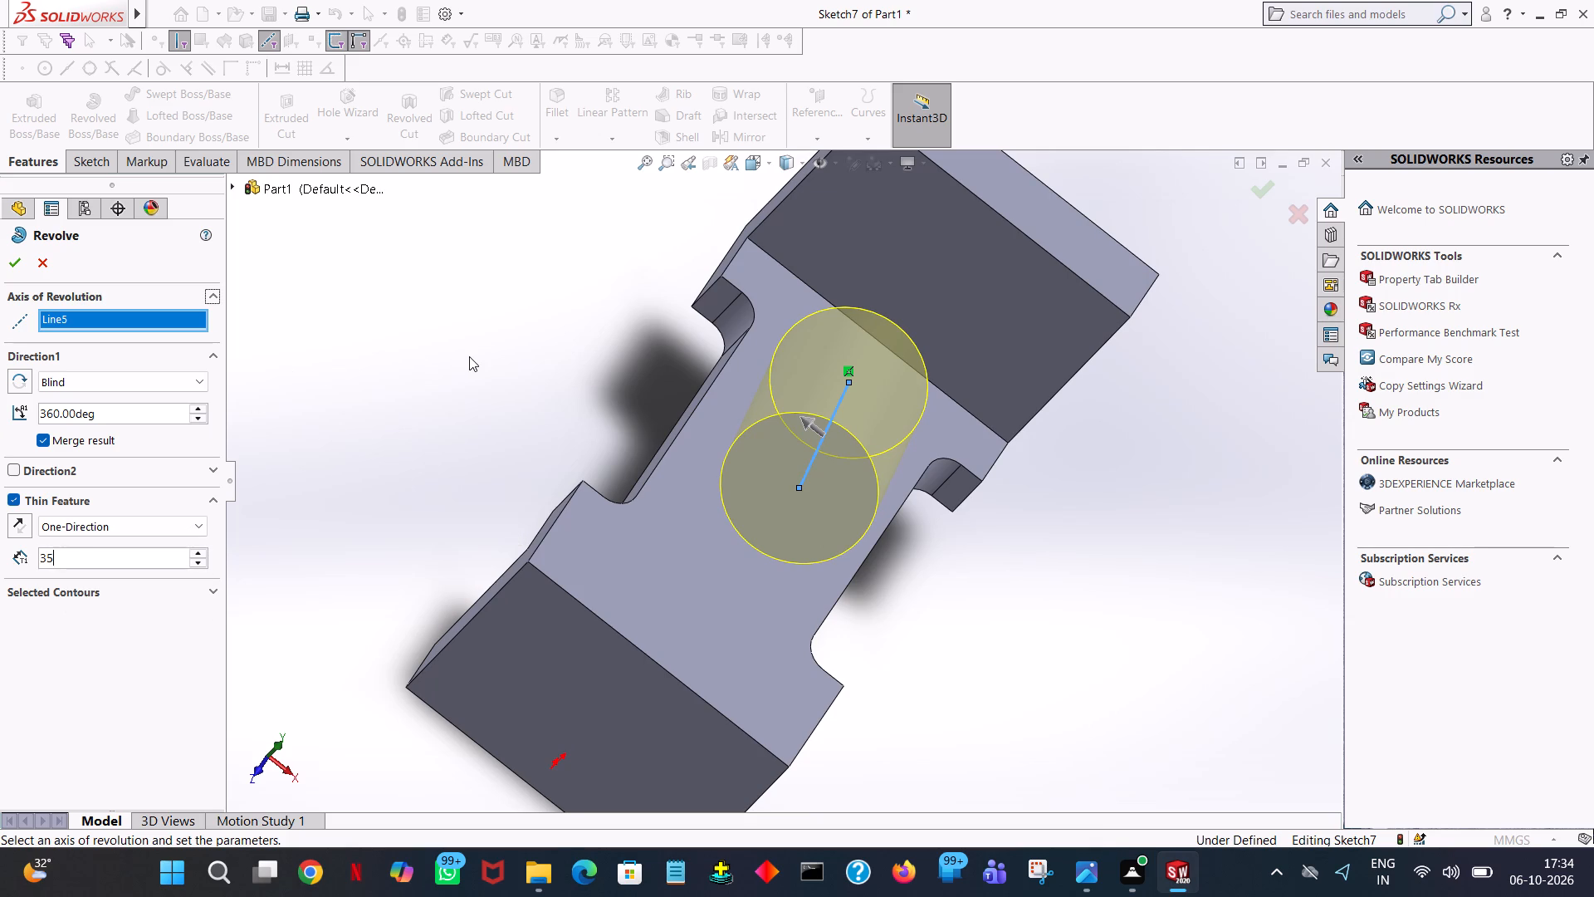
middle_click_drag(469, 356, 448, 282)
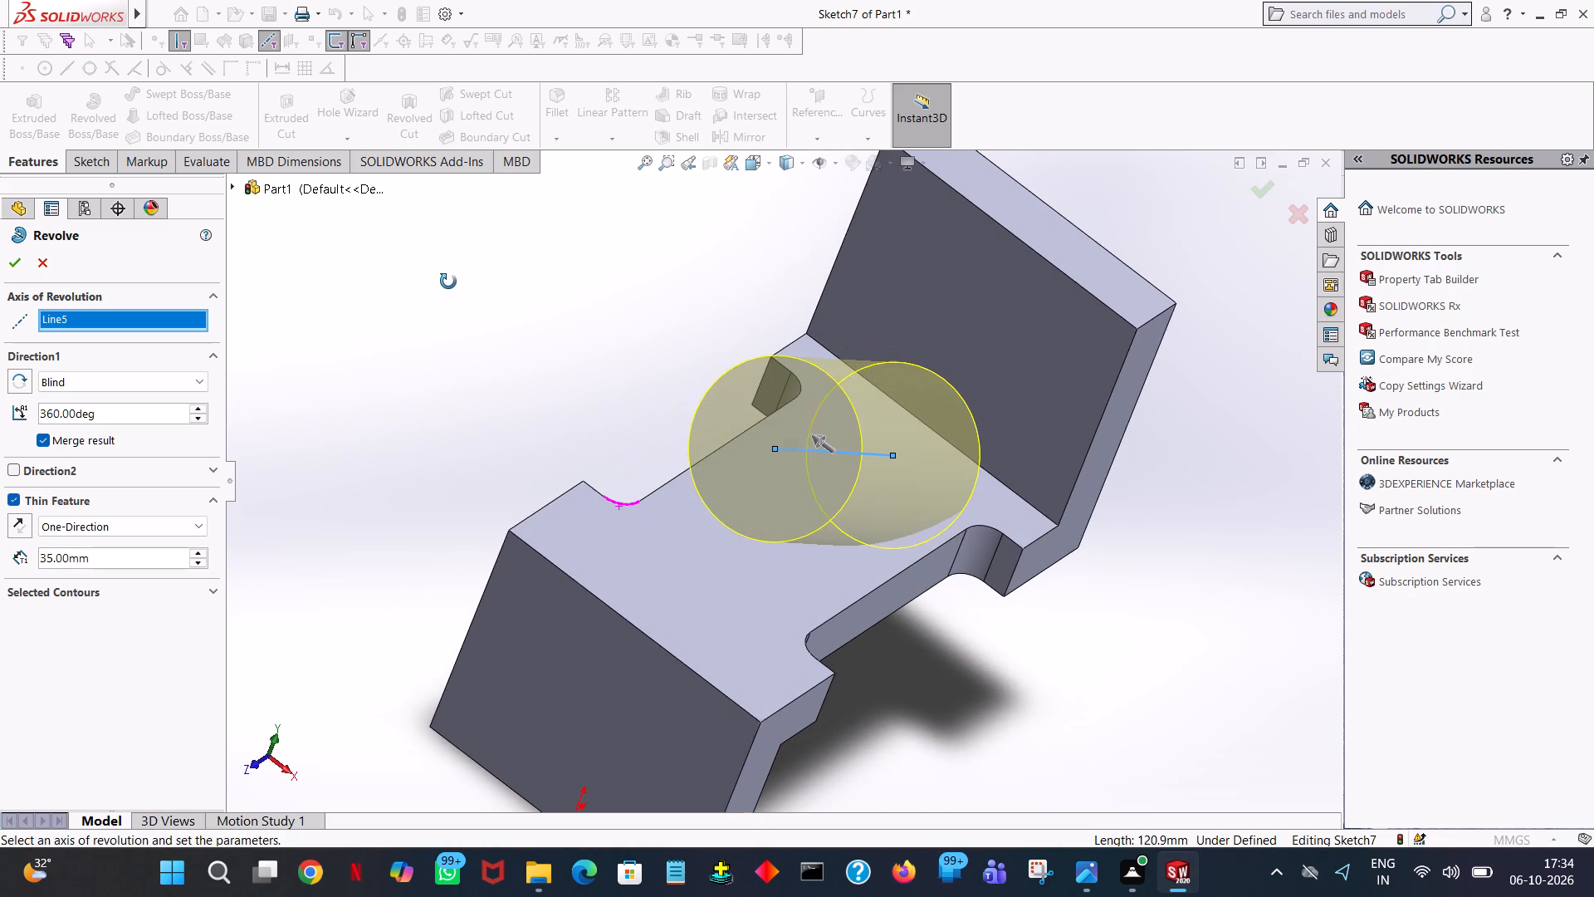
middle_click_drag(448, 282, 449, 282)
middle_click(449, 282)
middle_click(449, 282)
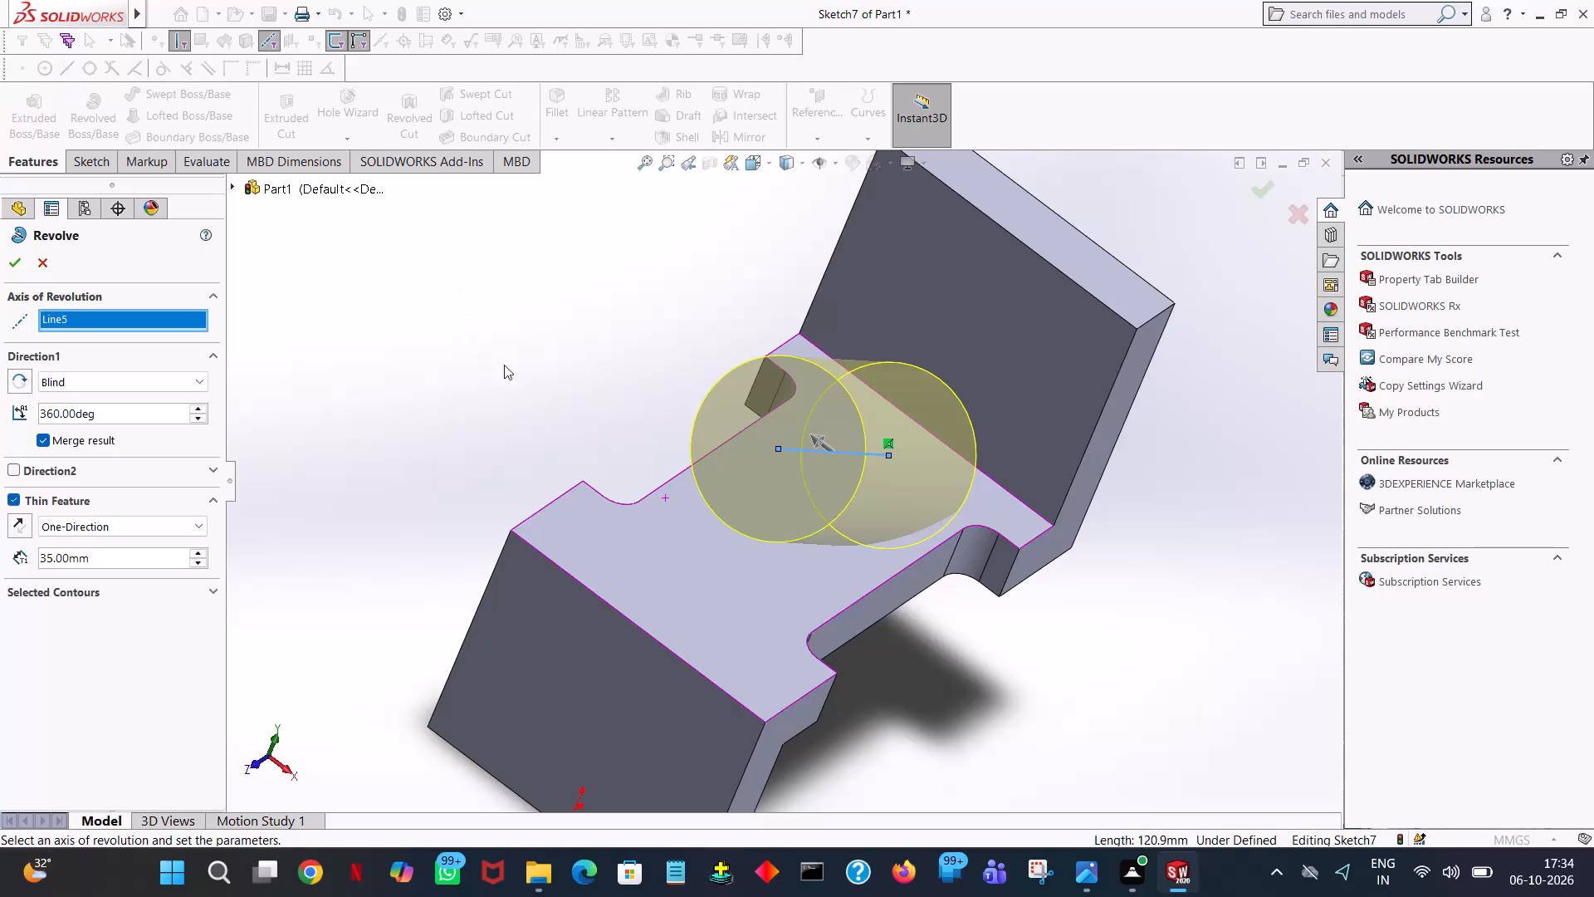
middle_click_drag(358, 331, 244, 301)
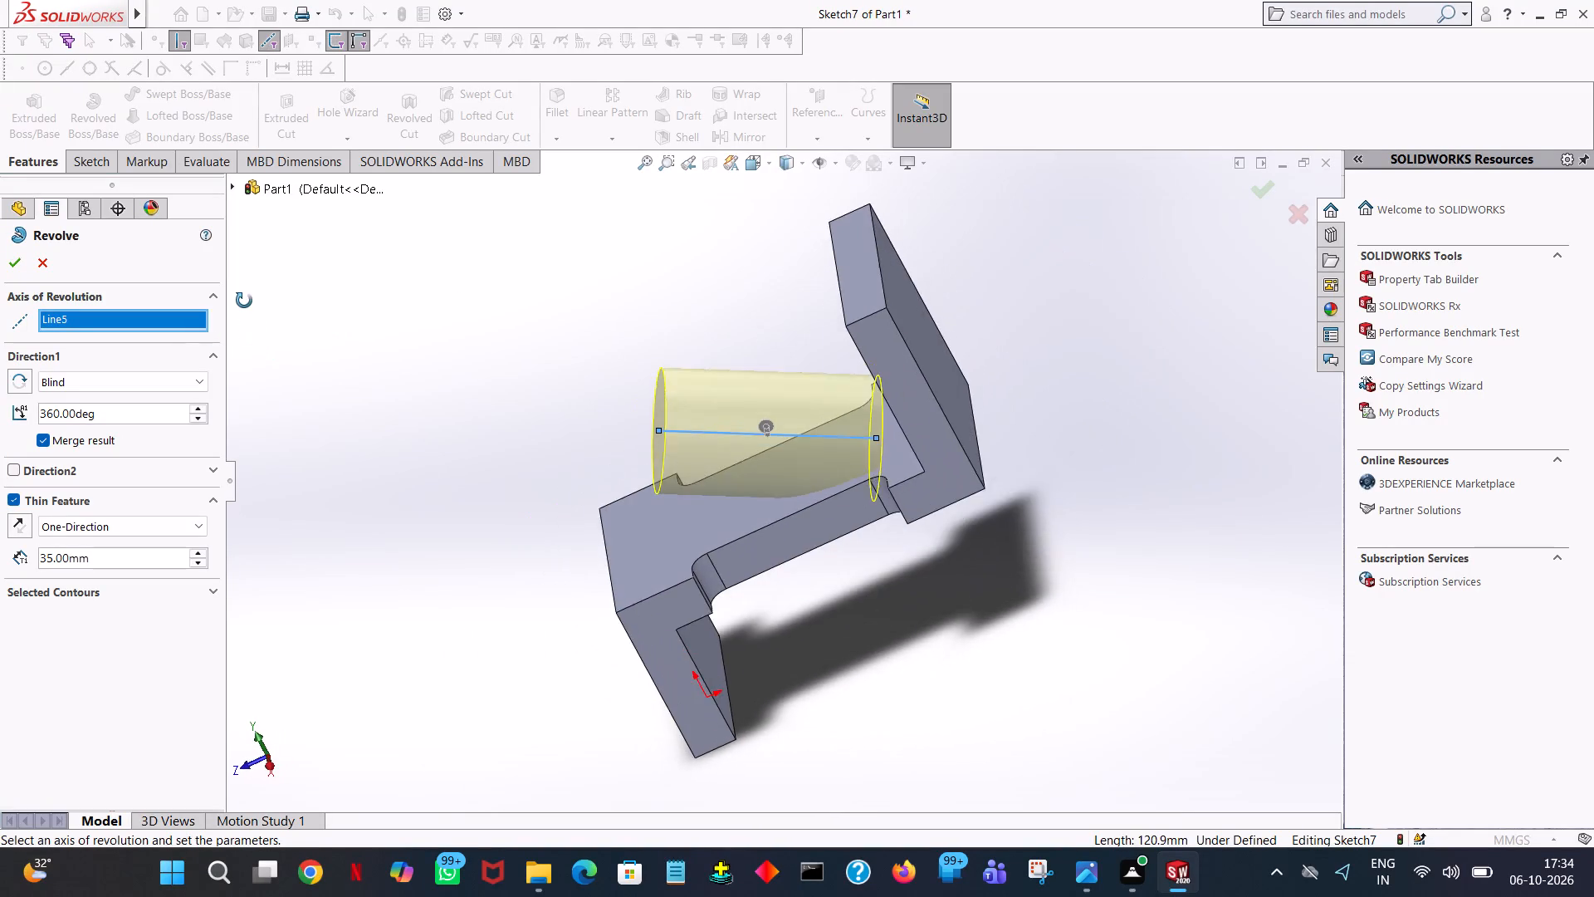
middle_click_drag(244, 301, 392, 272)
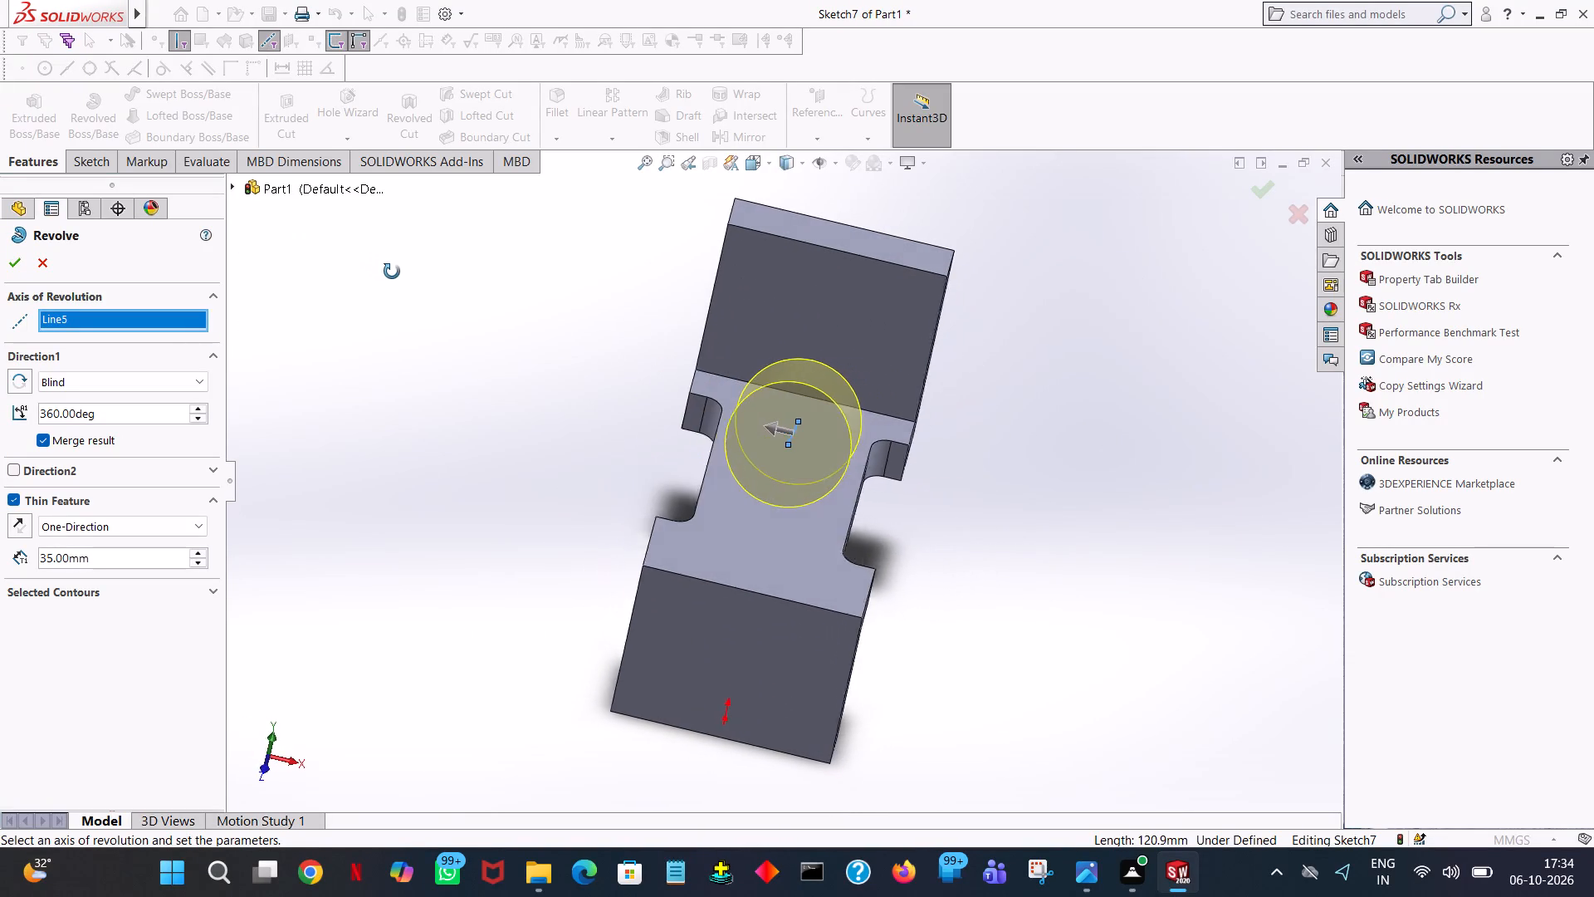
middle_click_drag(392, 272, 403, 276)
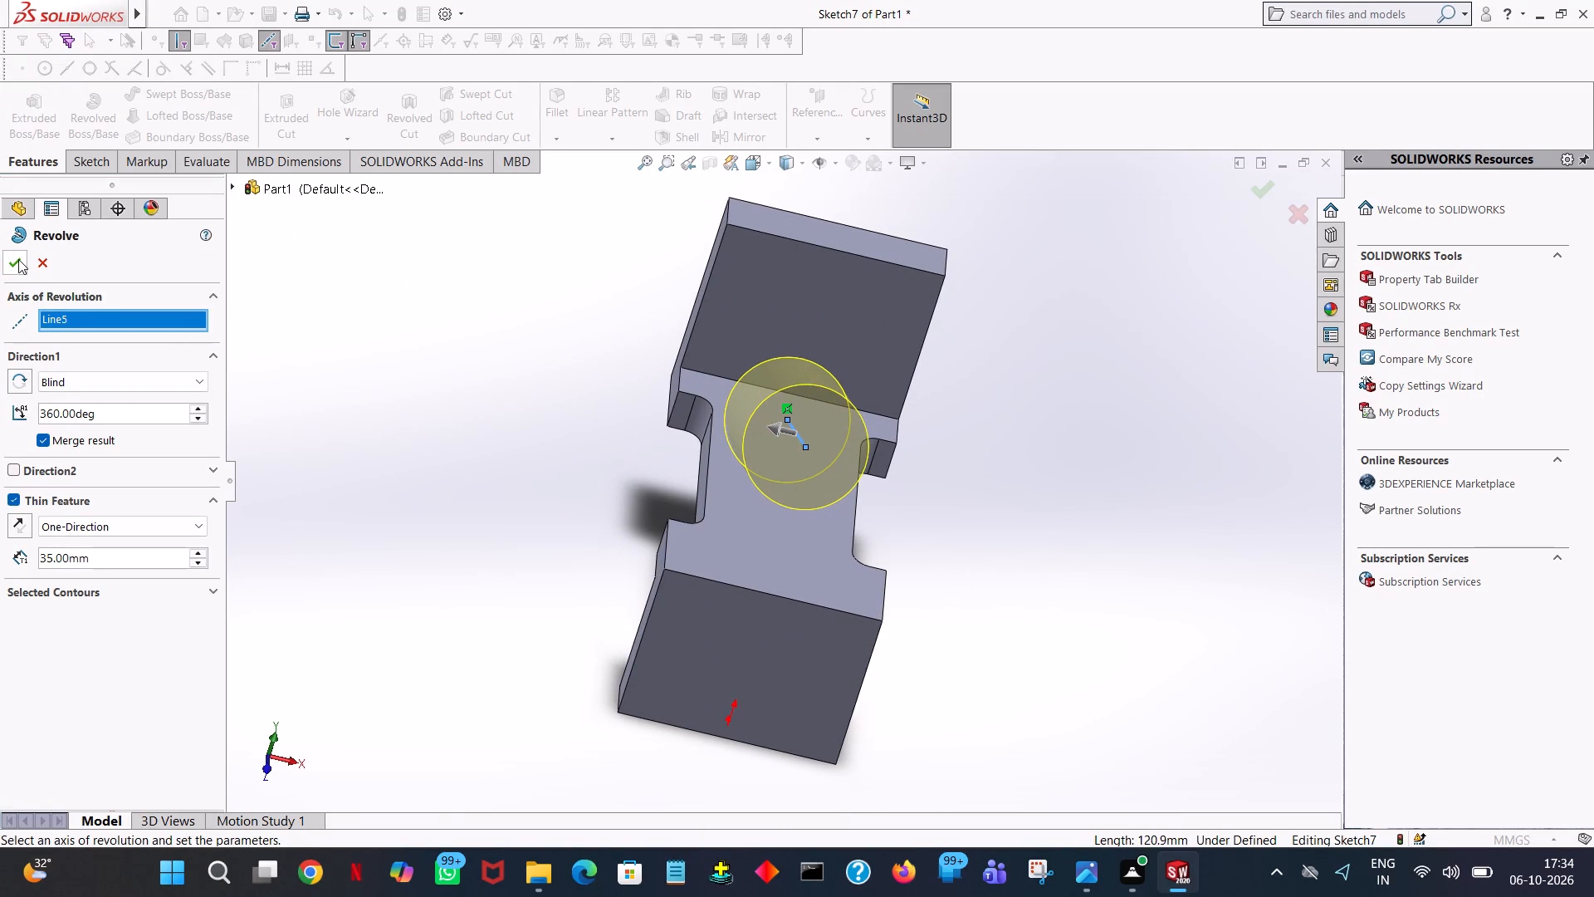
left_click(18, 261)
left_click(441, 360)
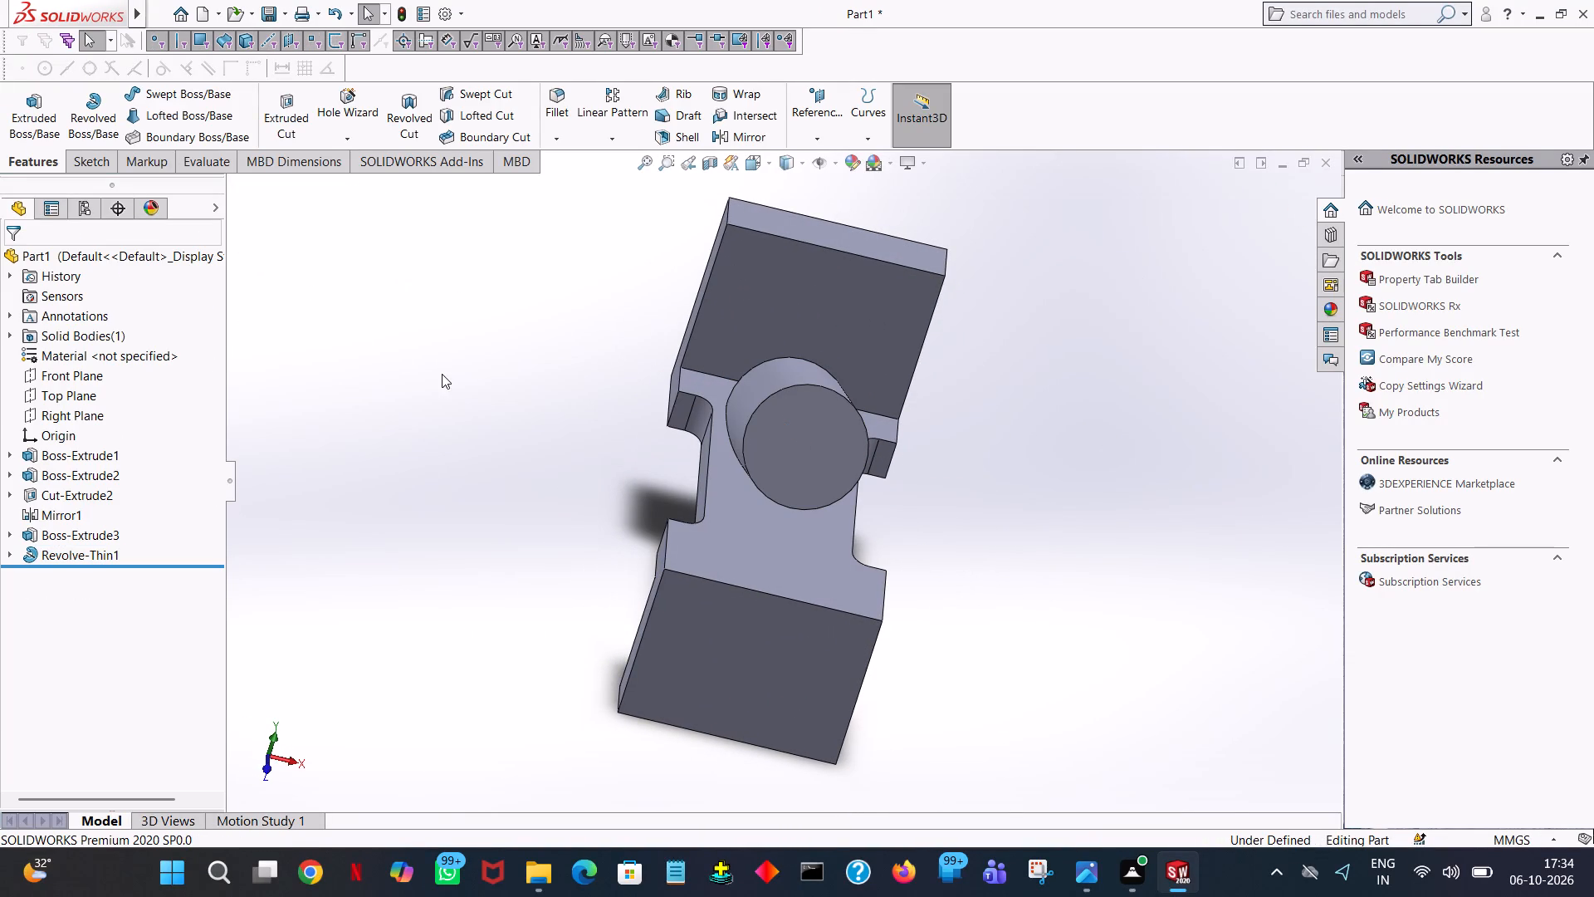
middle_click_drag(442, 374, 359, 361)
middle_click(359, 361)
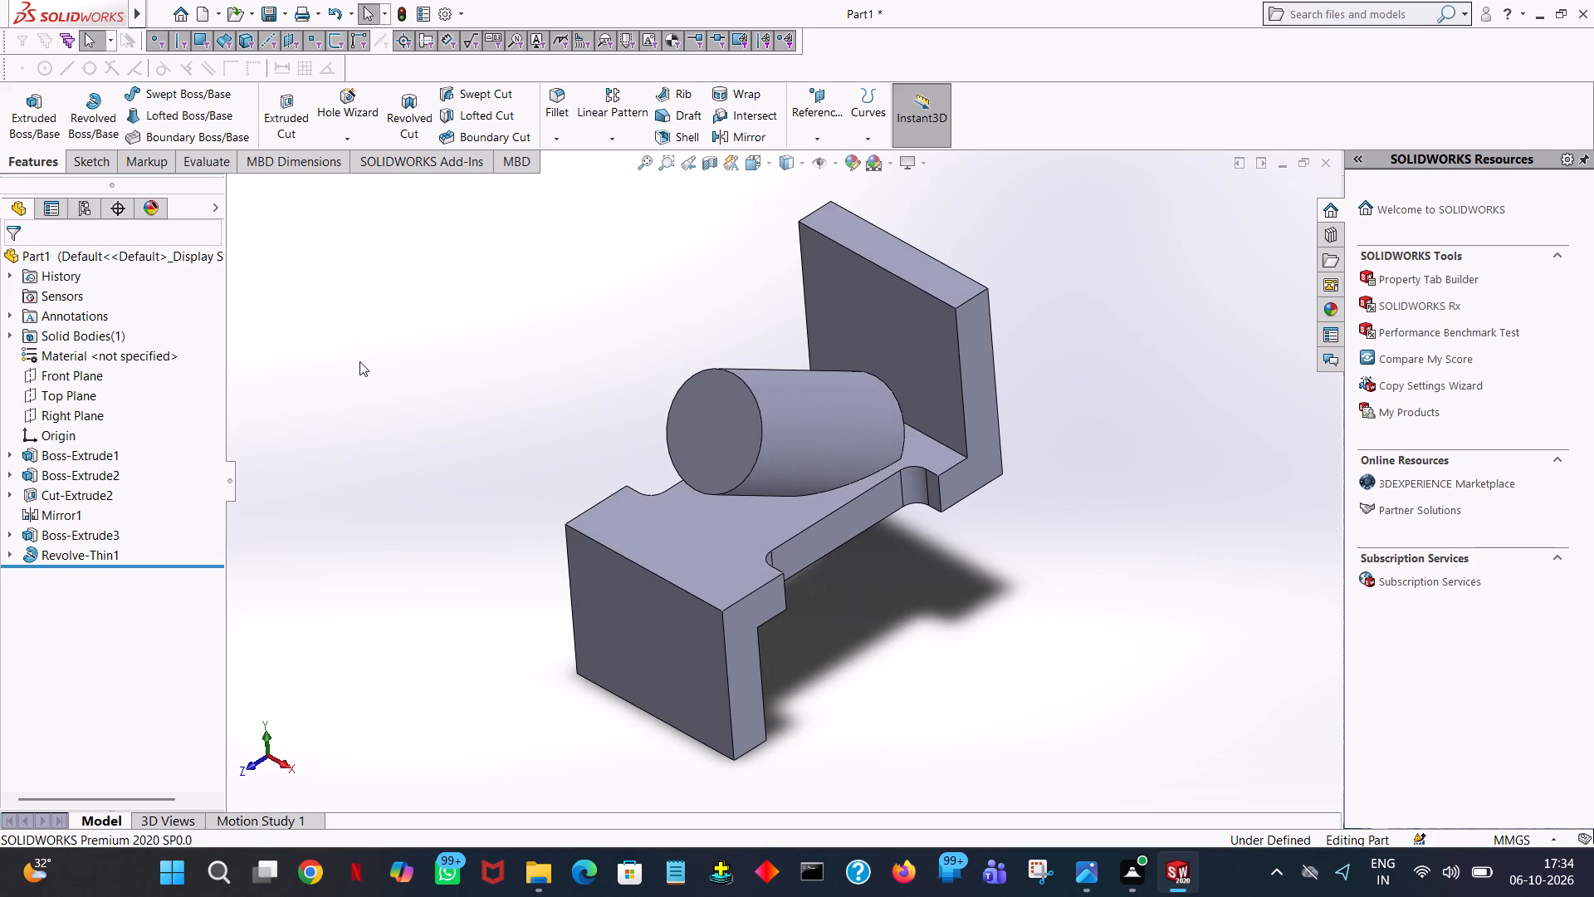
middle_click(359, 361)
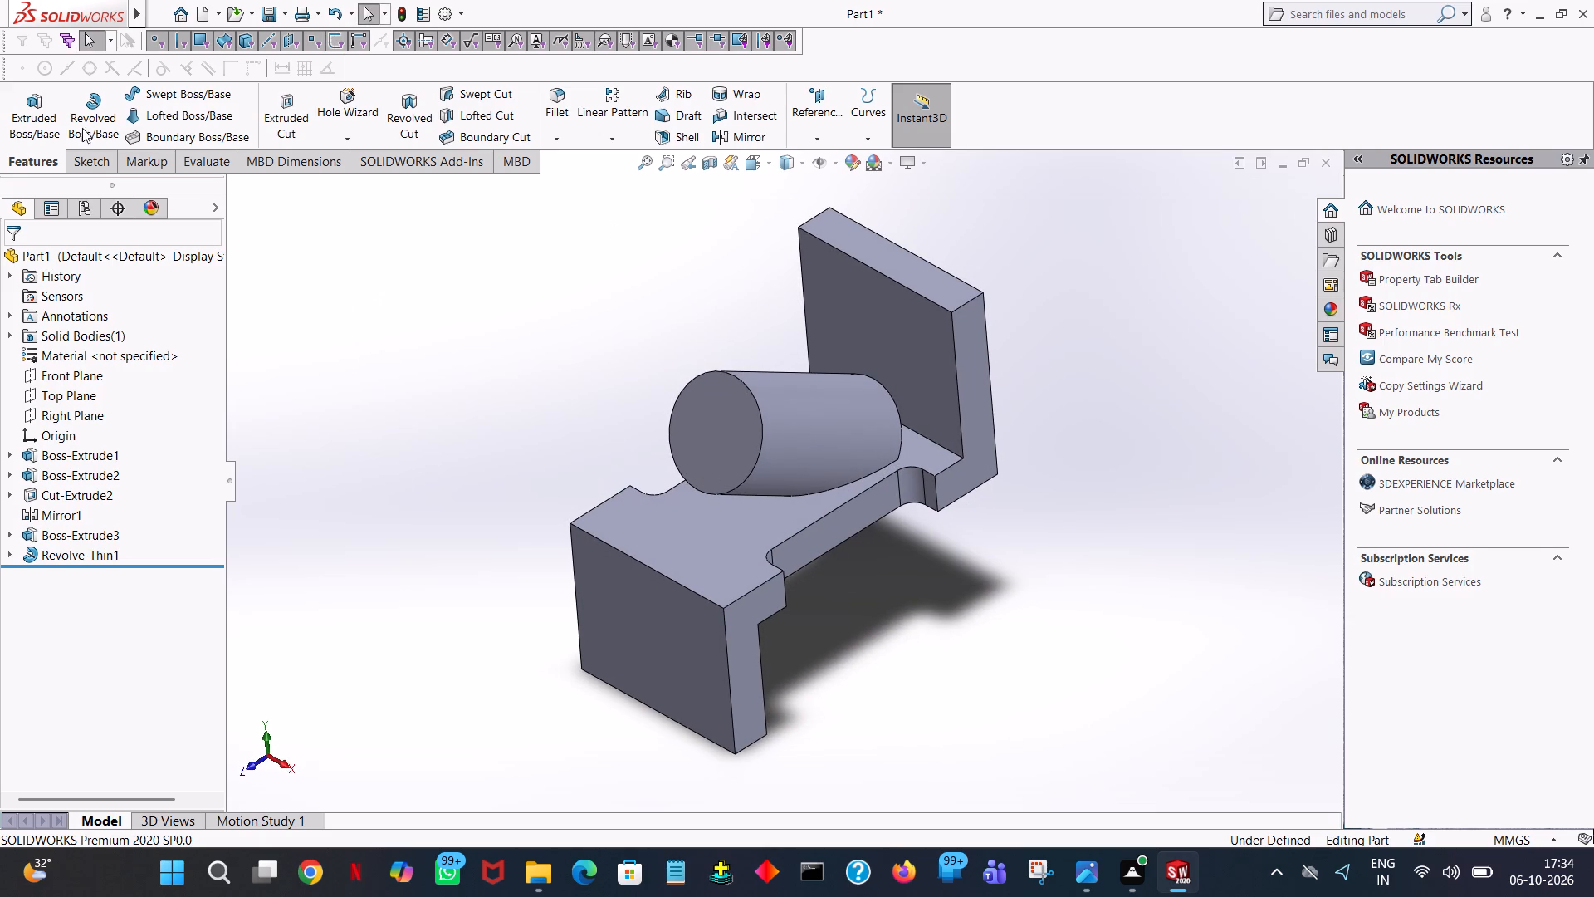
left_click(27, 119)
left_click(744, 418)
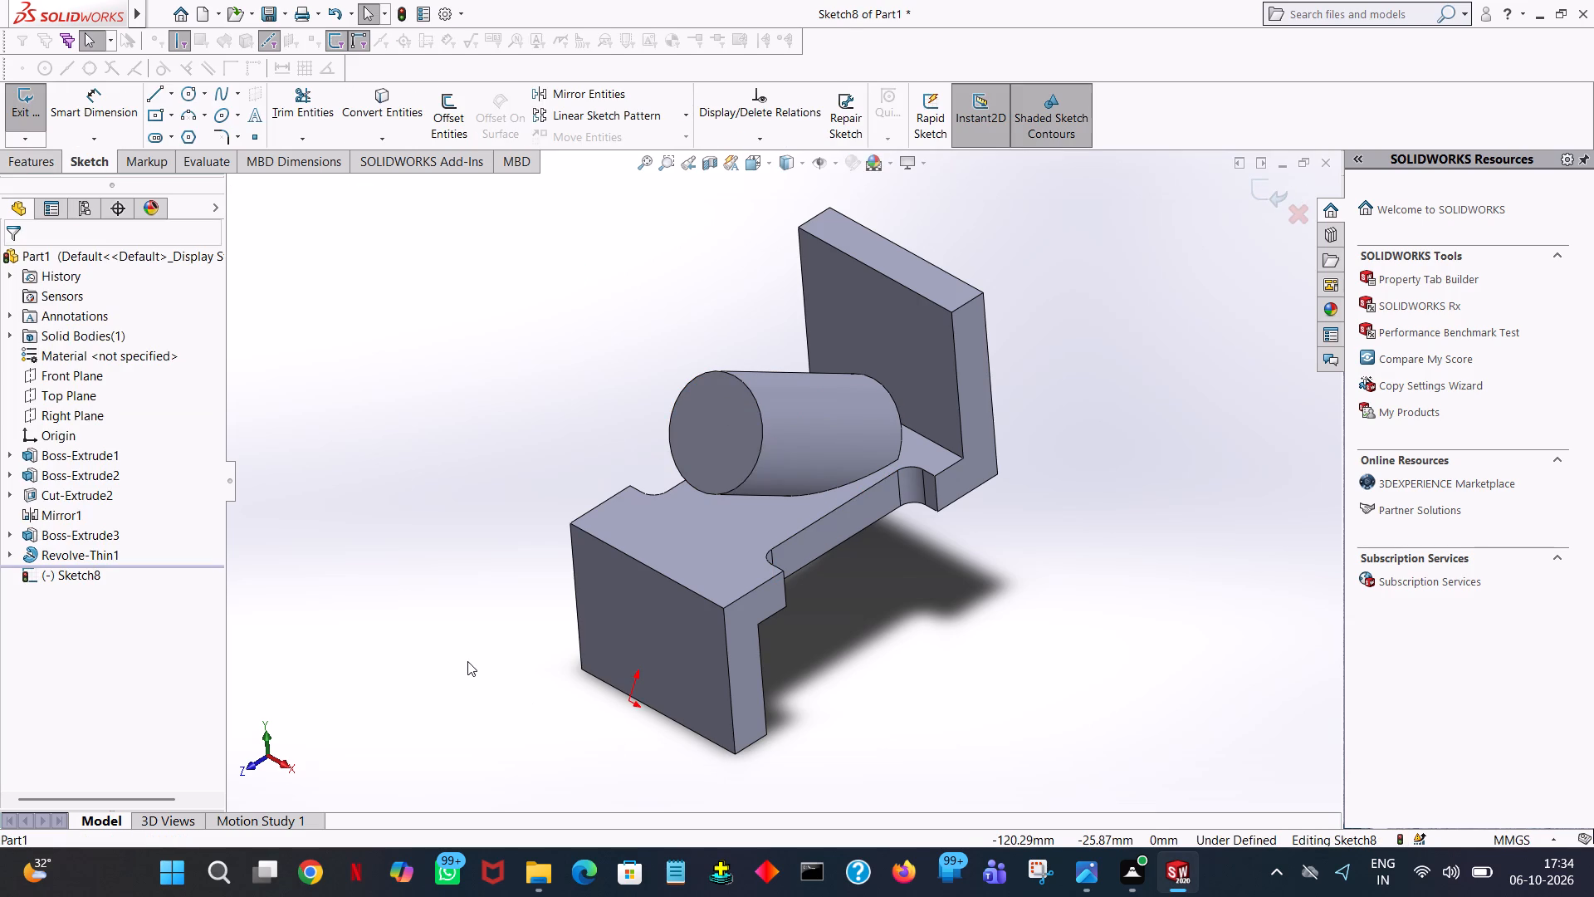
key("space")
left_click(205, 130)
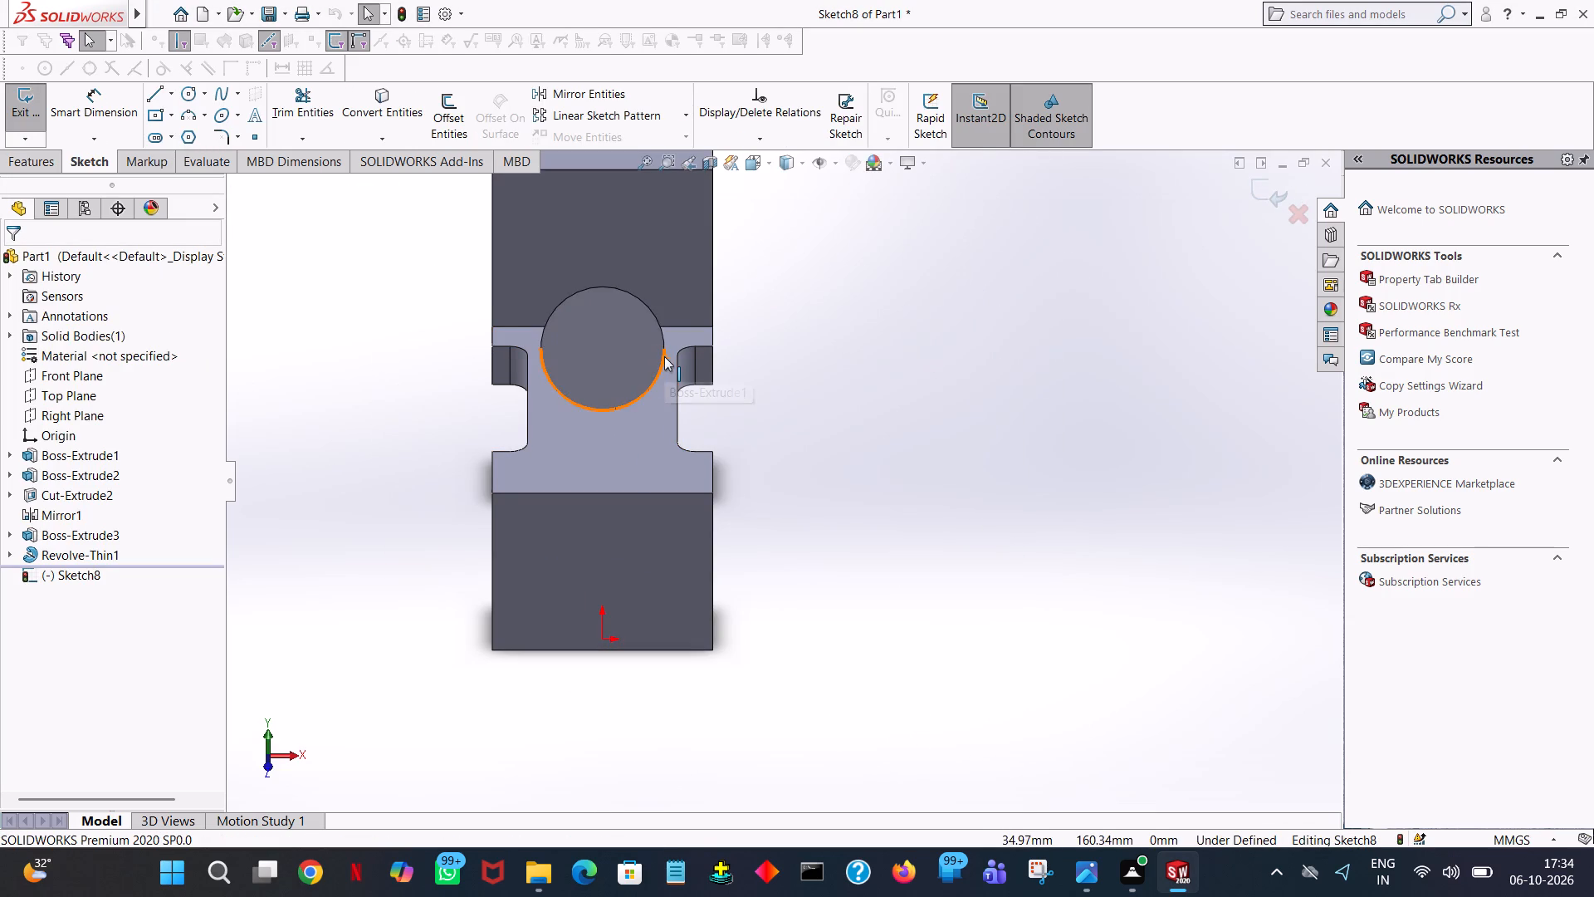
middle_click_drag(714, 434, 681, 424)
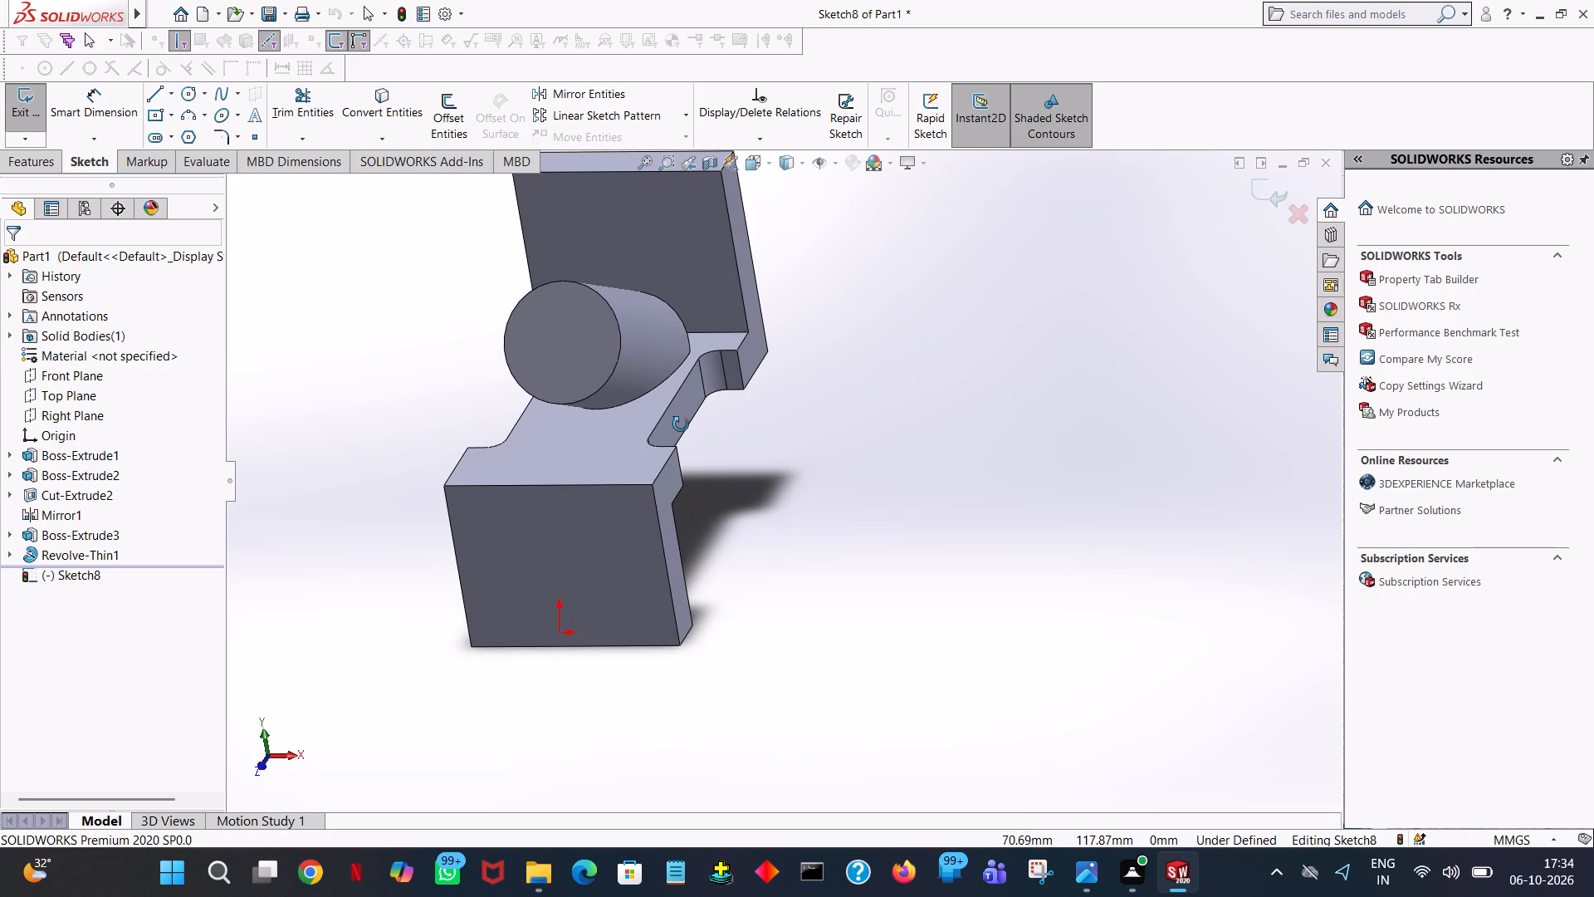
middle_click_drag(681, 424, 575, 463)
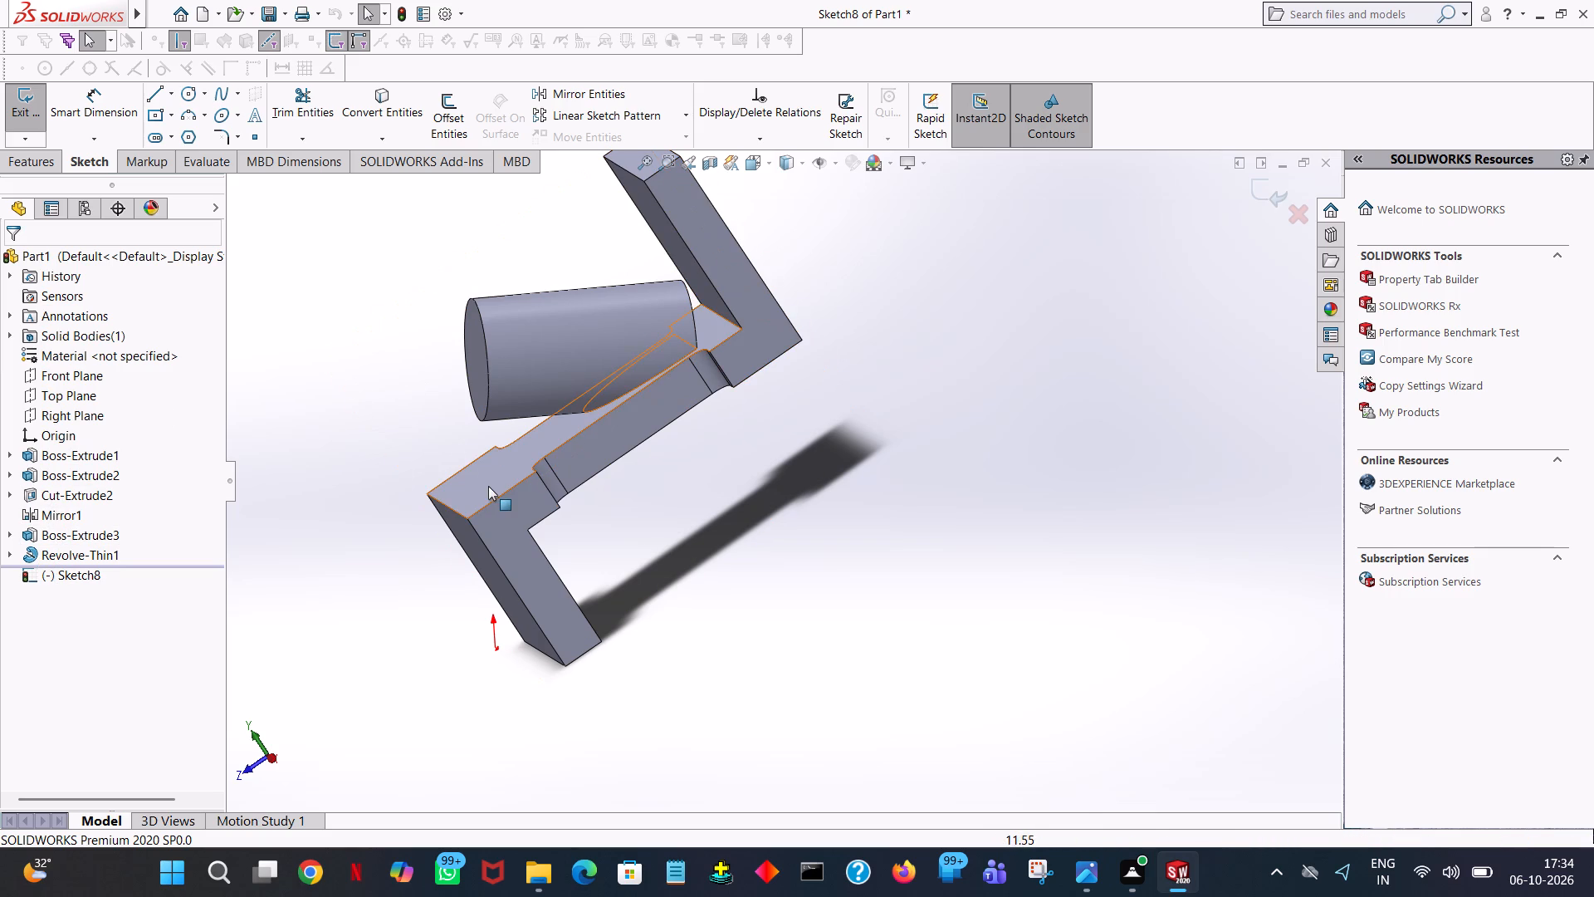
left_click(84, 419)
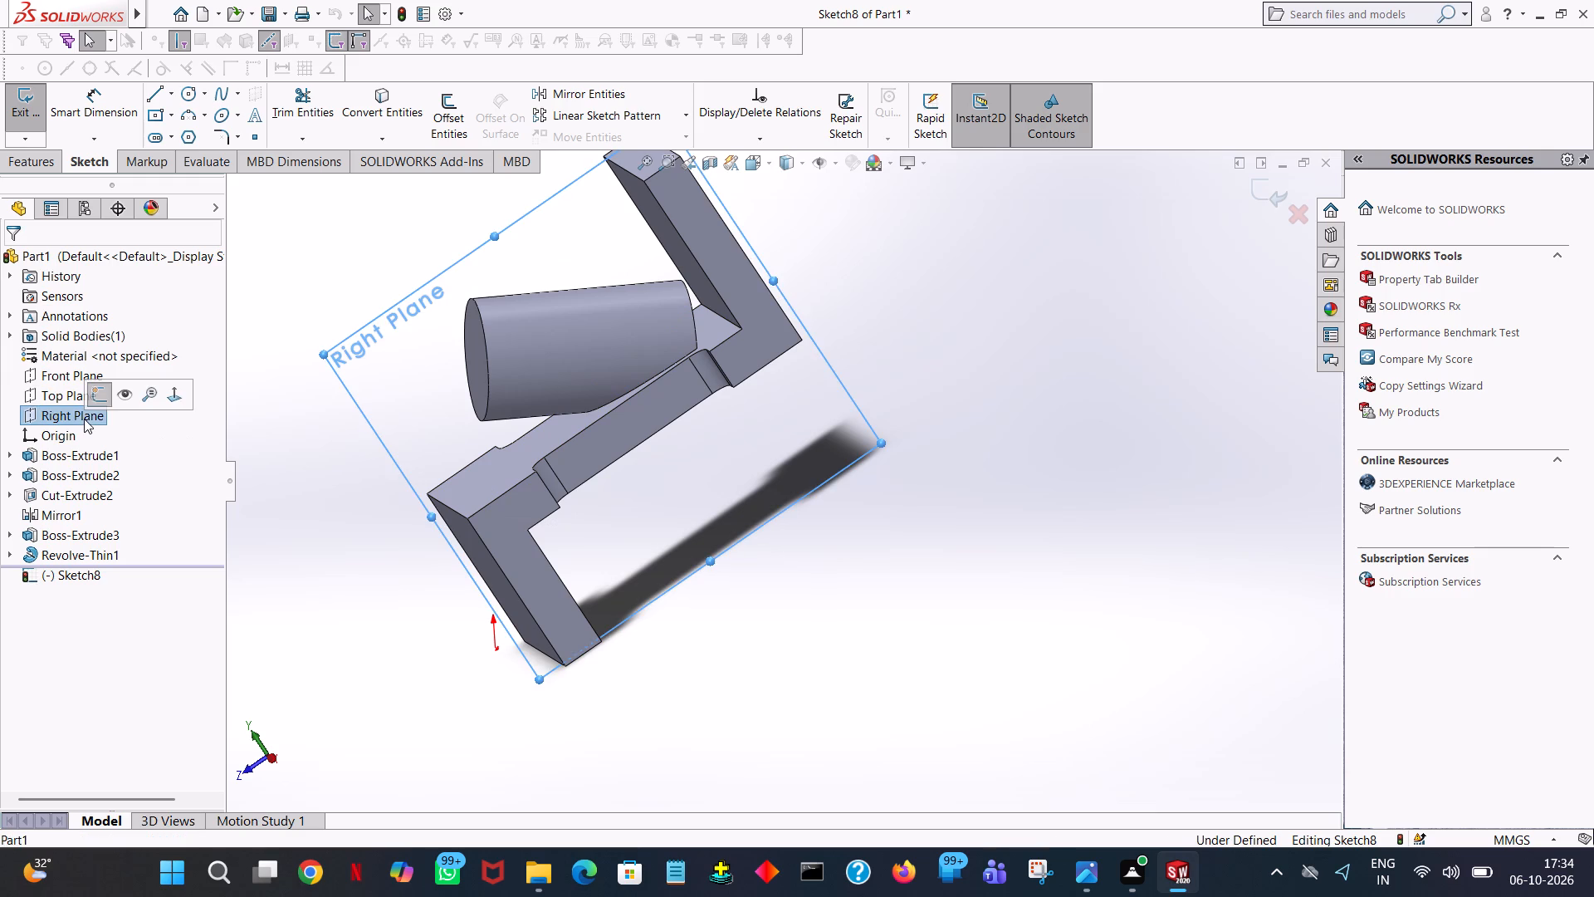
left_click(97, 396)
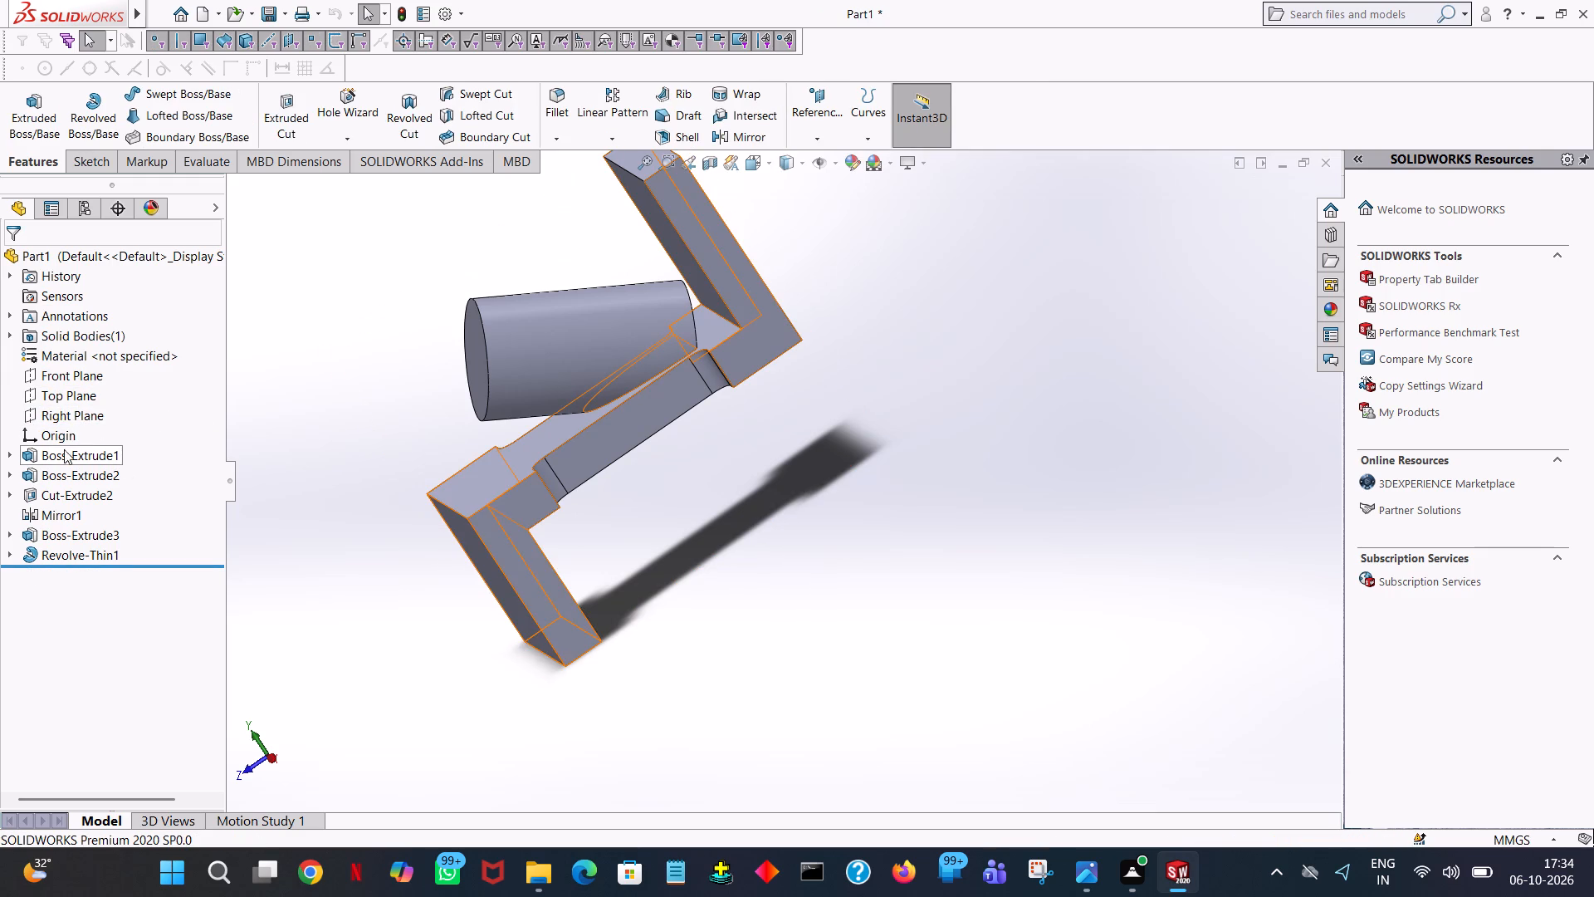
Start a reference plane parallel to the Right Plane, offset by 35/2 (17.5 mm).
left_click(79, 419)
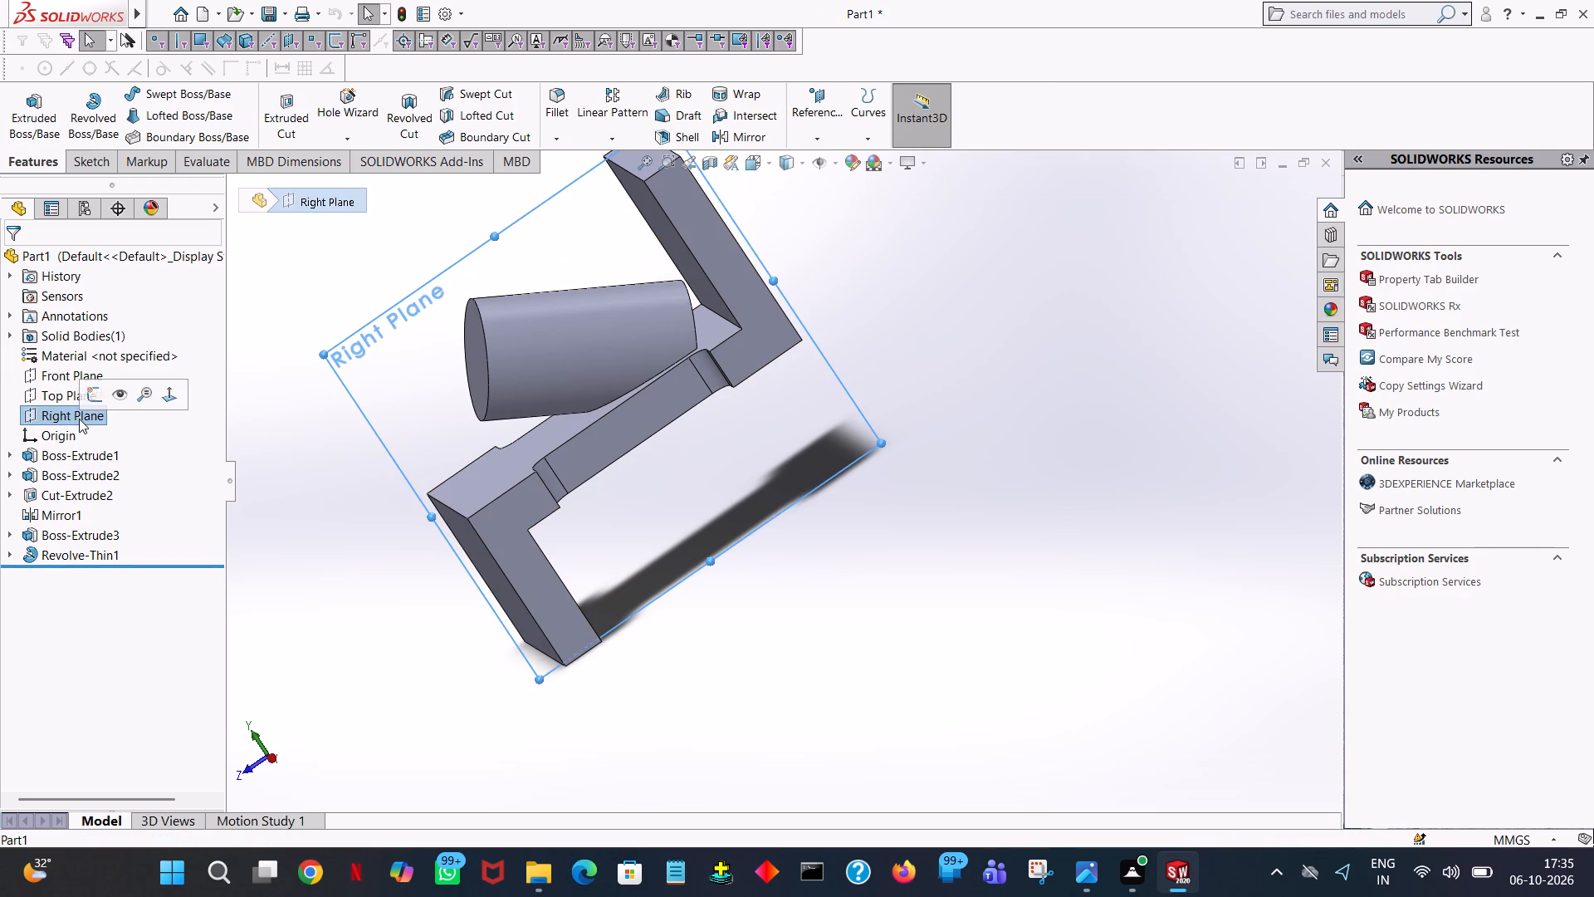
middle_click_drag(250, 473, 409, 392)
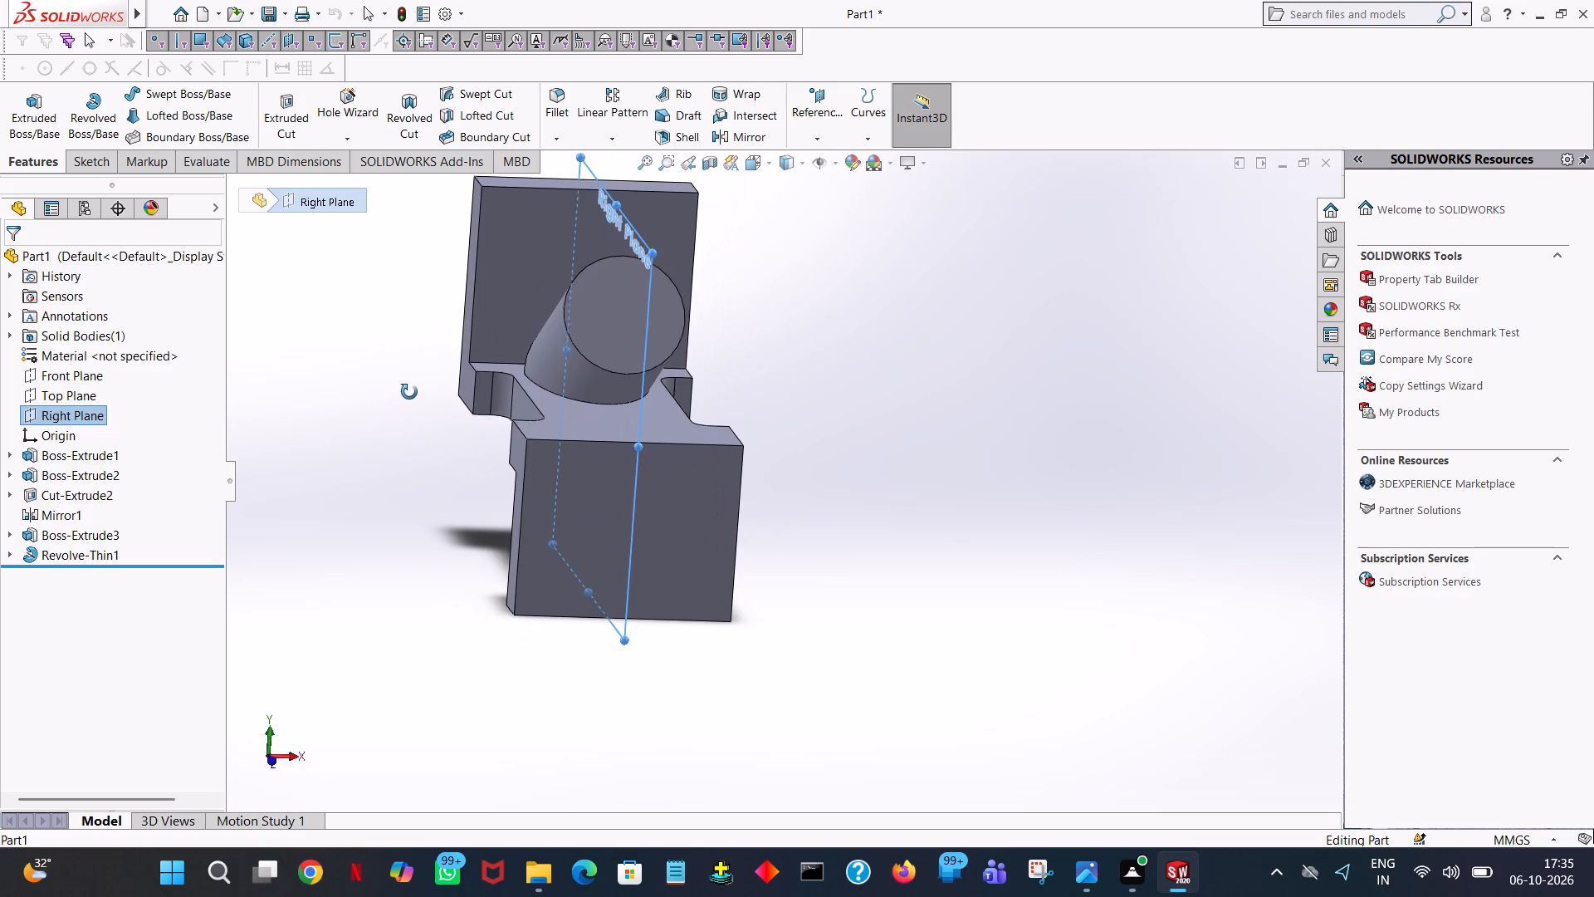
middle_click_drag(409, 392, 260, 434)
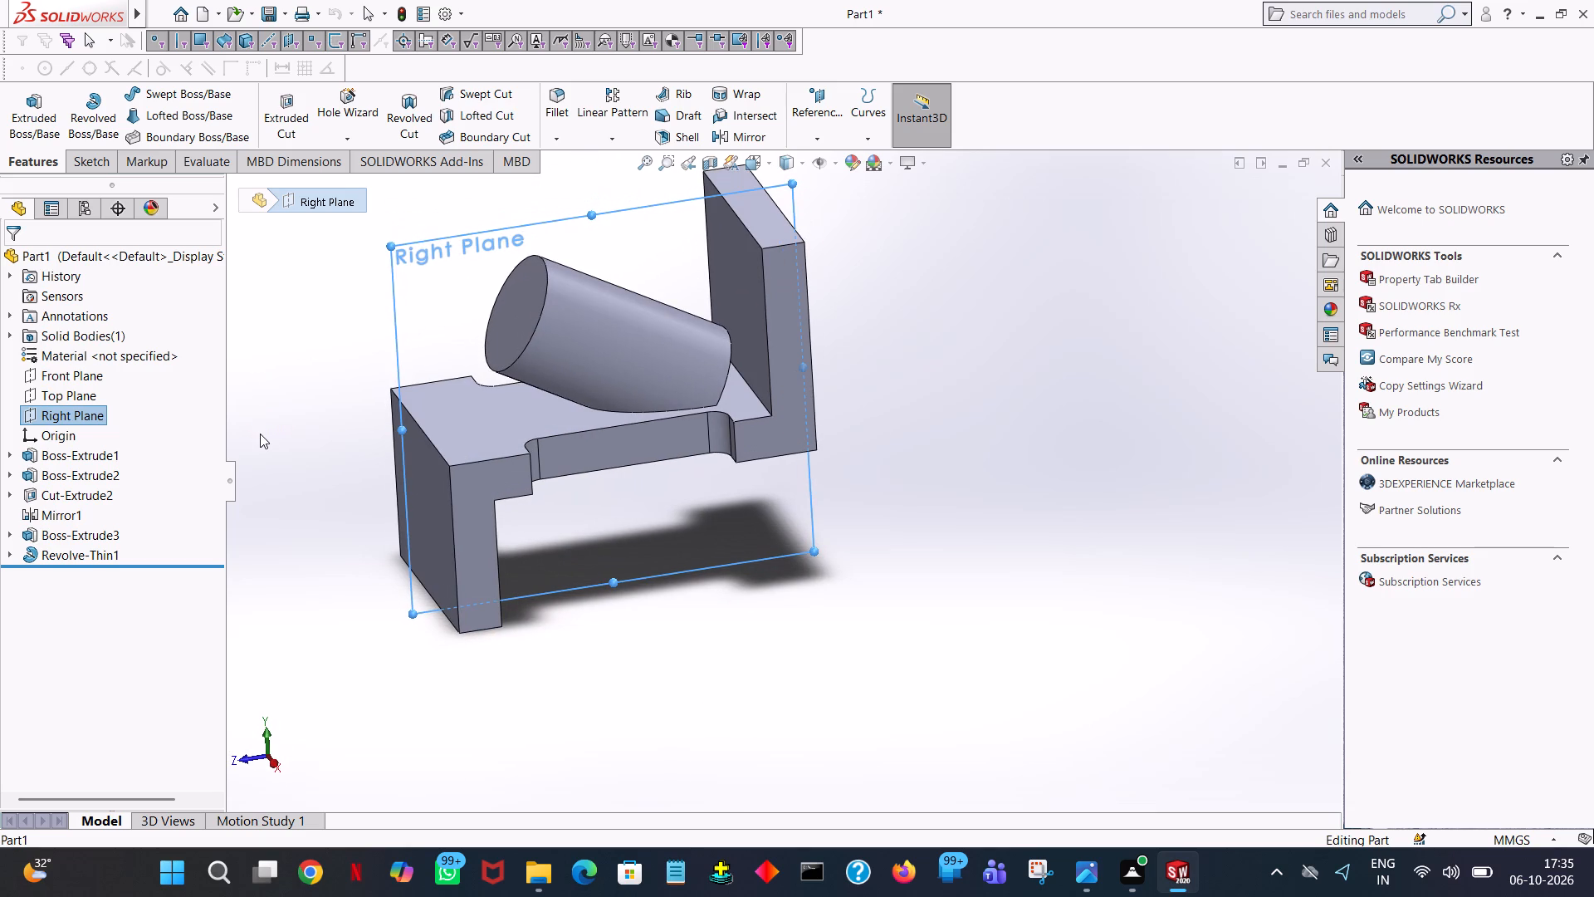
middle_click_drag(260, 434, 334, 477)
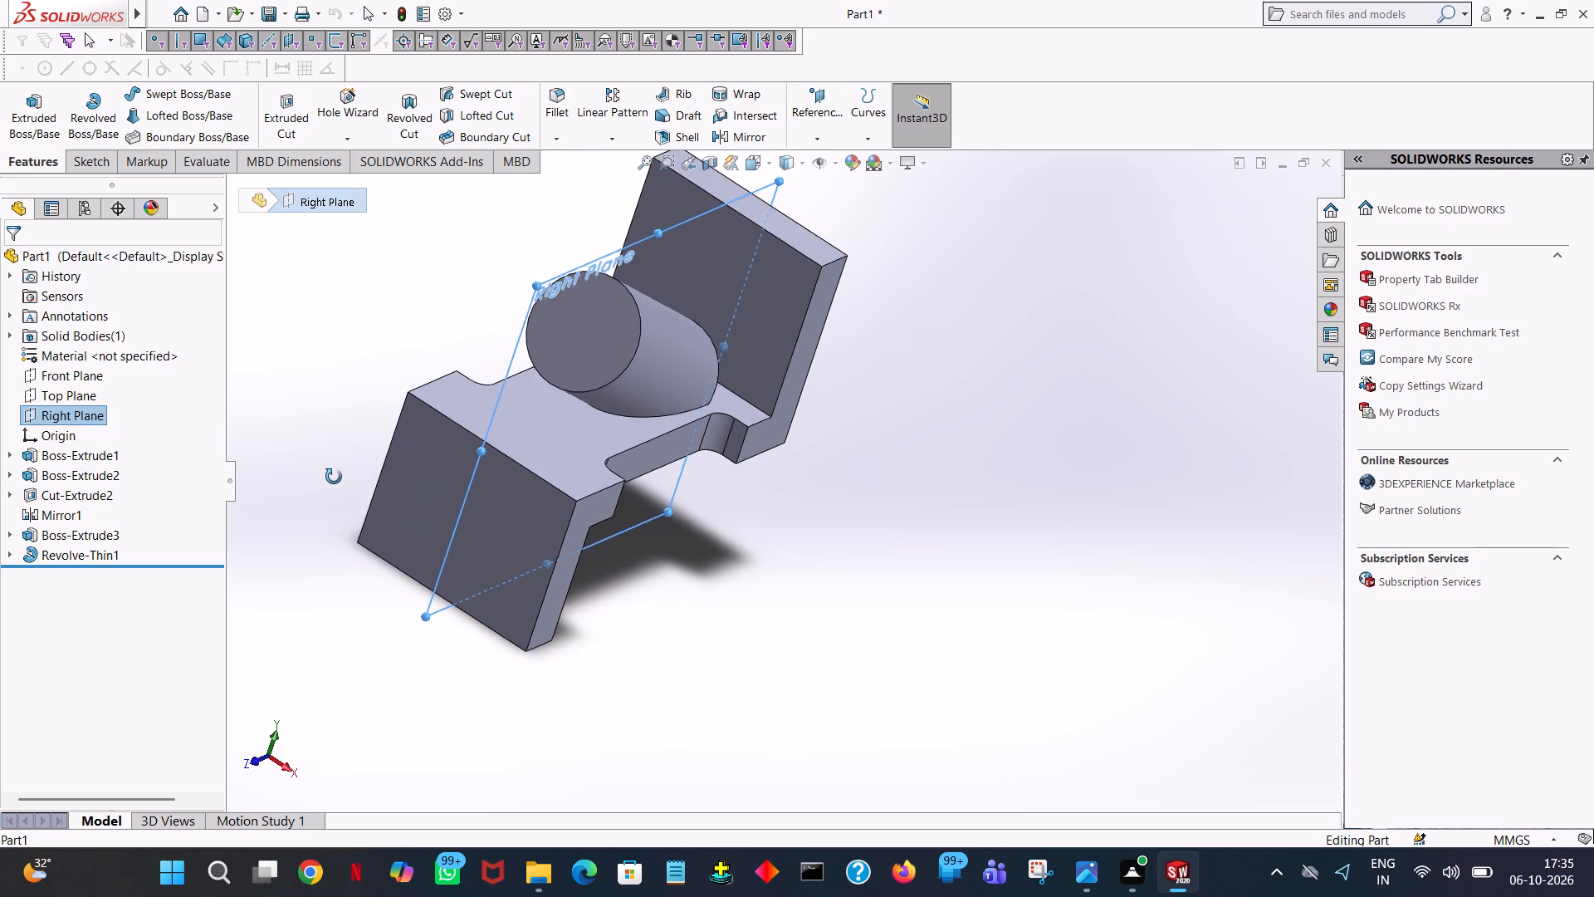
middle_click_drag(334, 477, 326, 594)
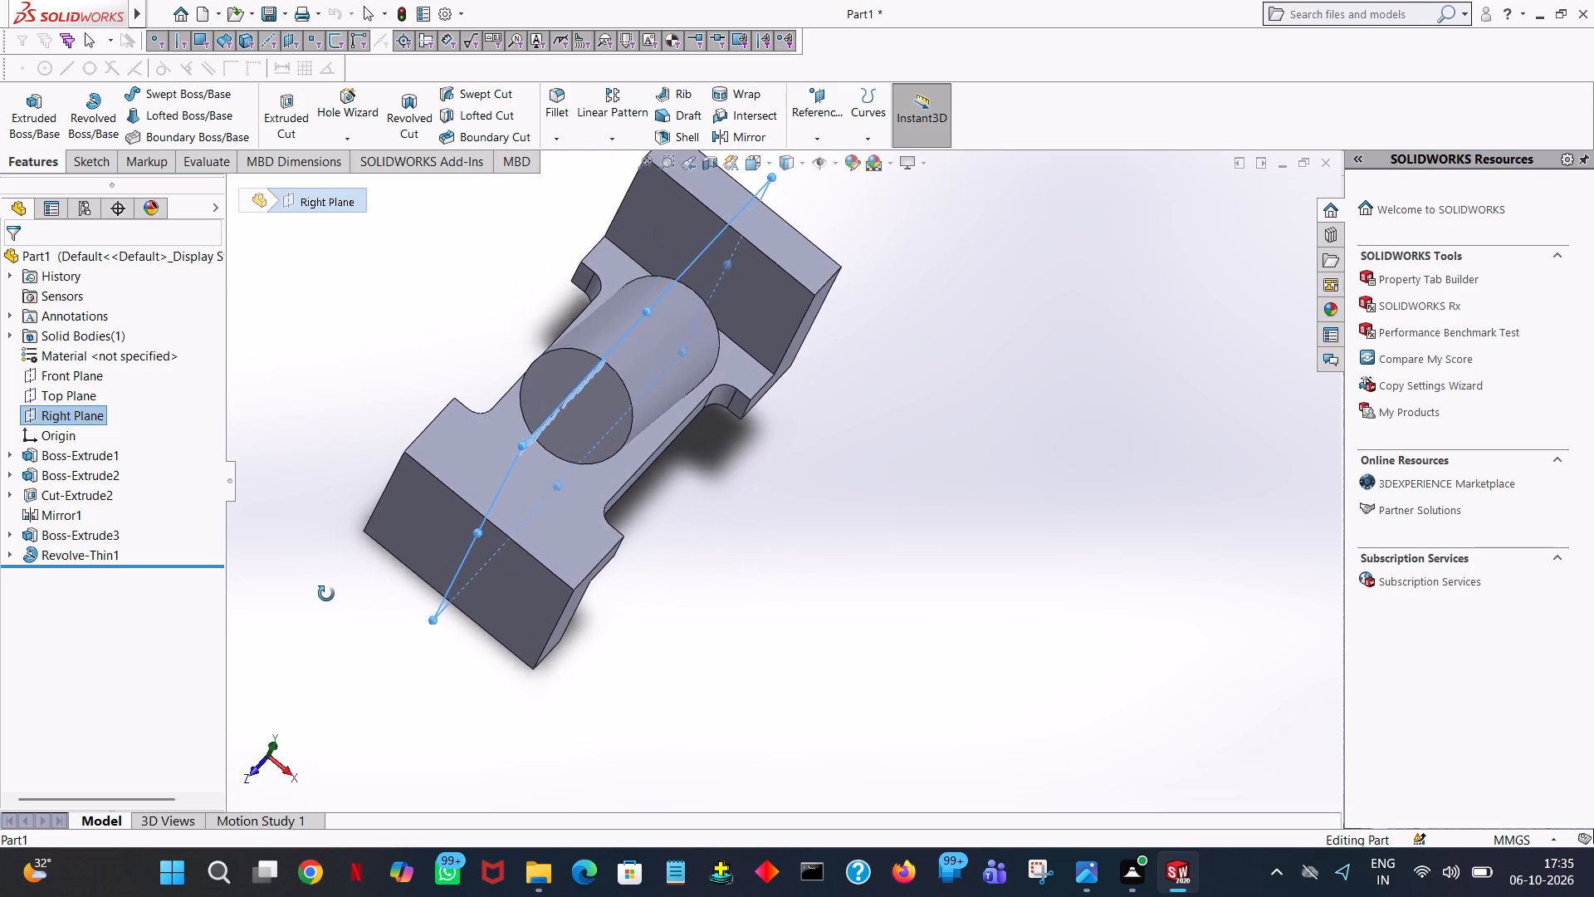
middle_click_drag(326, 594, 280, 428)
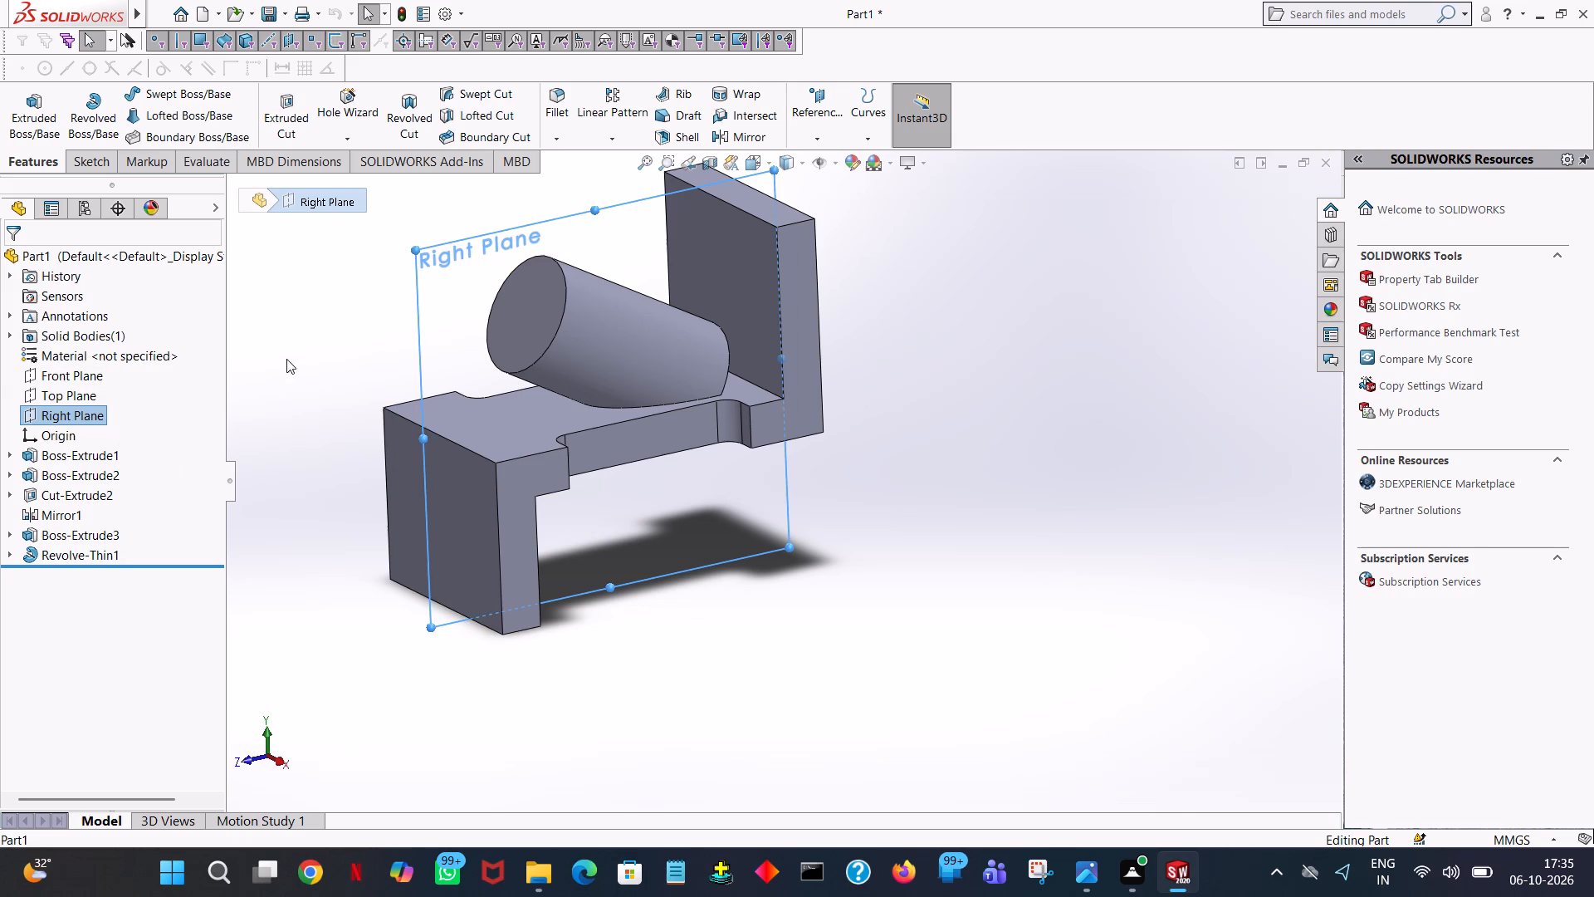
middle_click_drag(332, 386, 399, 529)
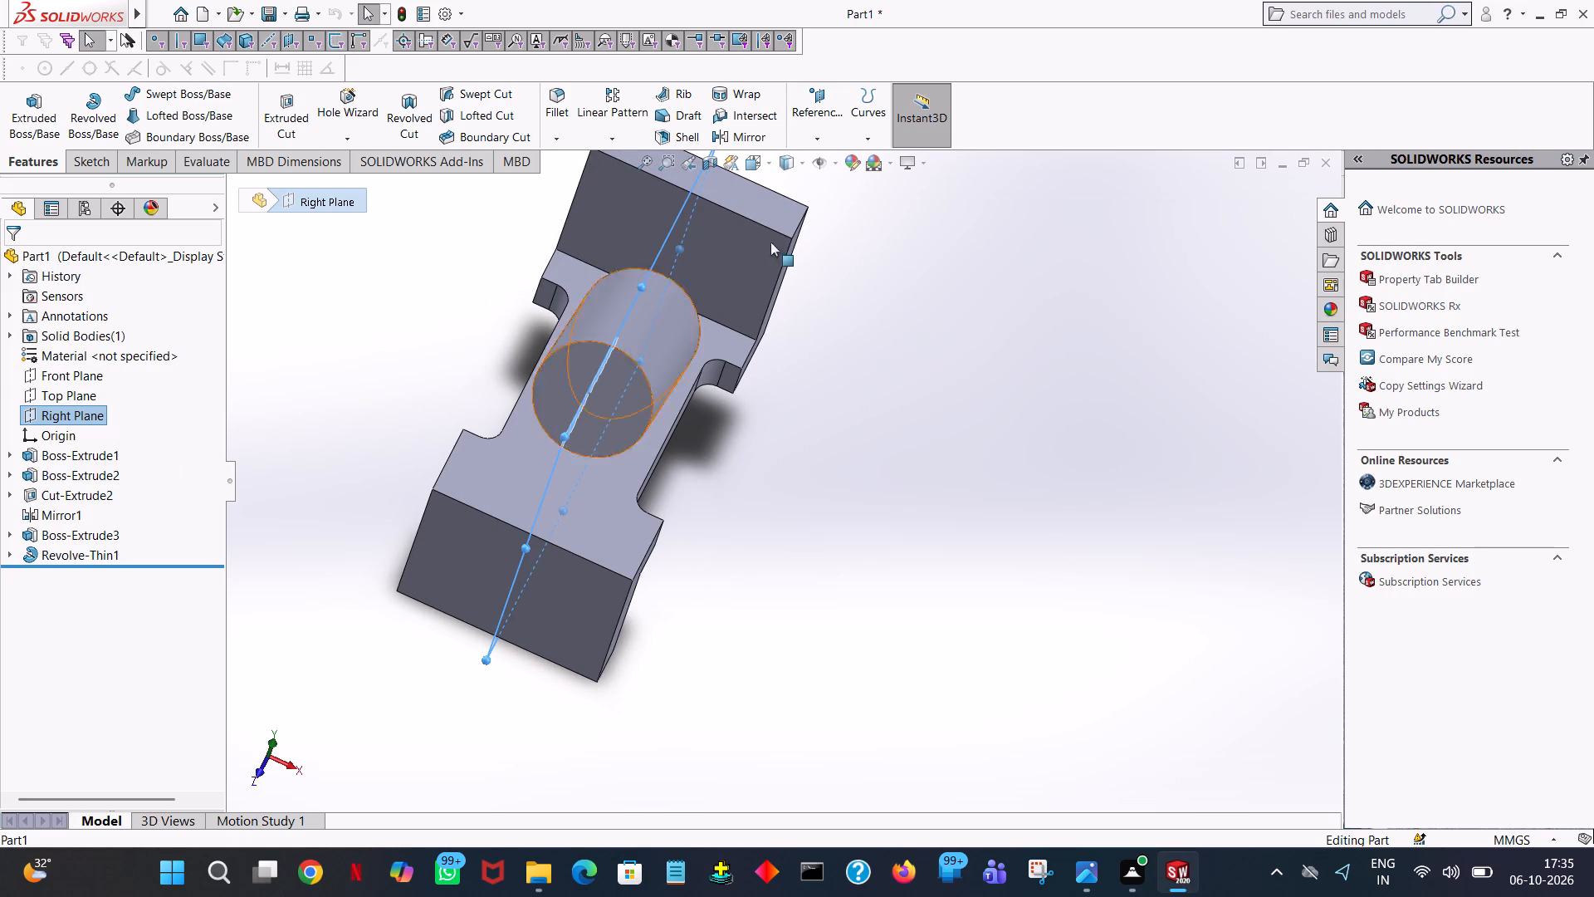
left_click(819, 134)
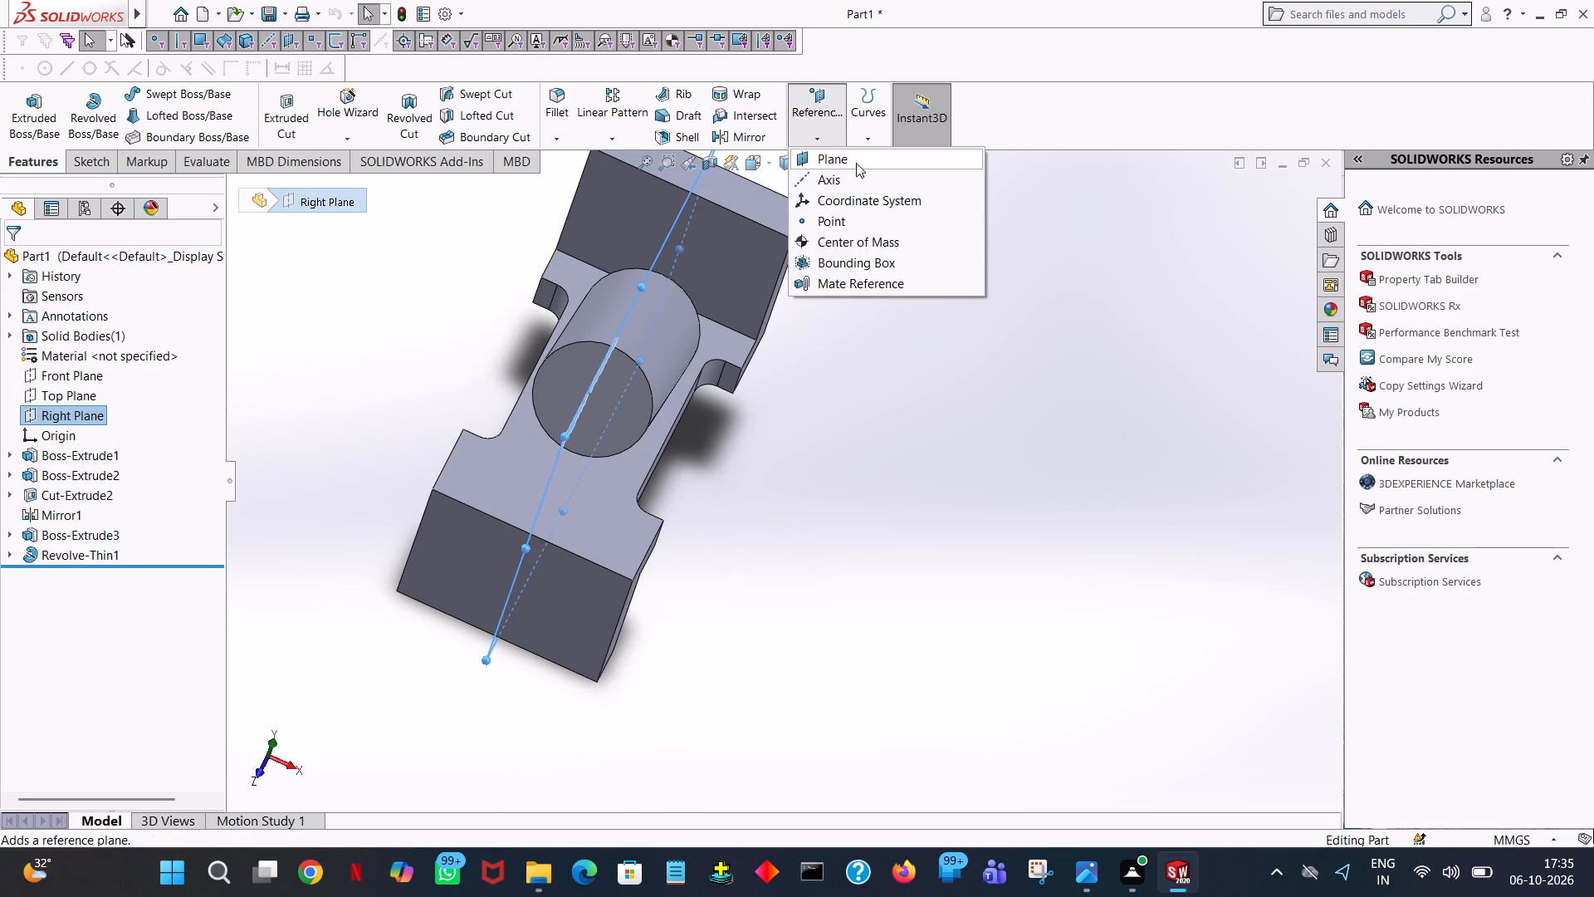
left_click(856, 163)
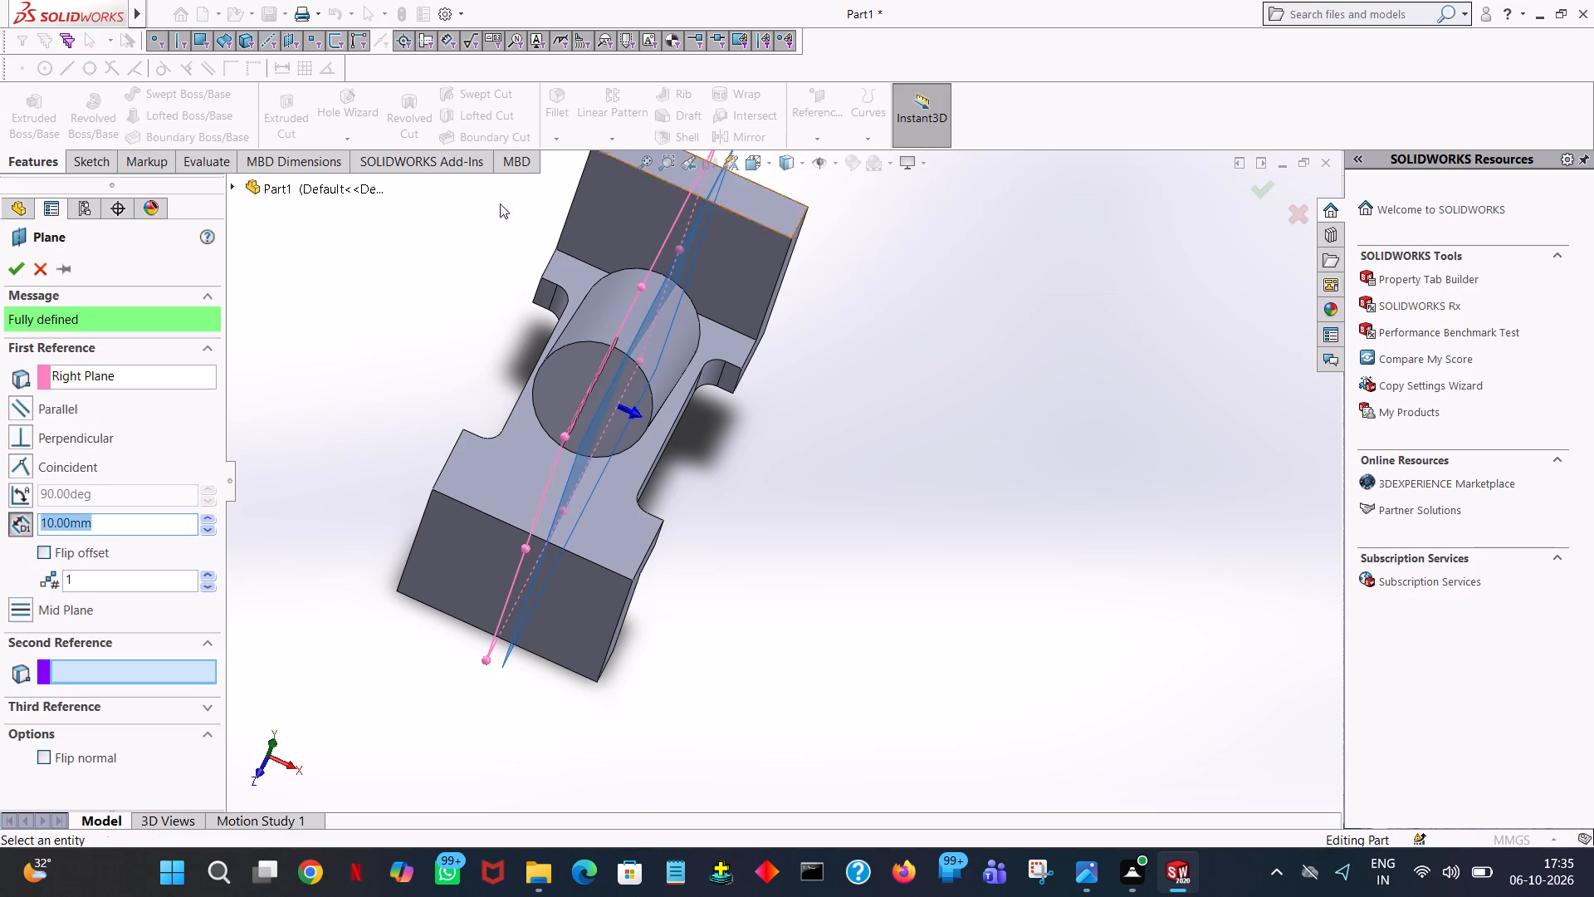
key("3")
type("5/2")
left_click(374, 341)
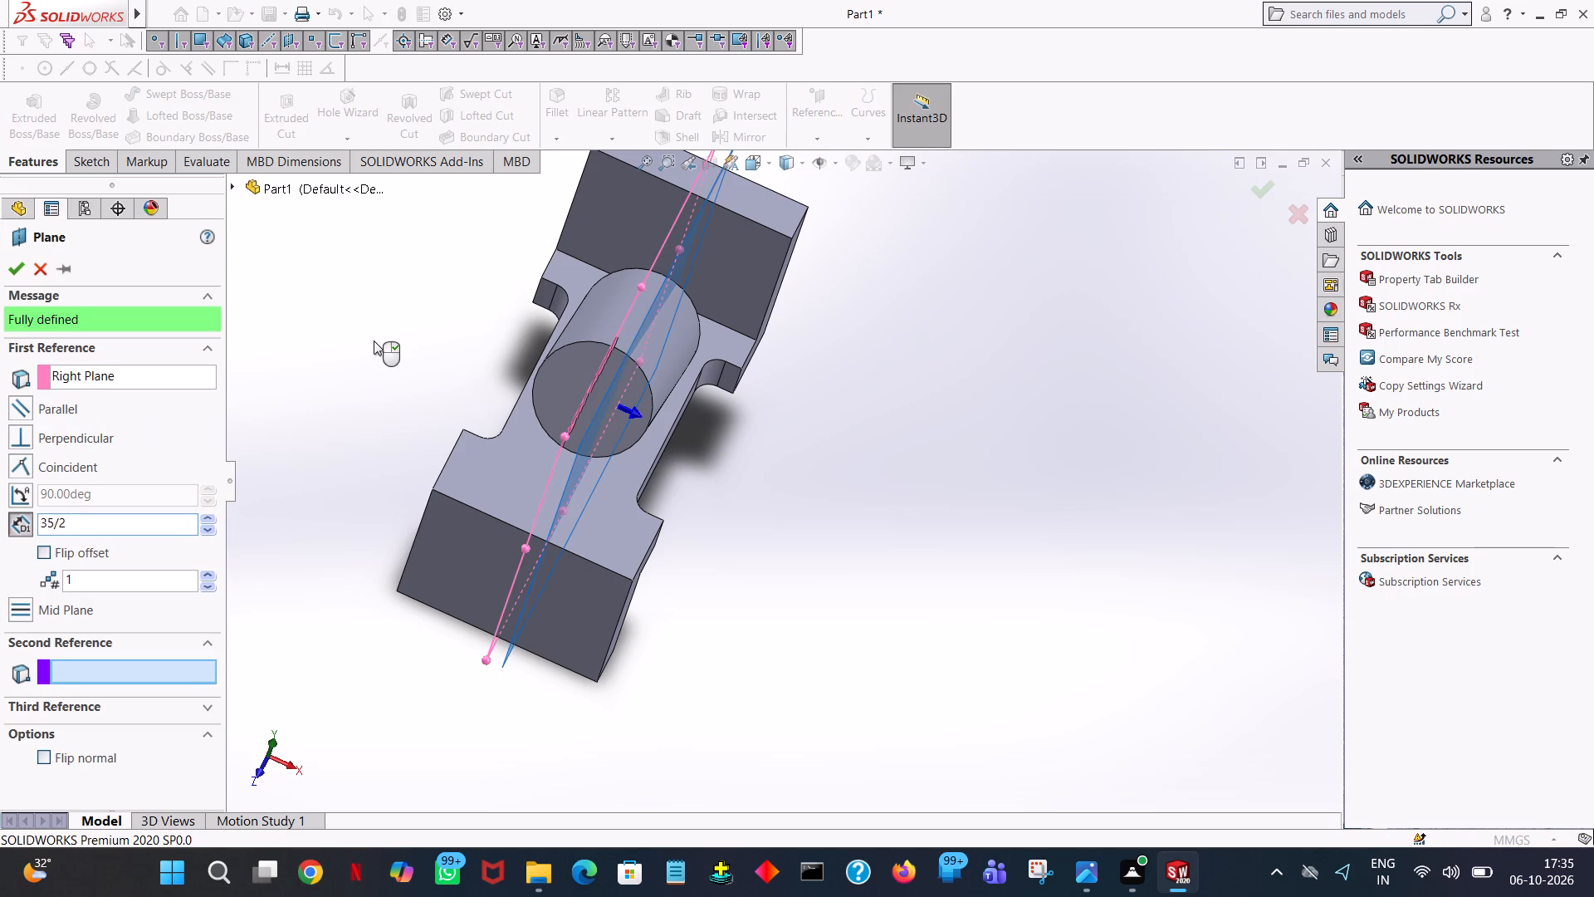
middle_click_drag(366, 316, 384, 226)
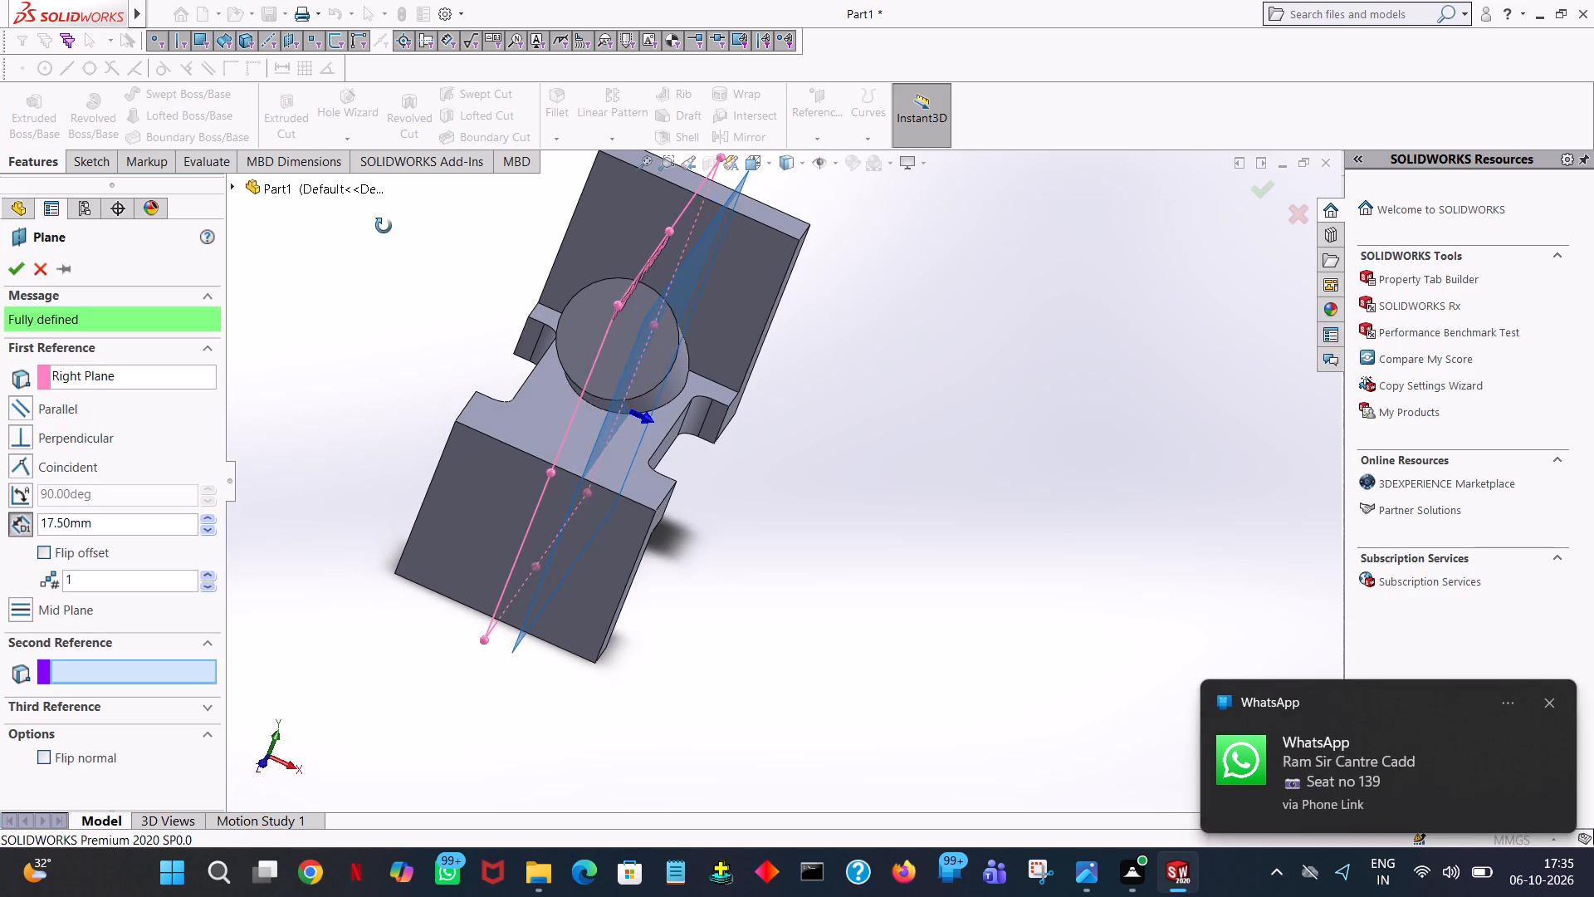
middle_click_drag(384, 226, 366, 280)
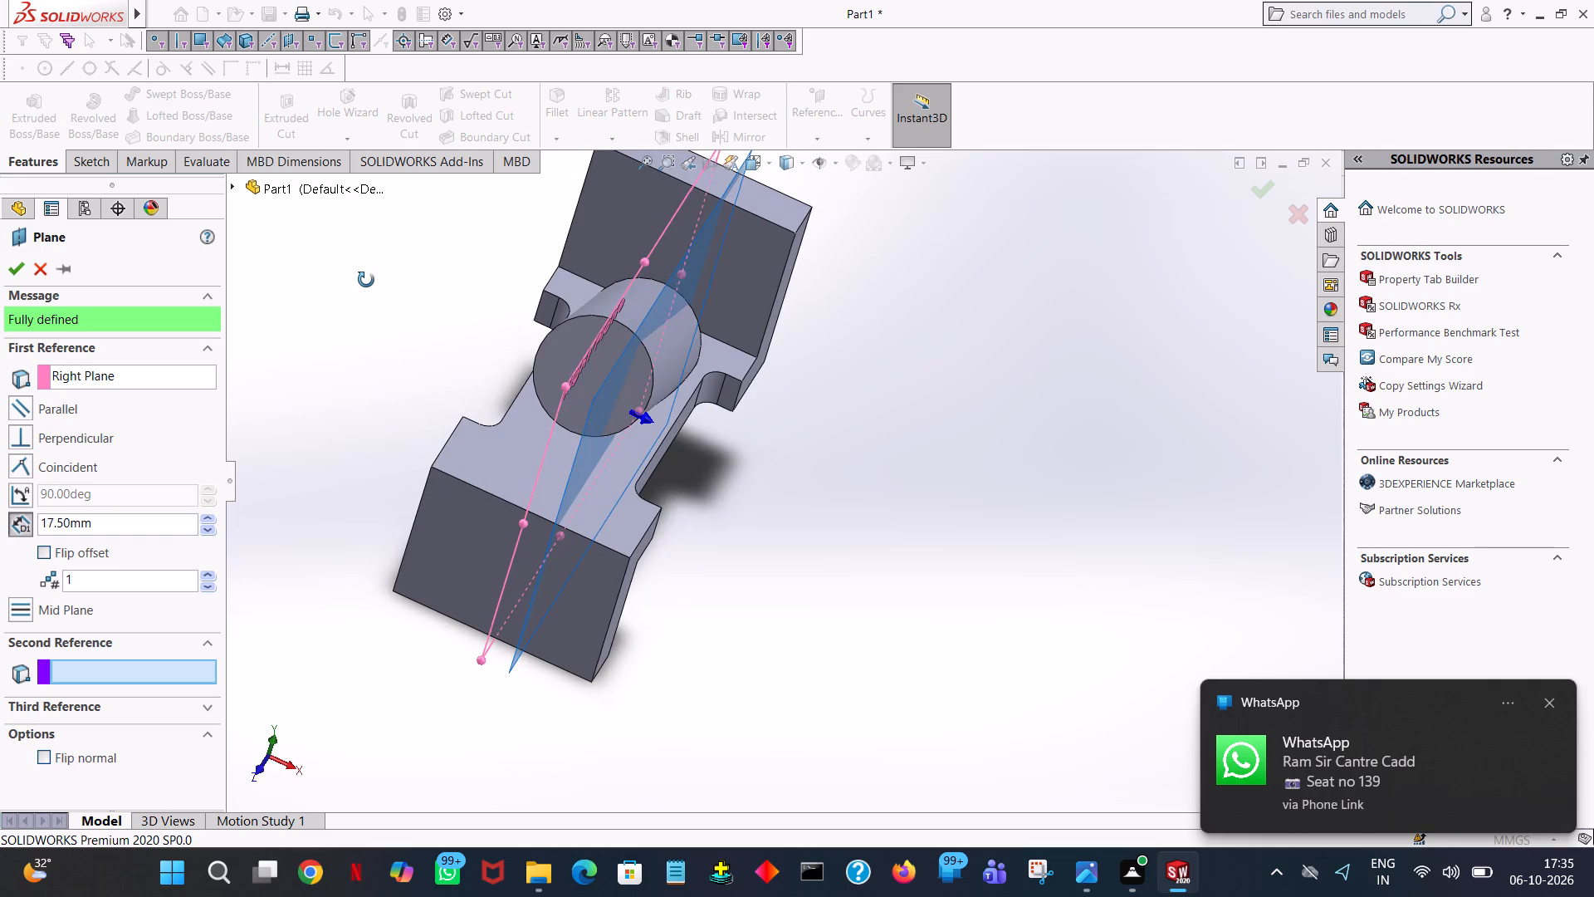
middle_click_drag(366, 280, 383, 316)
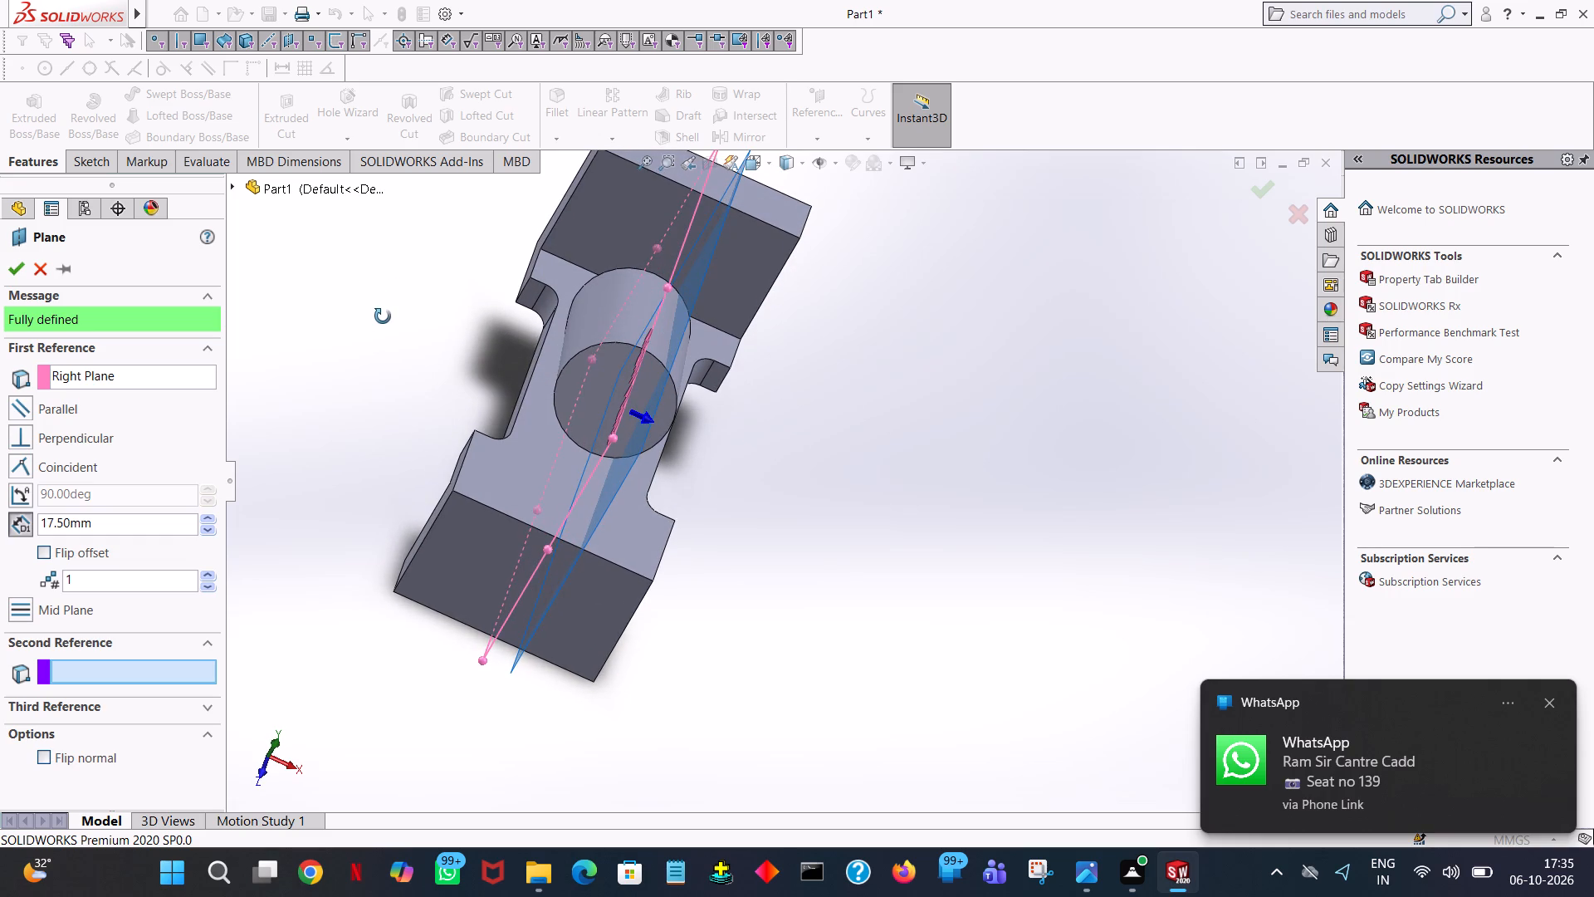
middle_click_drag(383, 316, 378, 293)
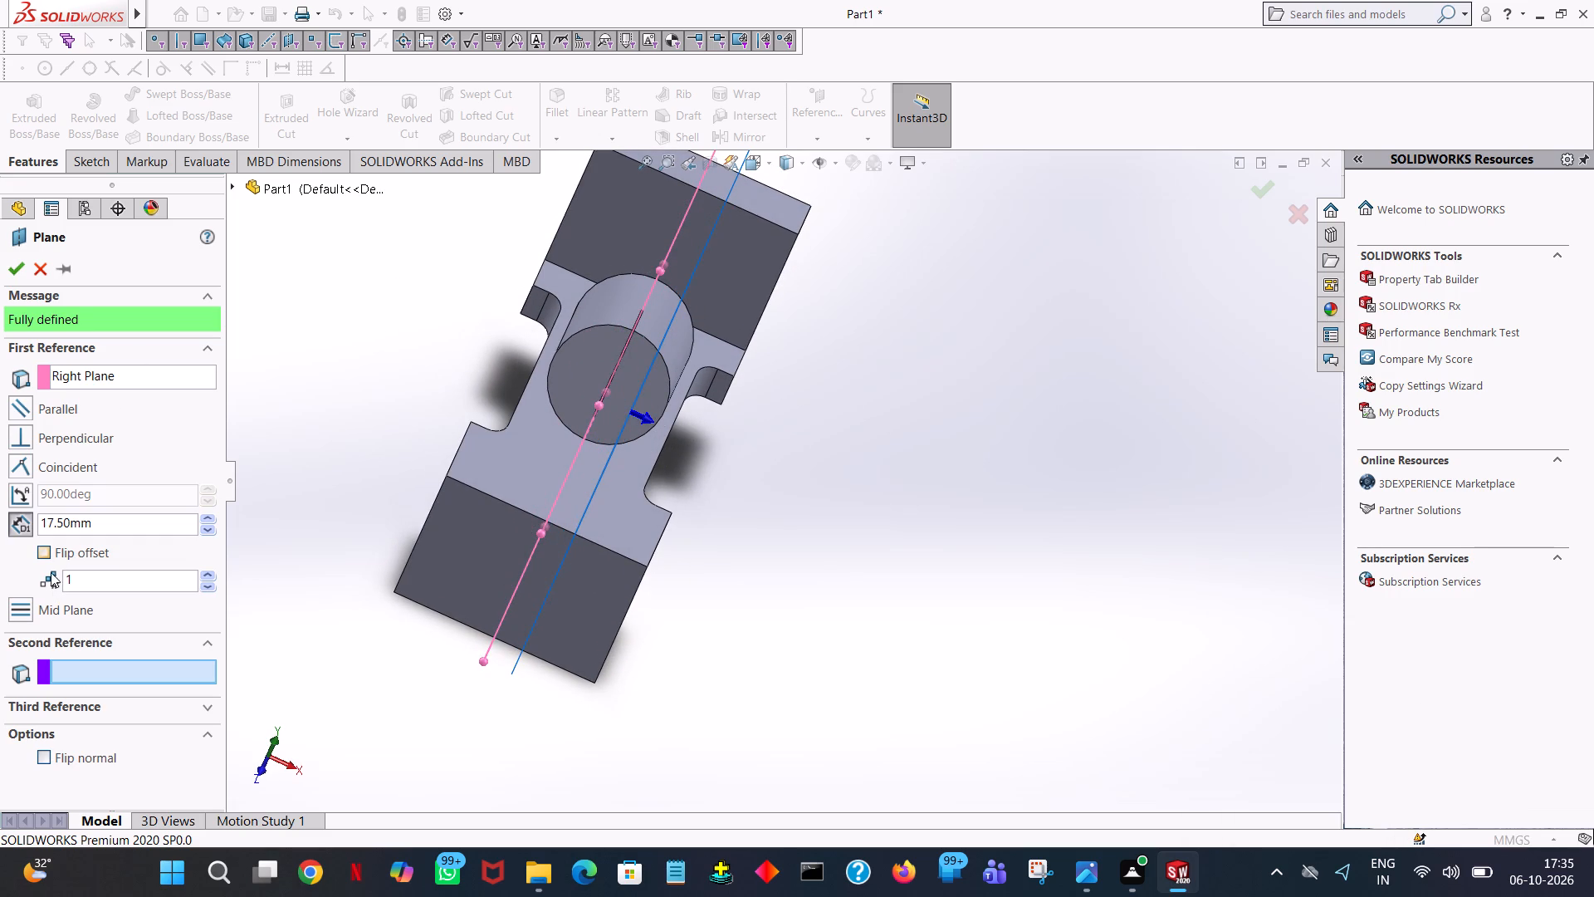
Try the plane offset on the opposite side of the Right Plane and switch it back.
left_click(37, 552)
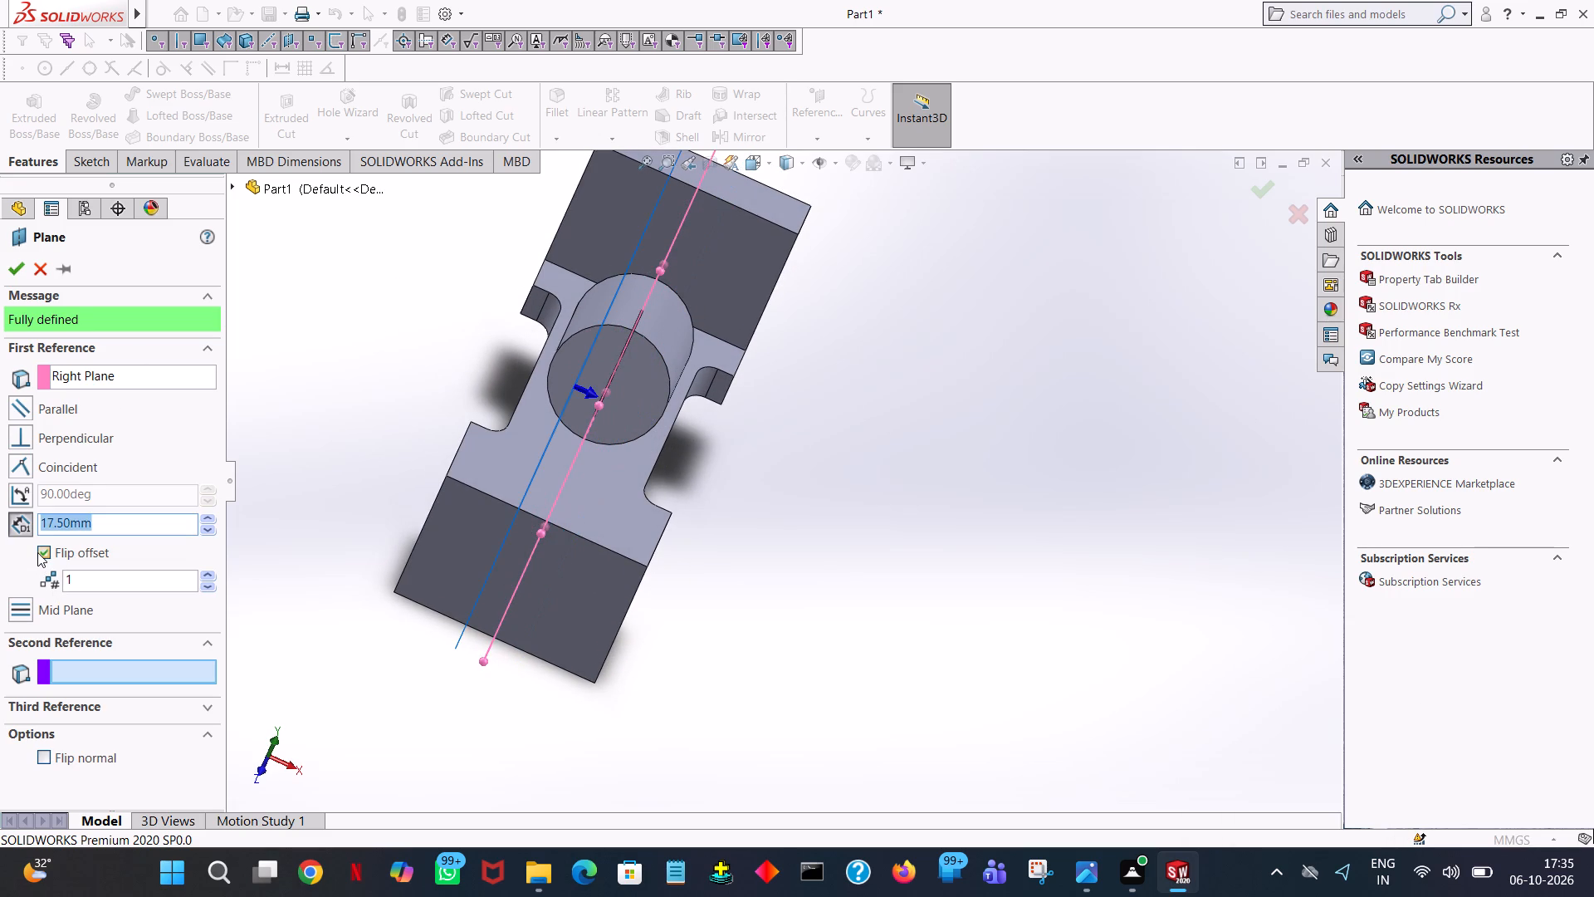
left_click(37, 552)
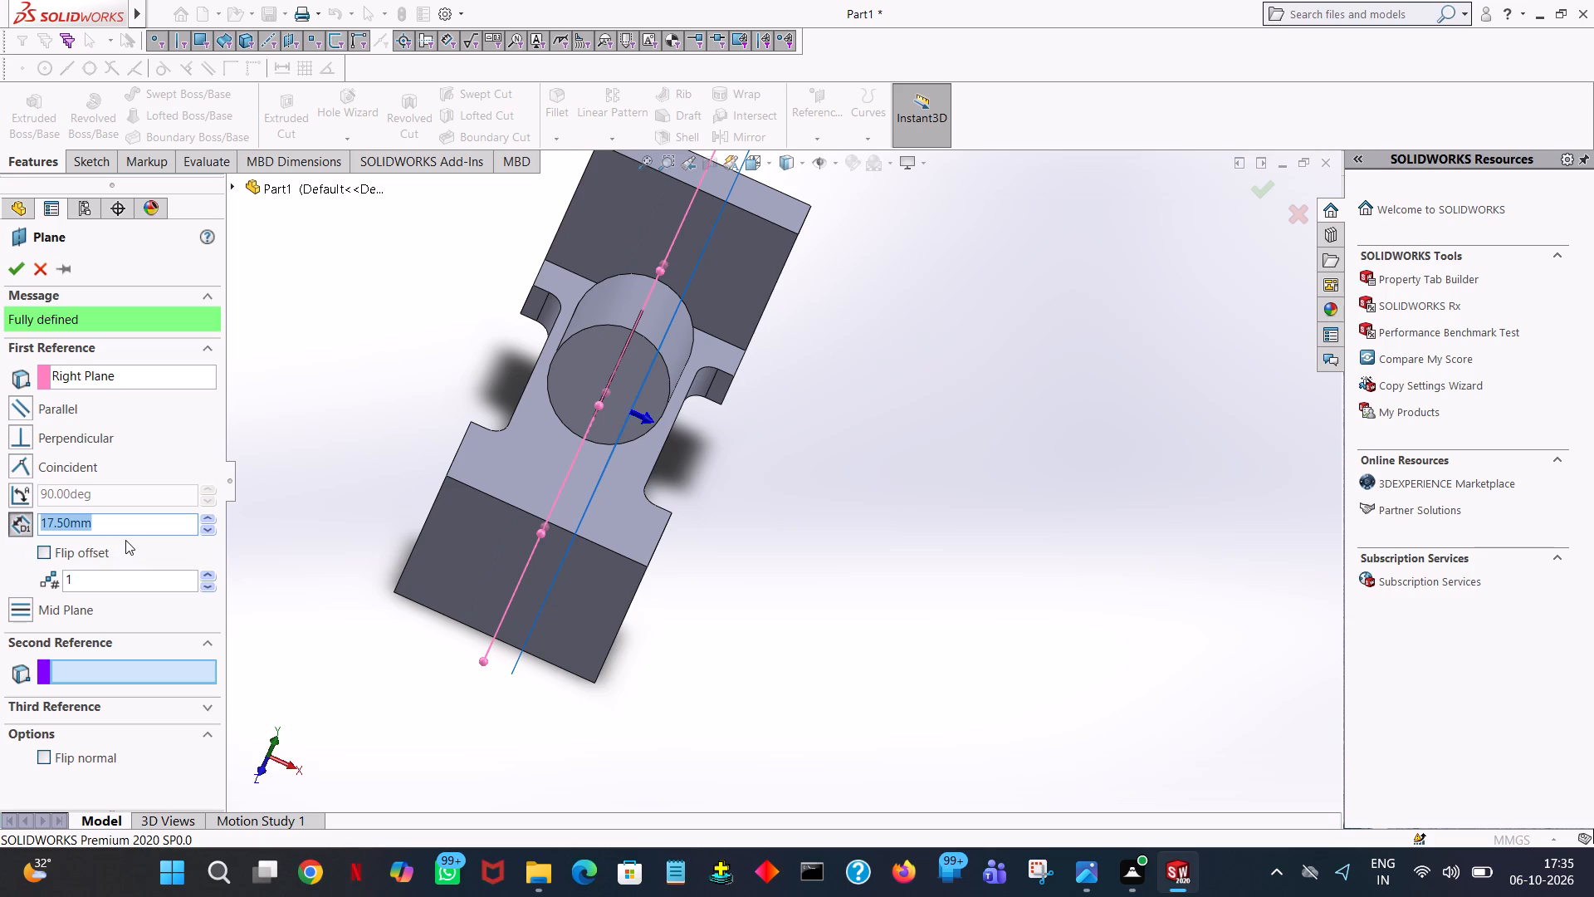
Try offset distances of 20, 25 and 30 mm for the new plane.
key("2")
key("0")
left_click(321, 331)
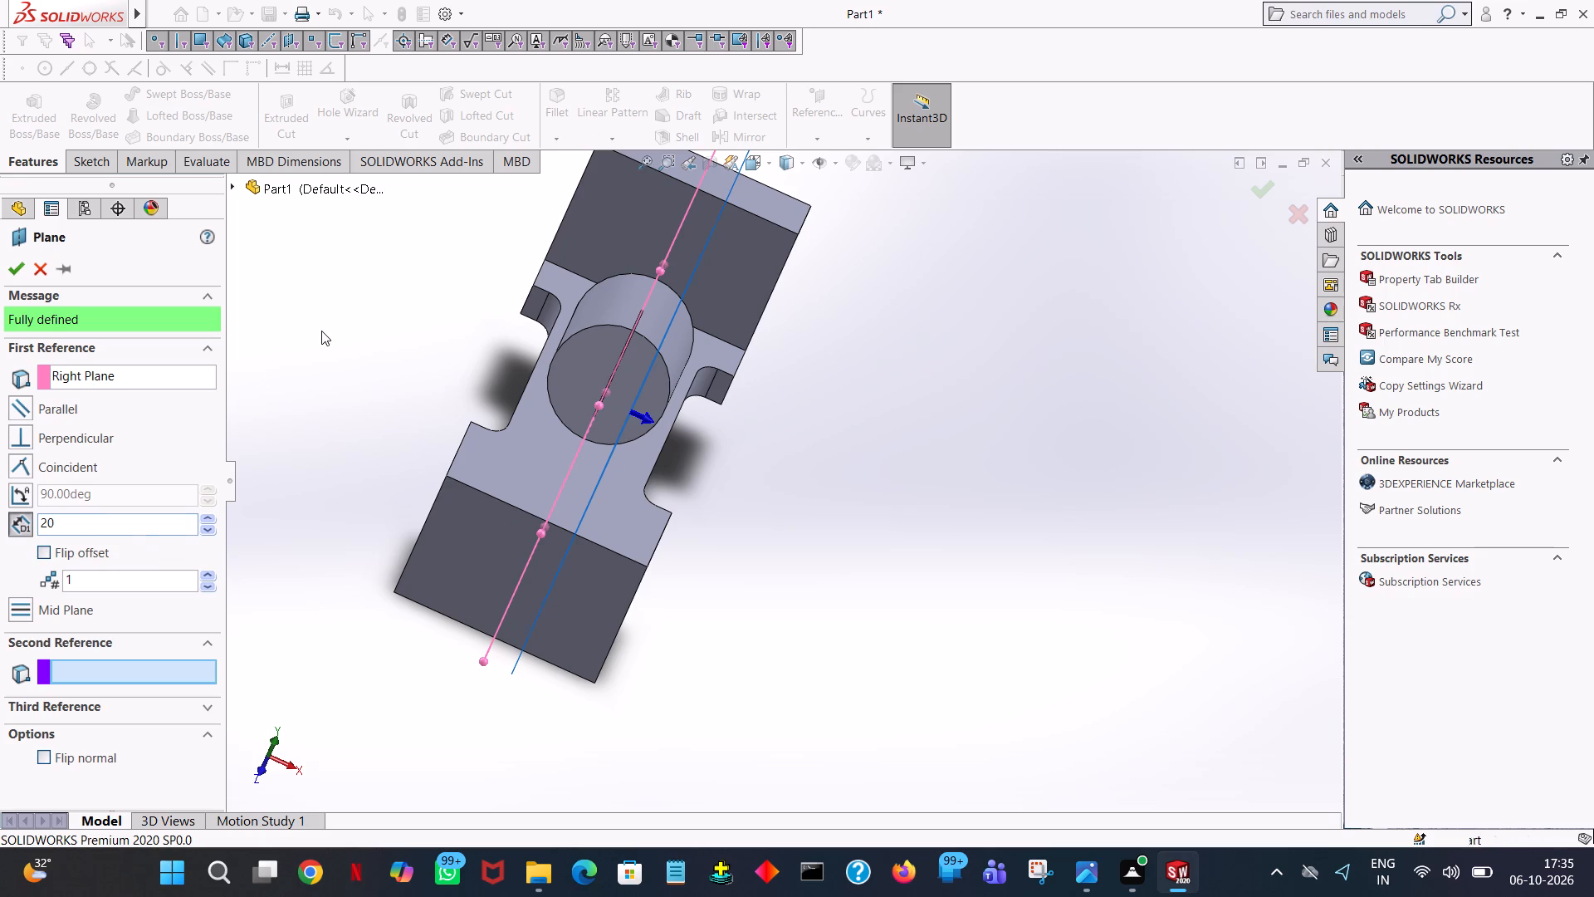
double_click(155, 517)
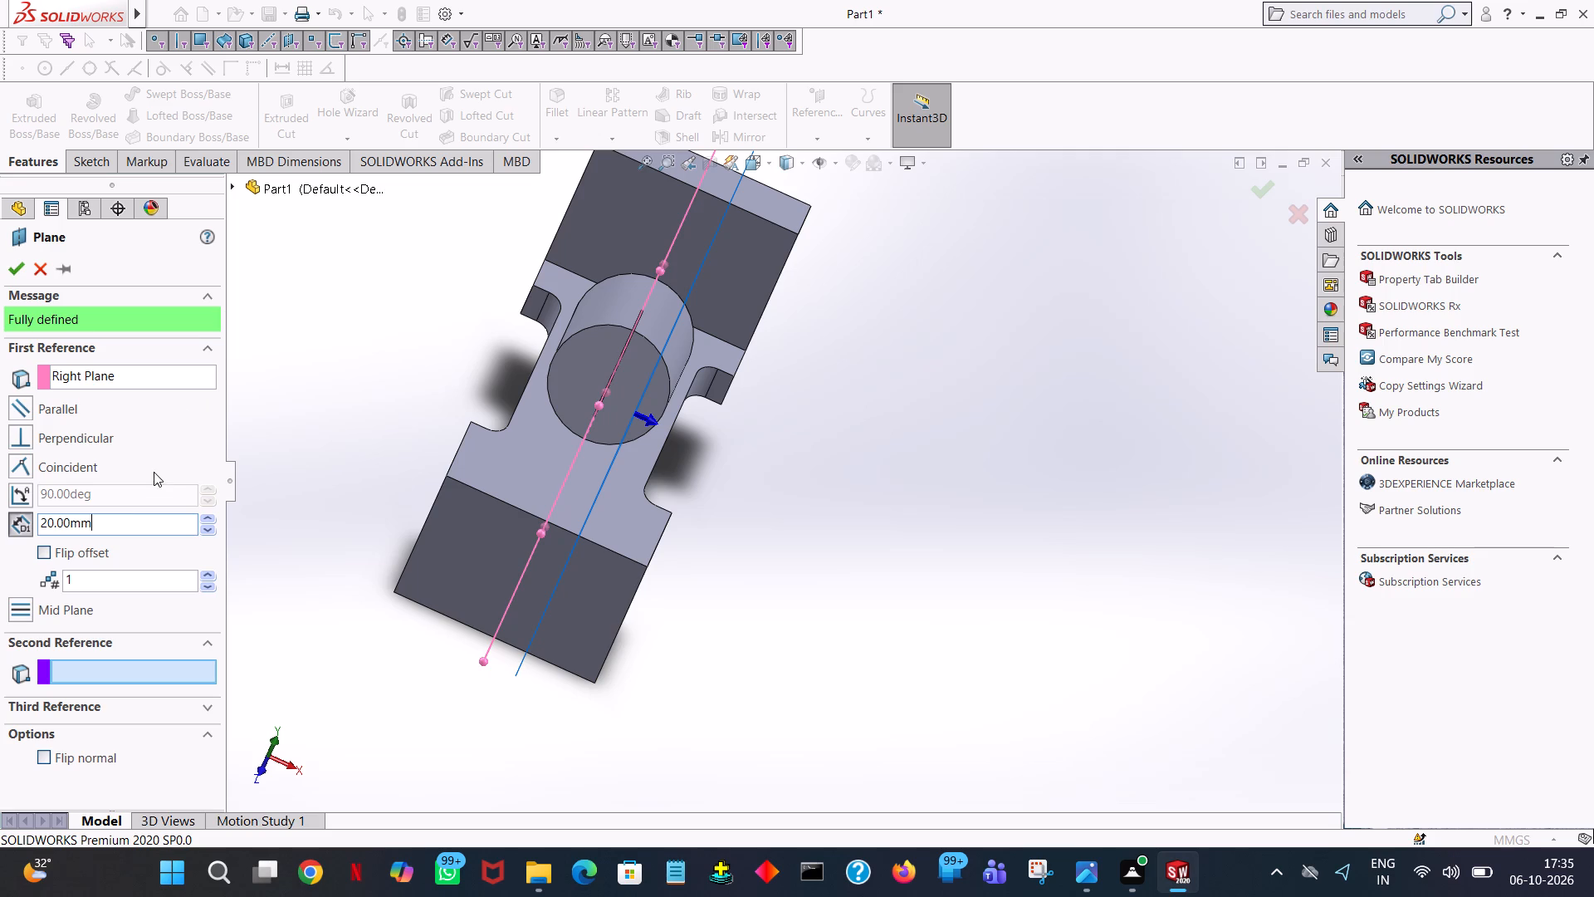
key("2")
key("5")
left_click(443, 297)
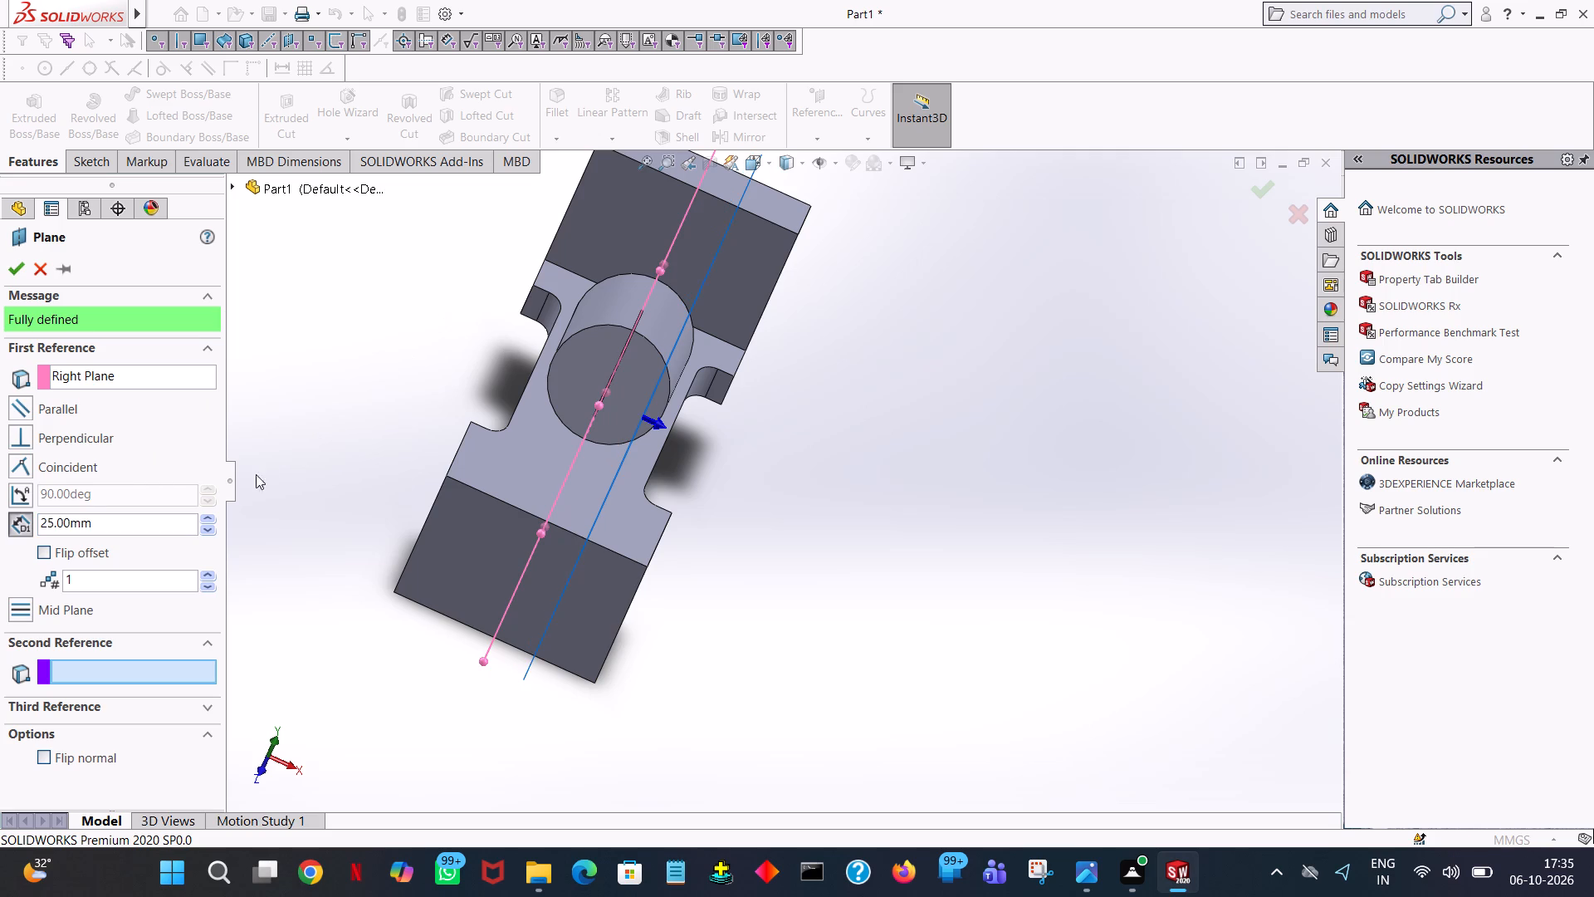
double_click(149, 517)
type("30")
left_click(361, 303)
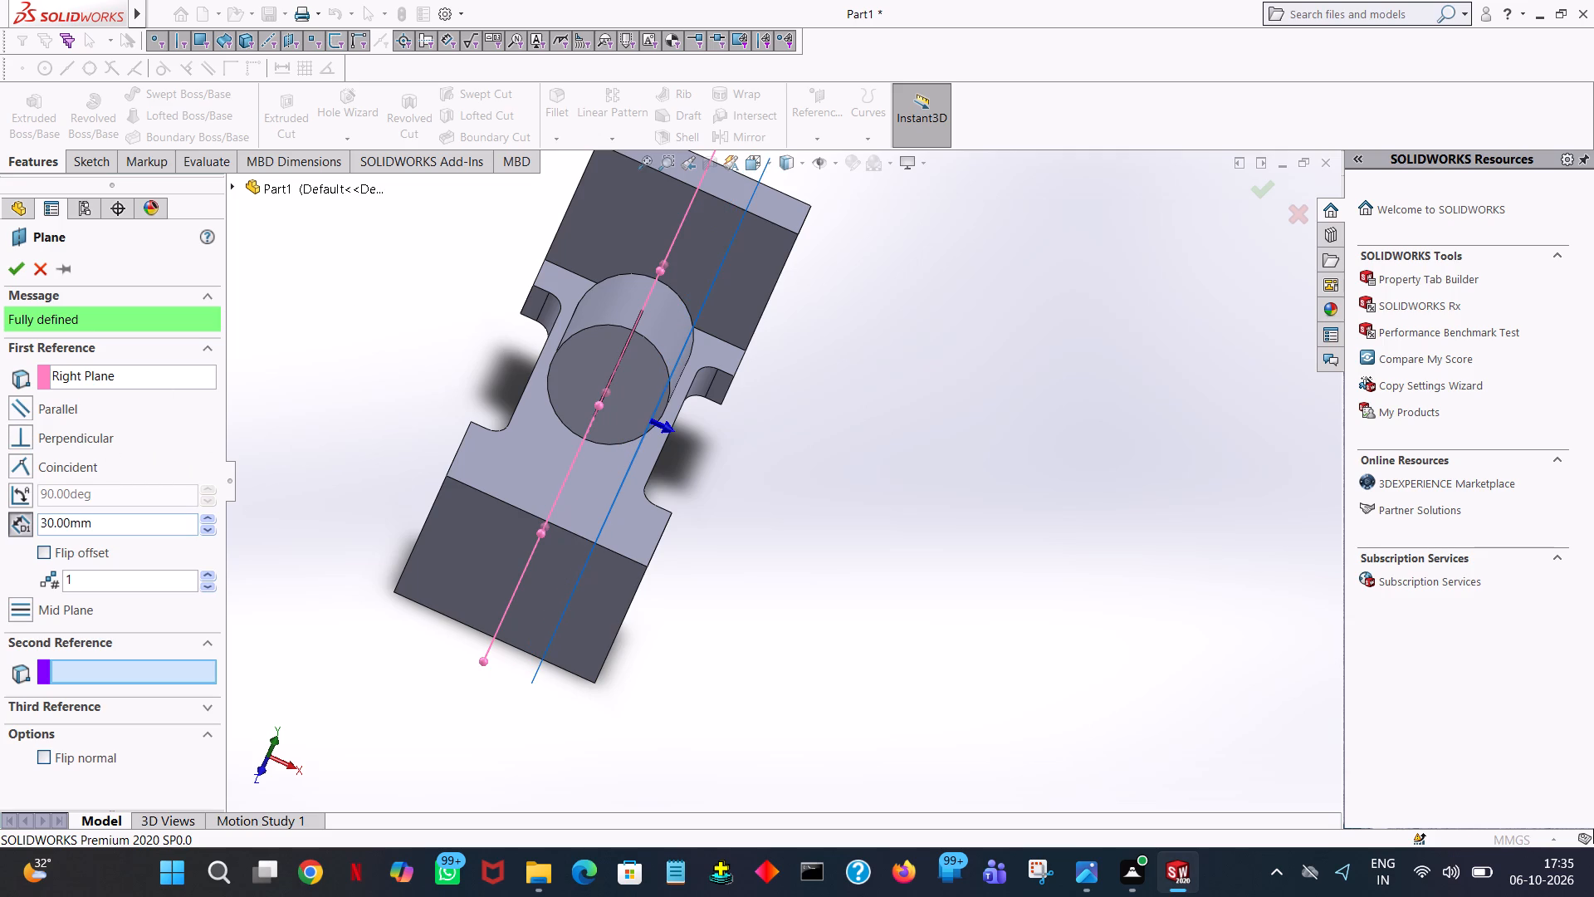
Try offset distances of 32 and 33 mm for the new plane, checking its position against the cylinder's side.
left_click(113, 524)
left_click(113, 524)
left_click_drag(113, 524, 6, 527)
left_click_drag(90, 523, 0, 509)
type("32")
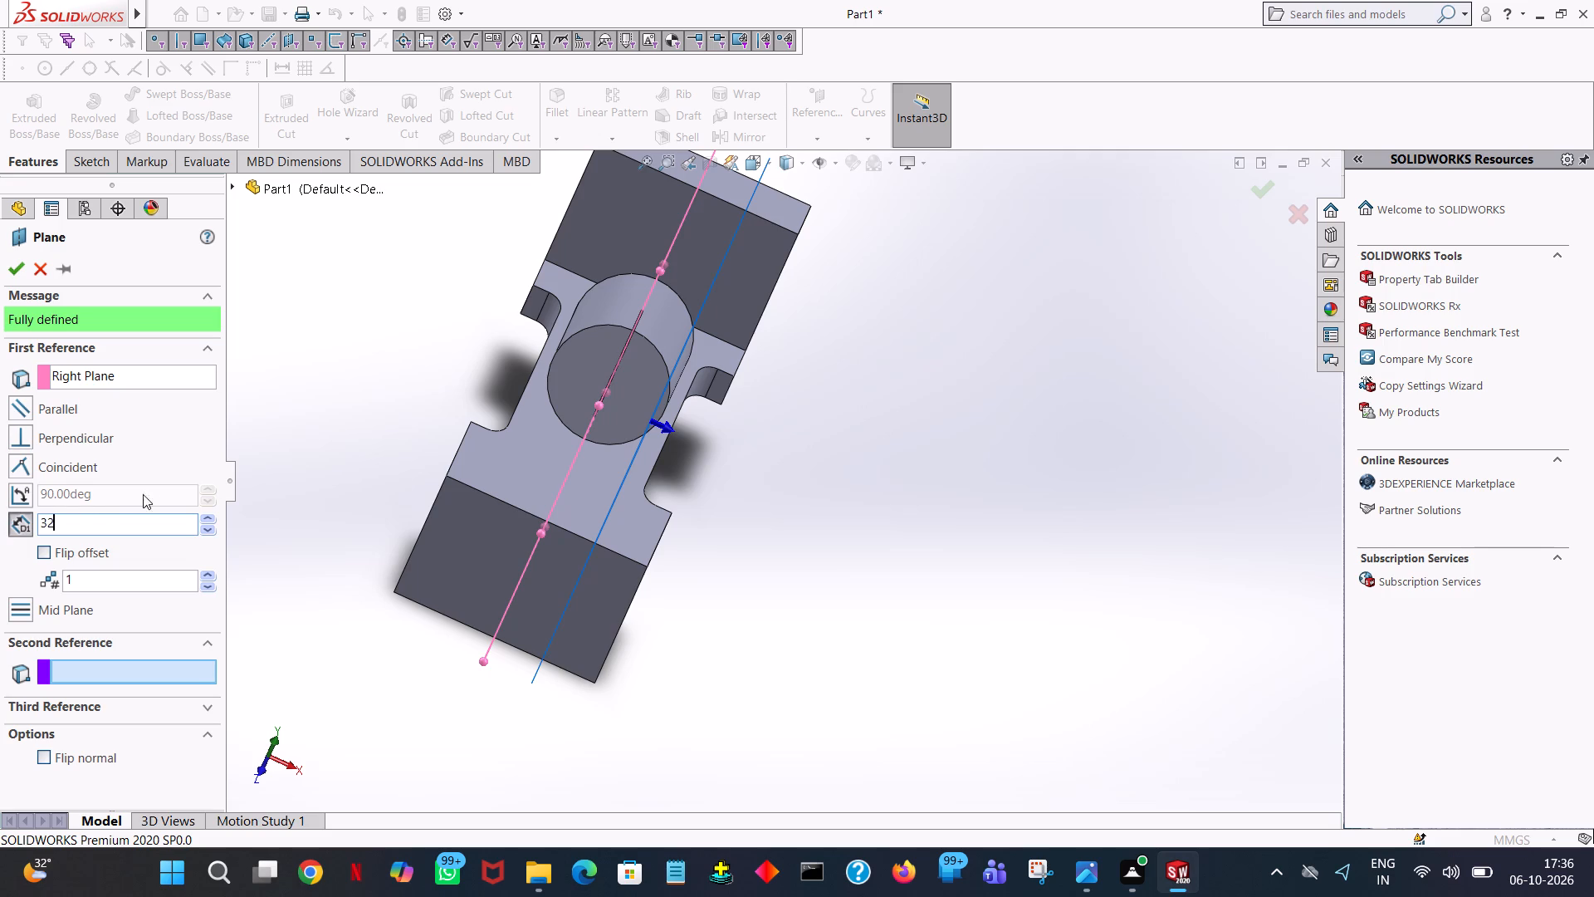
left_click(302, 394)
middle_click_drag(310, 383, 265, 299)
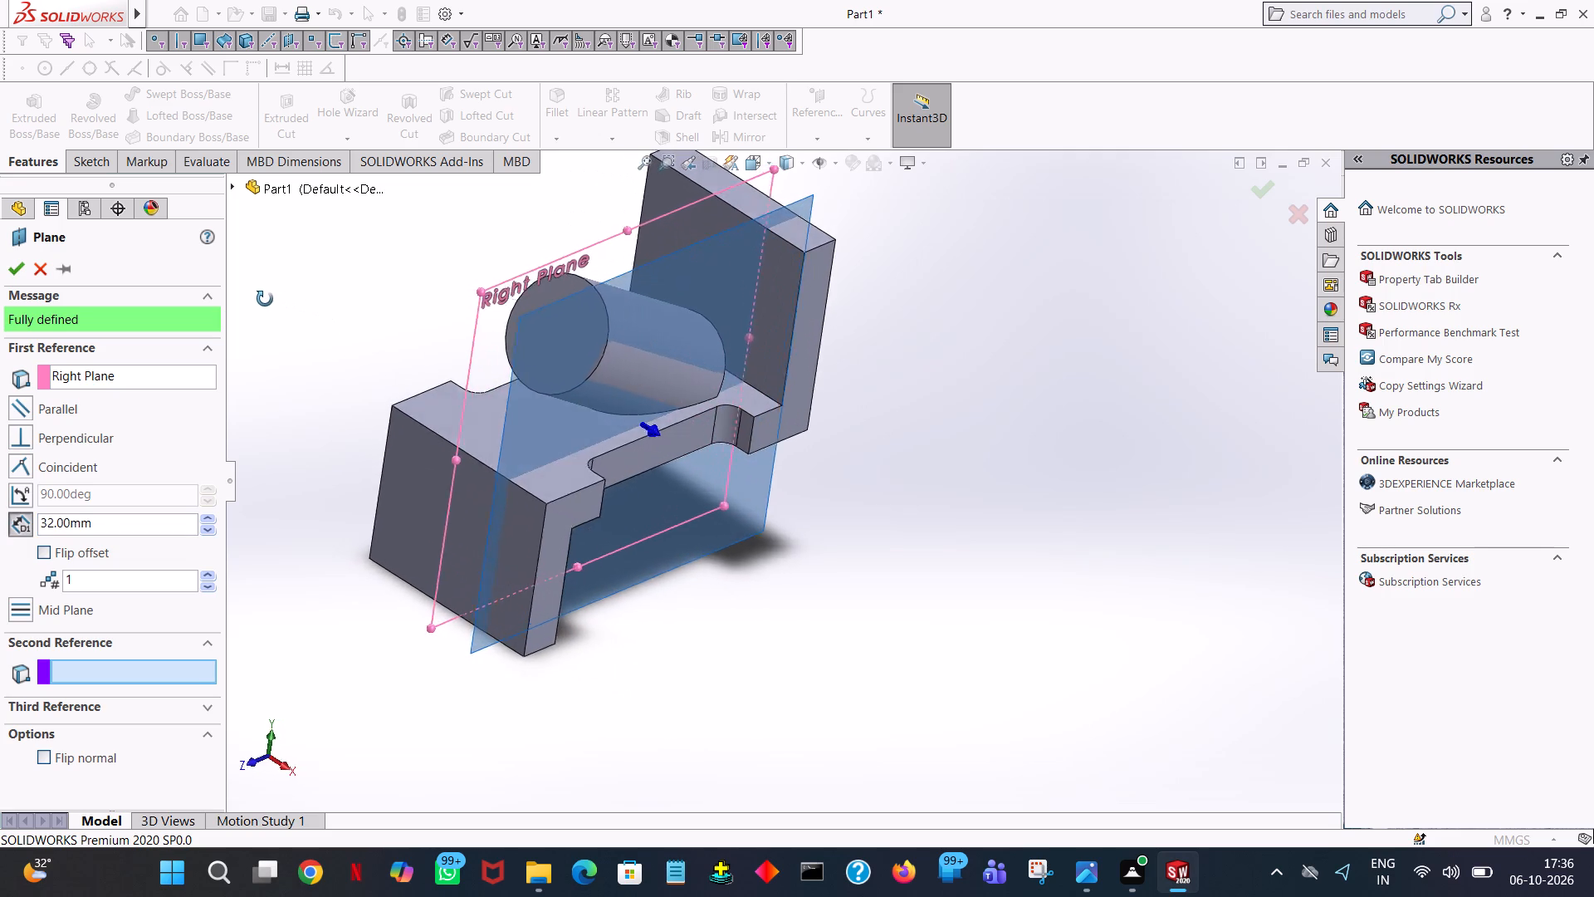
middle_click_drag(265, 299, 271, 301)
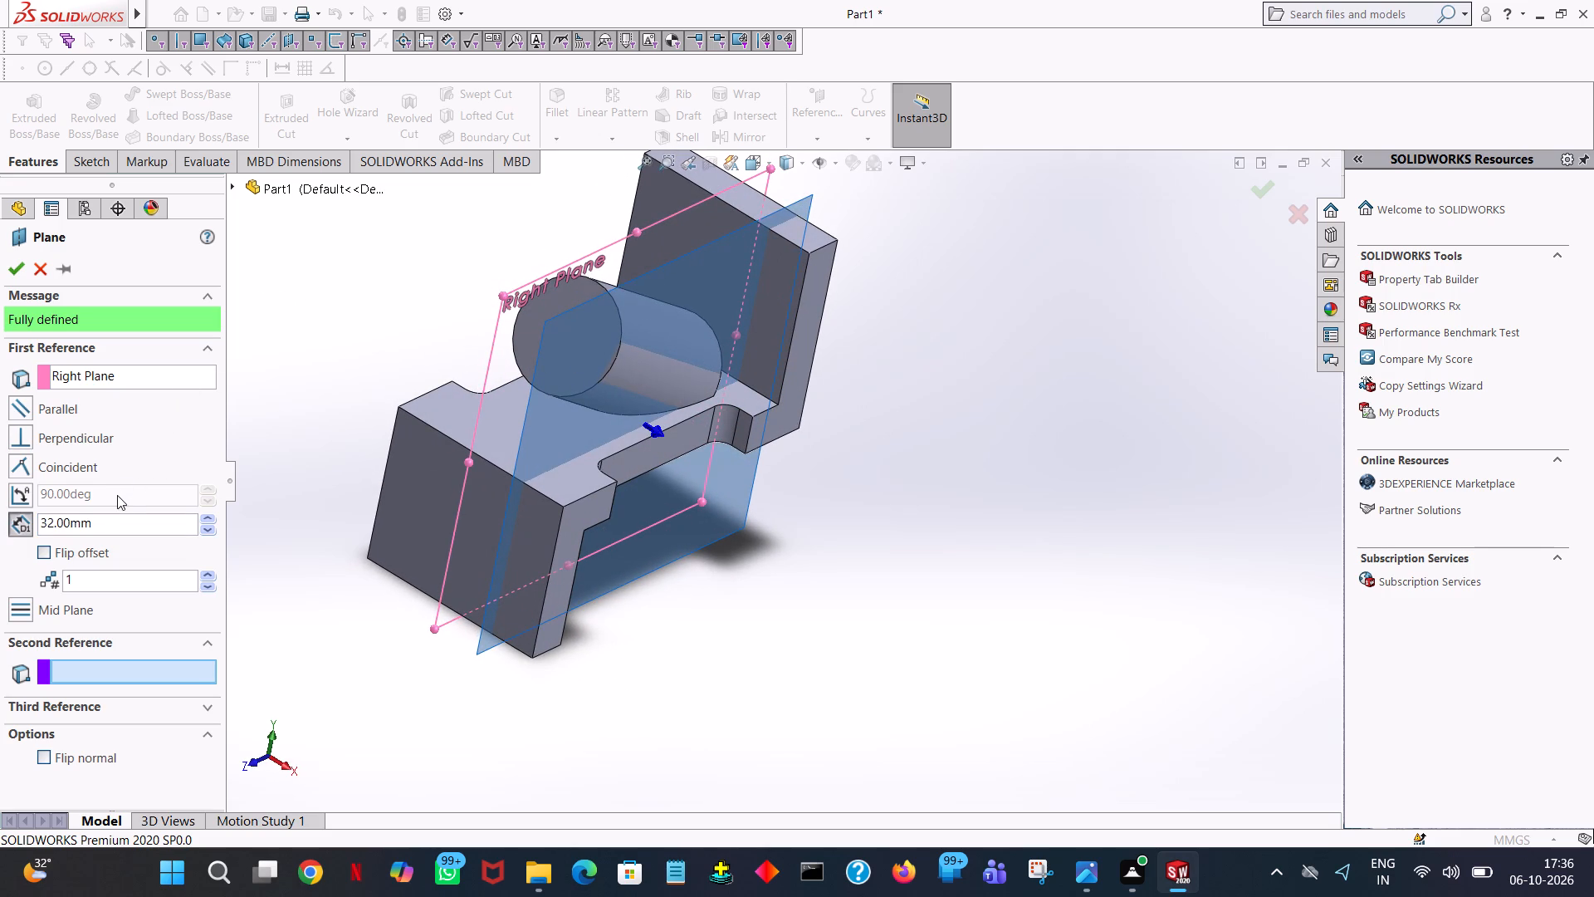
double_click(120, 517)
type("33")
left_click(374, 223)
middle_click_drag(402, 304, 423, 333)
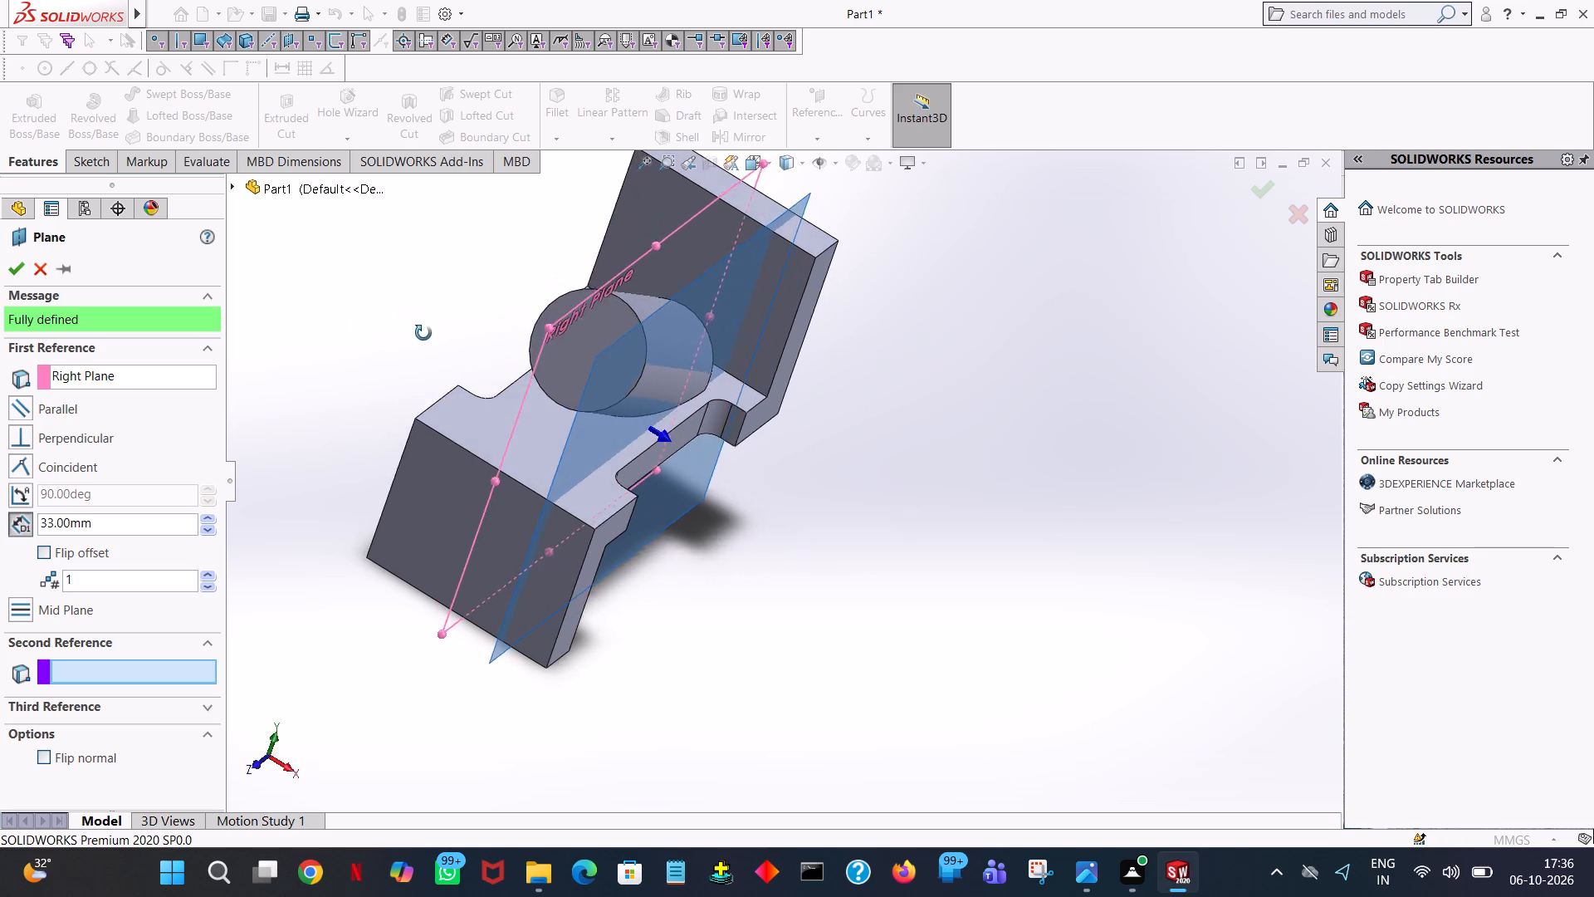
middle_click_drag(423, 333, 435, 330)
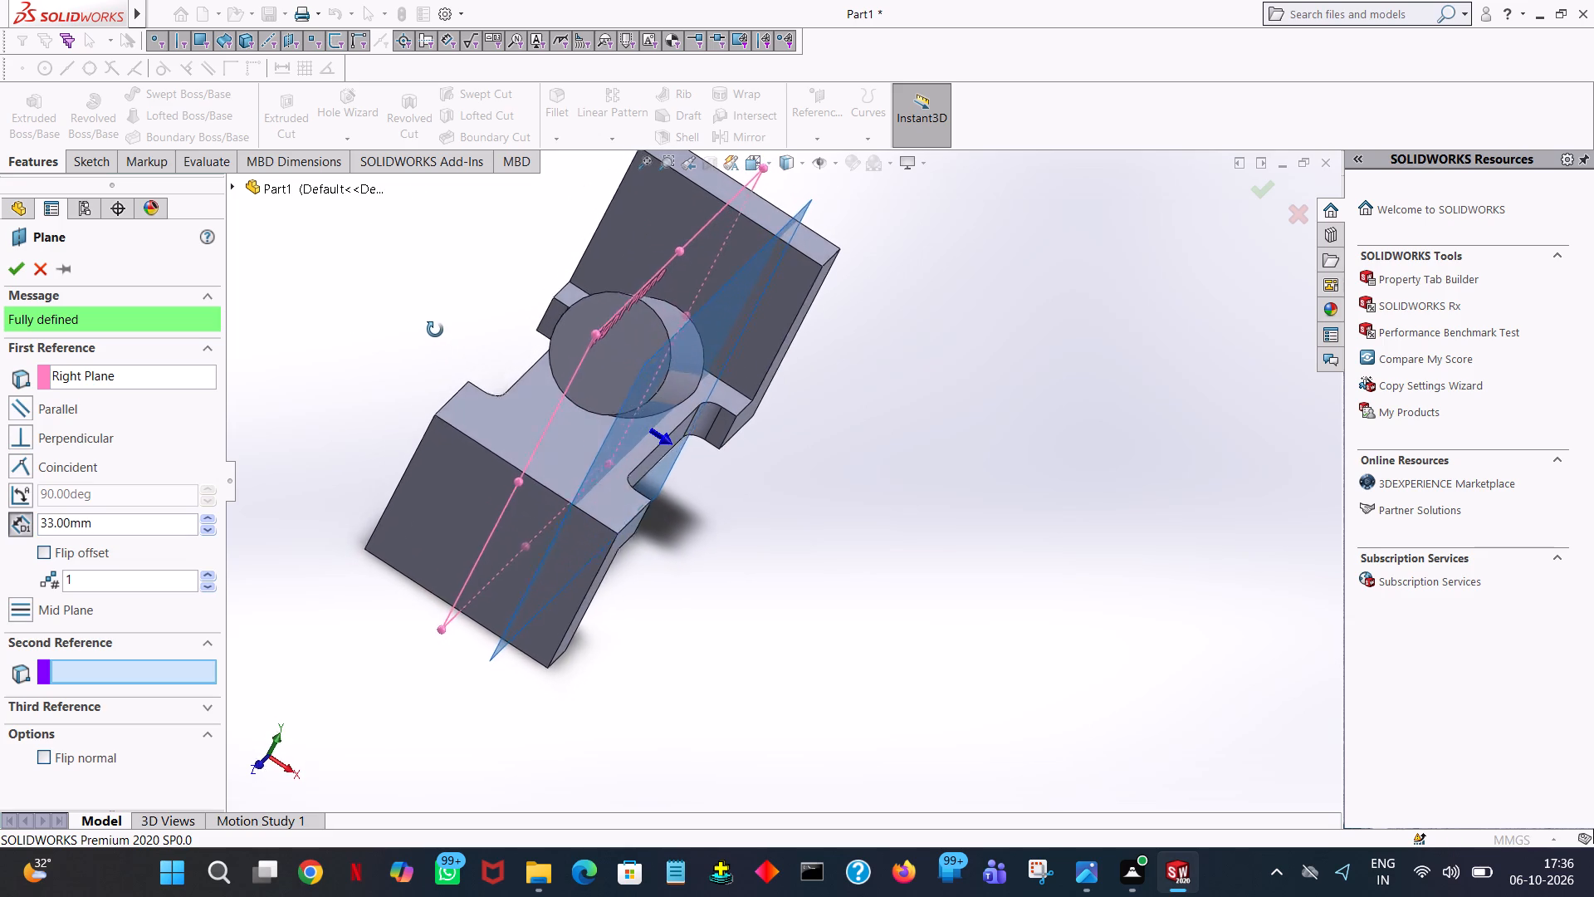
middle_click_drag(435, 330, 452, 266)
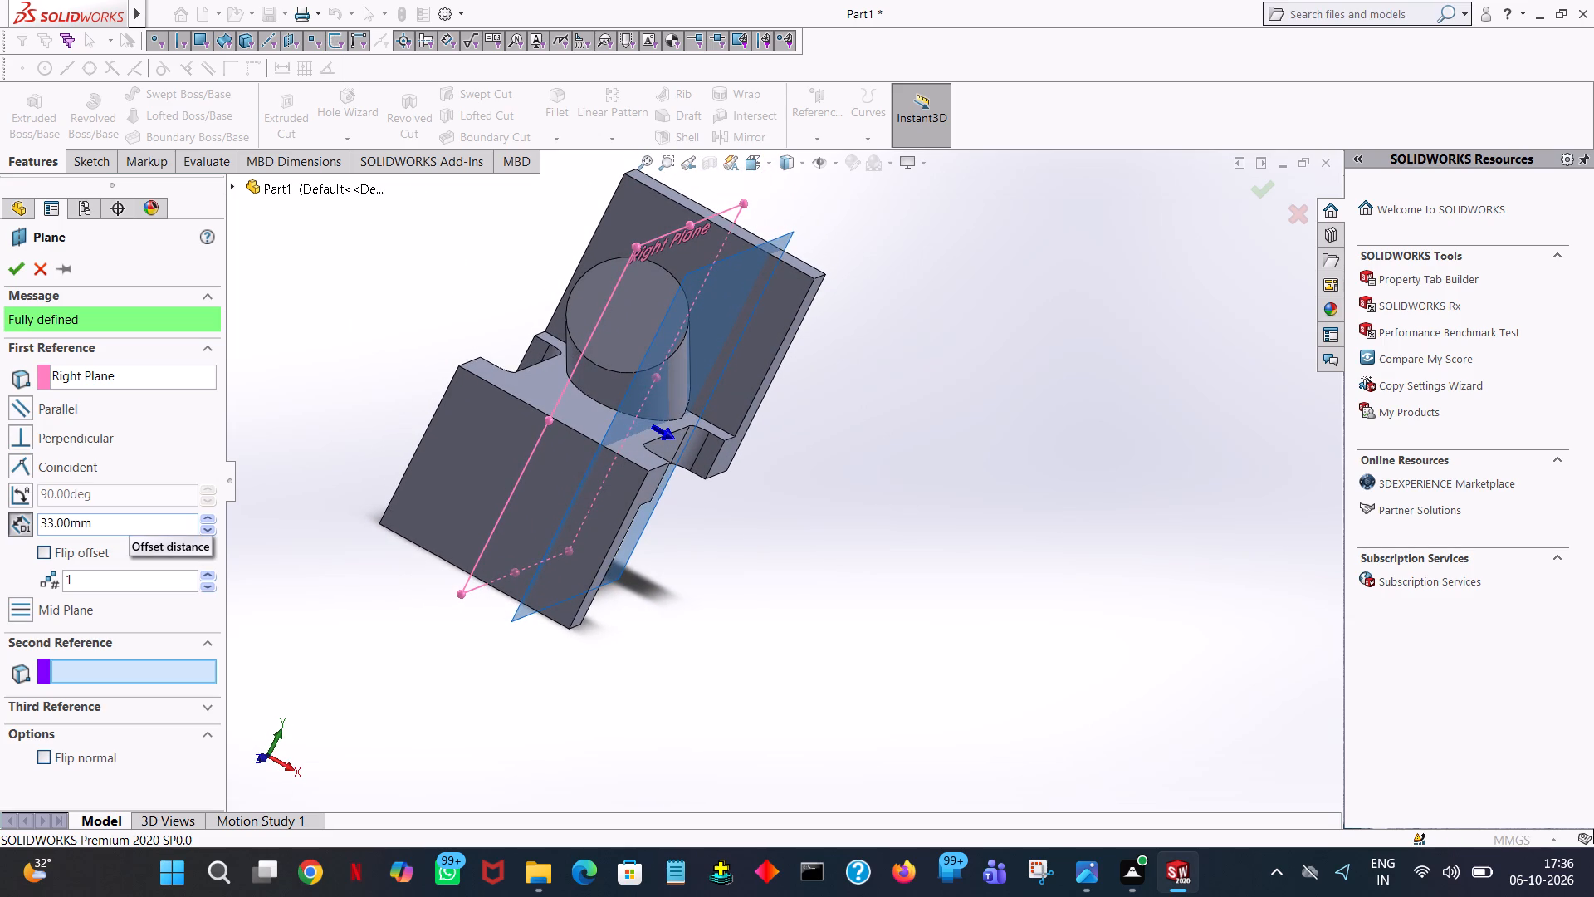
Set the new plane's offset from the Right Plane to 35 mm and create it.
double_click(130, 520)
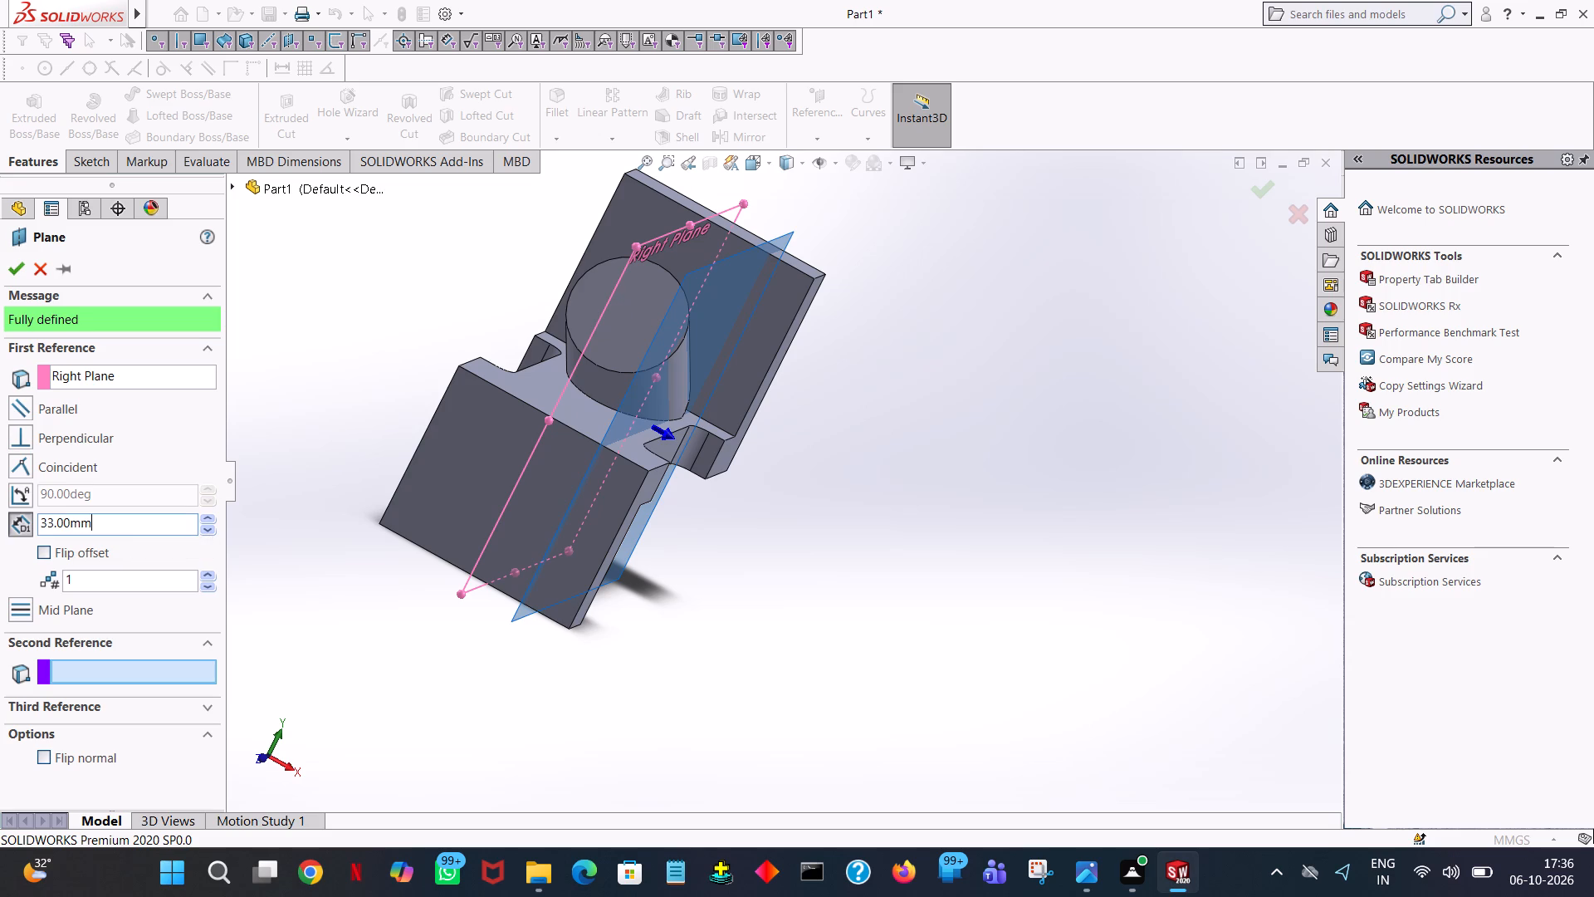
type("35")
left_click(276, 360)
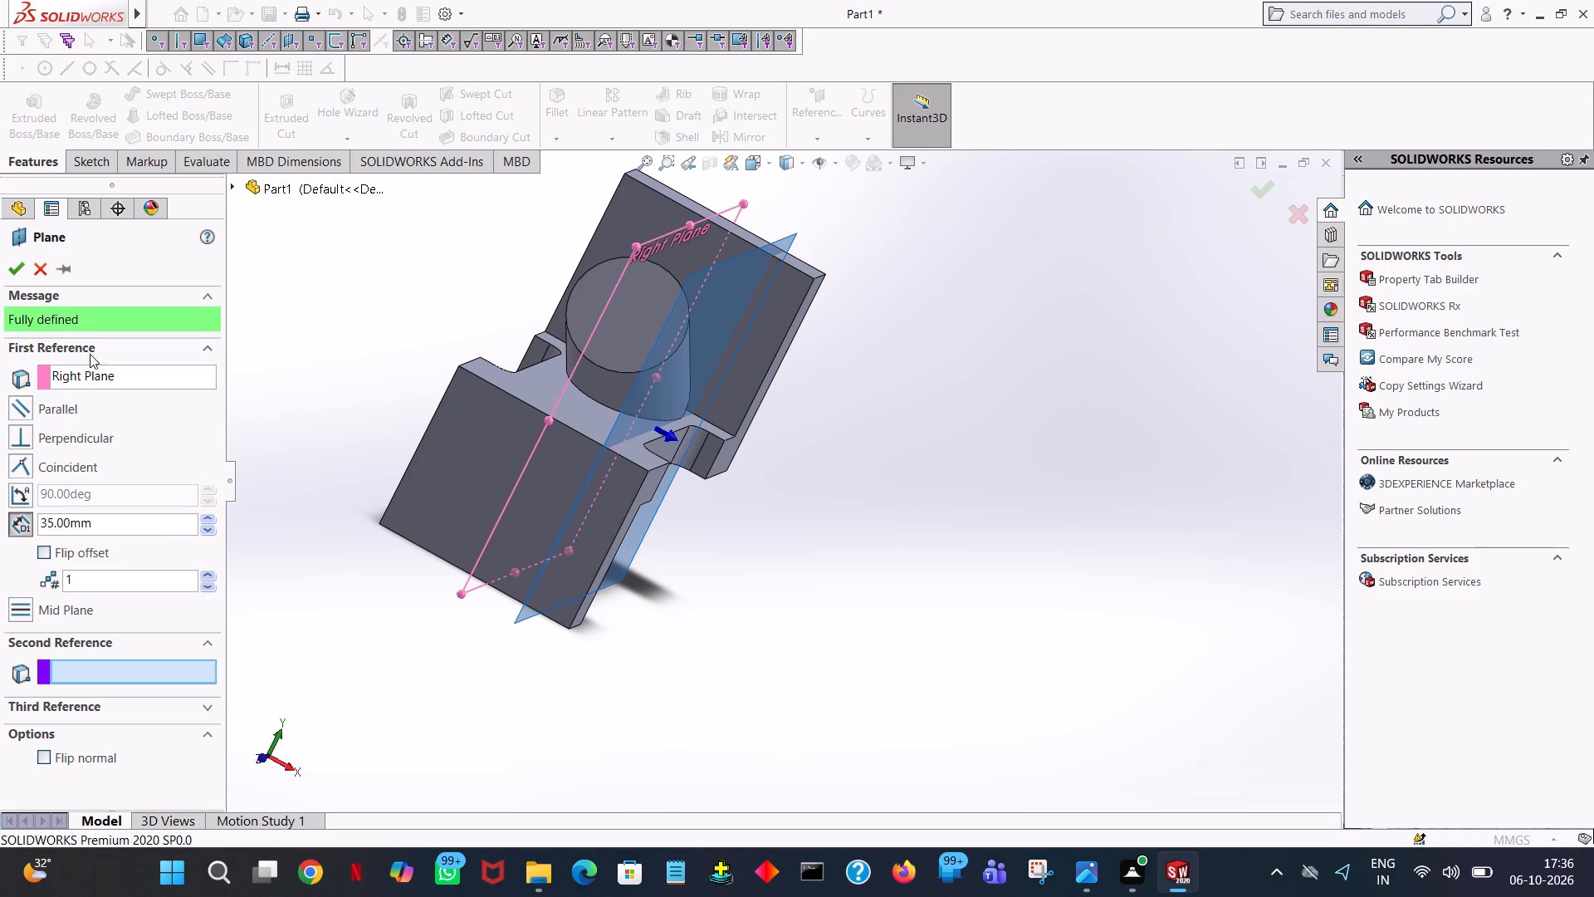
left_click(25, 272)
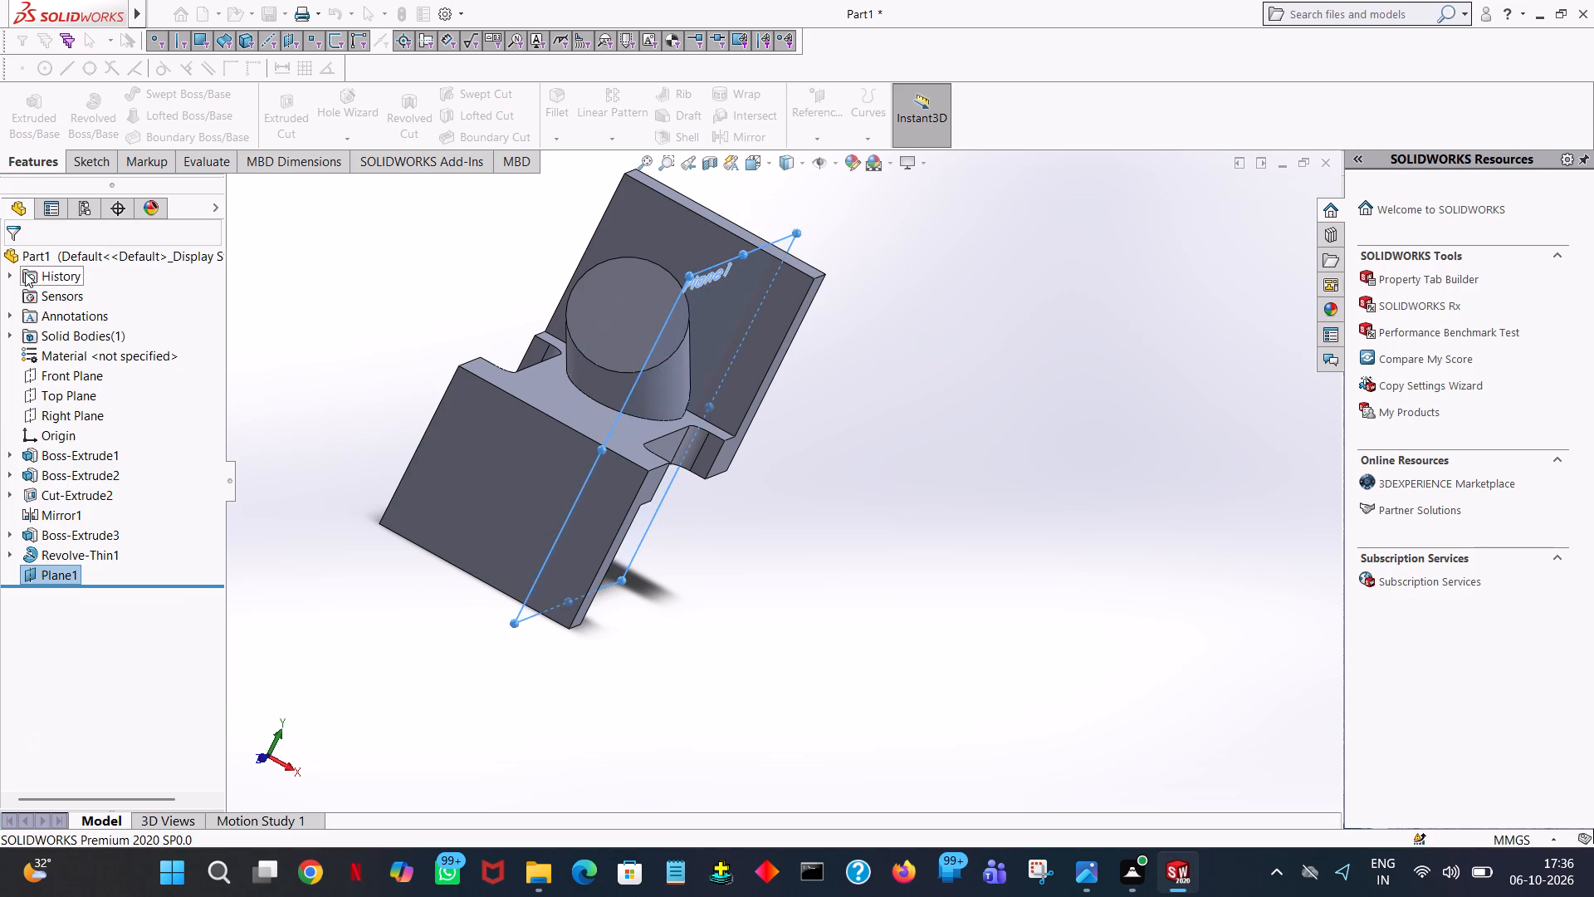
On Plane1, sketch a line from the midpoint of the cylinder's end edge to the bracket's upper corner and on to the cylinder's base.
key("space")
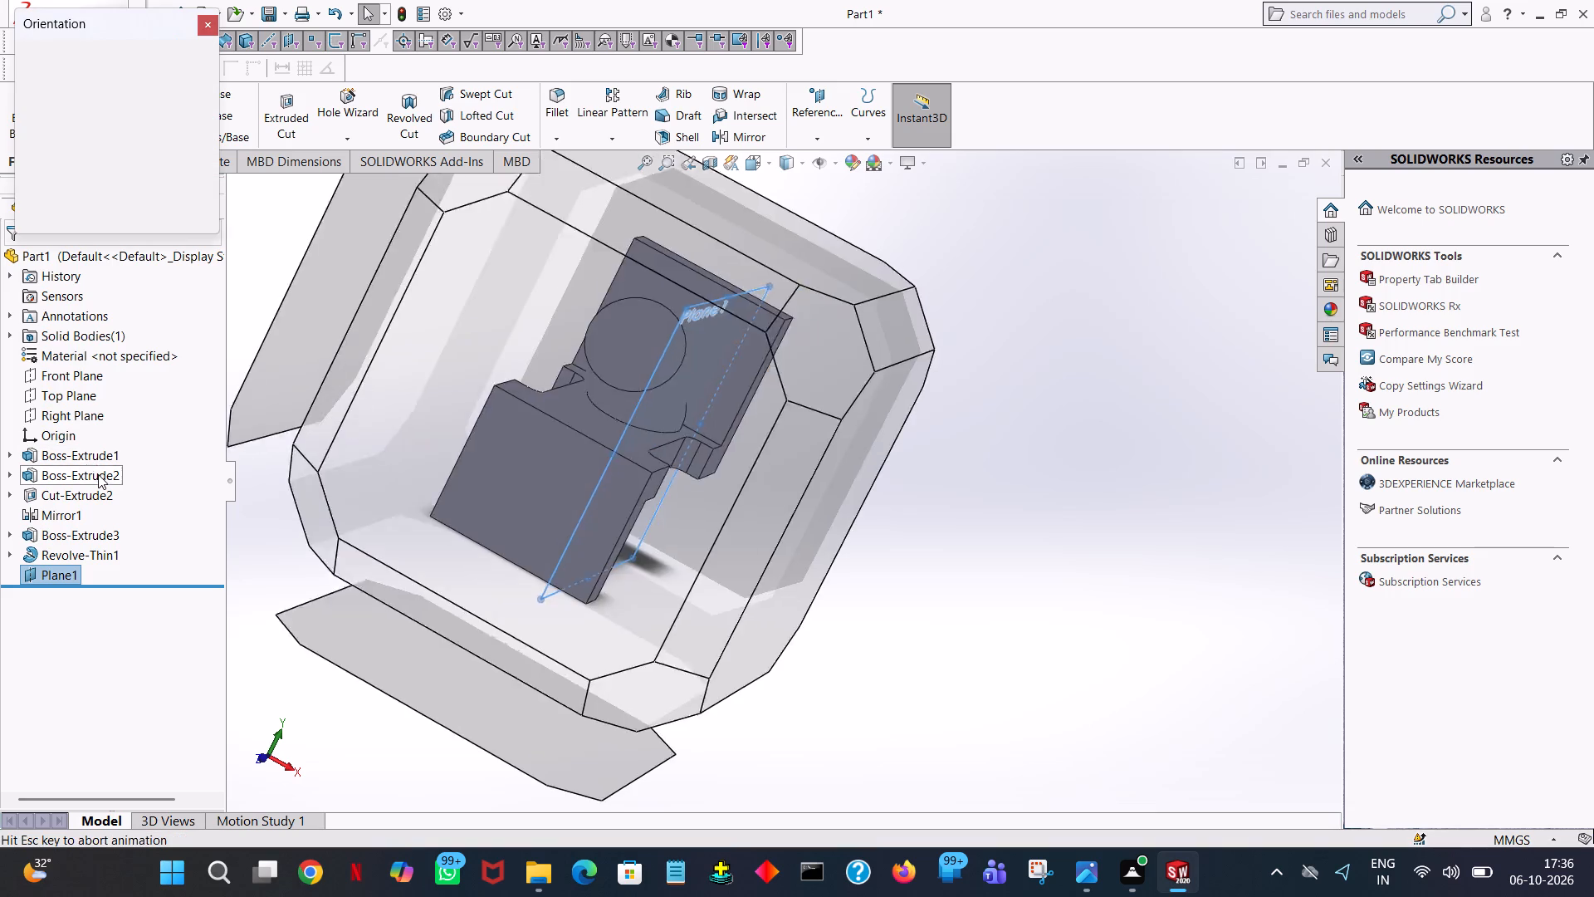
left_click(206, 131)
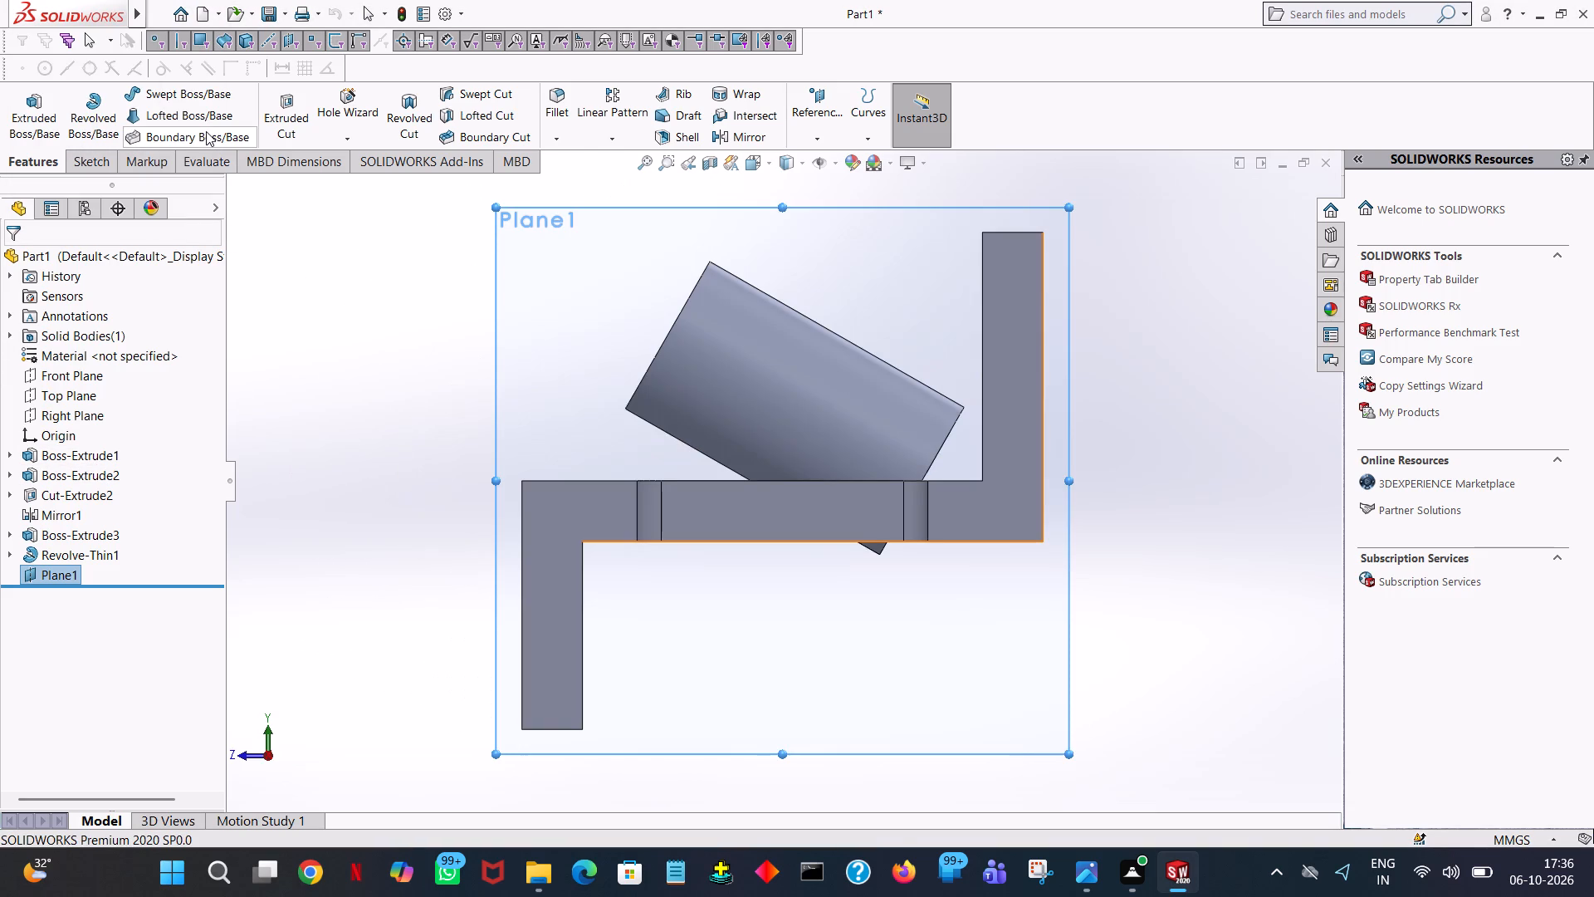
left_click(89, 157)
left_click(154, 96)
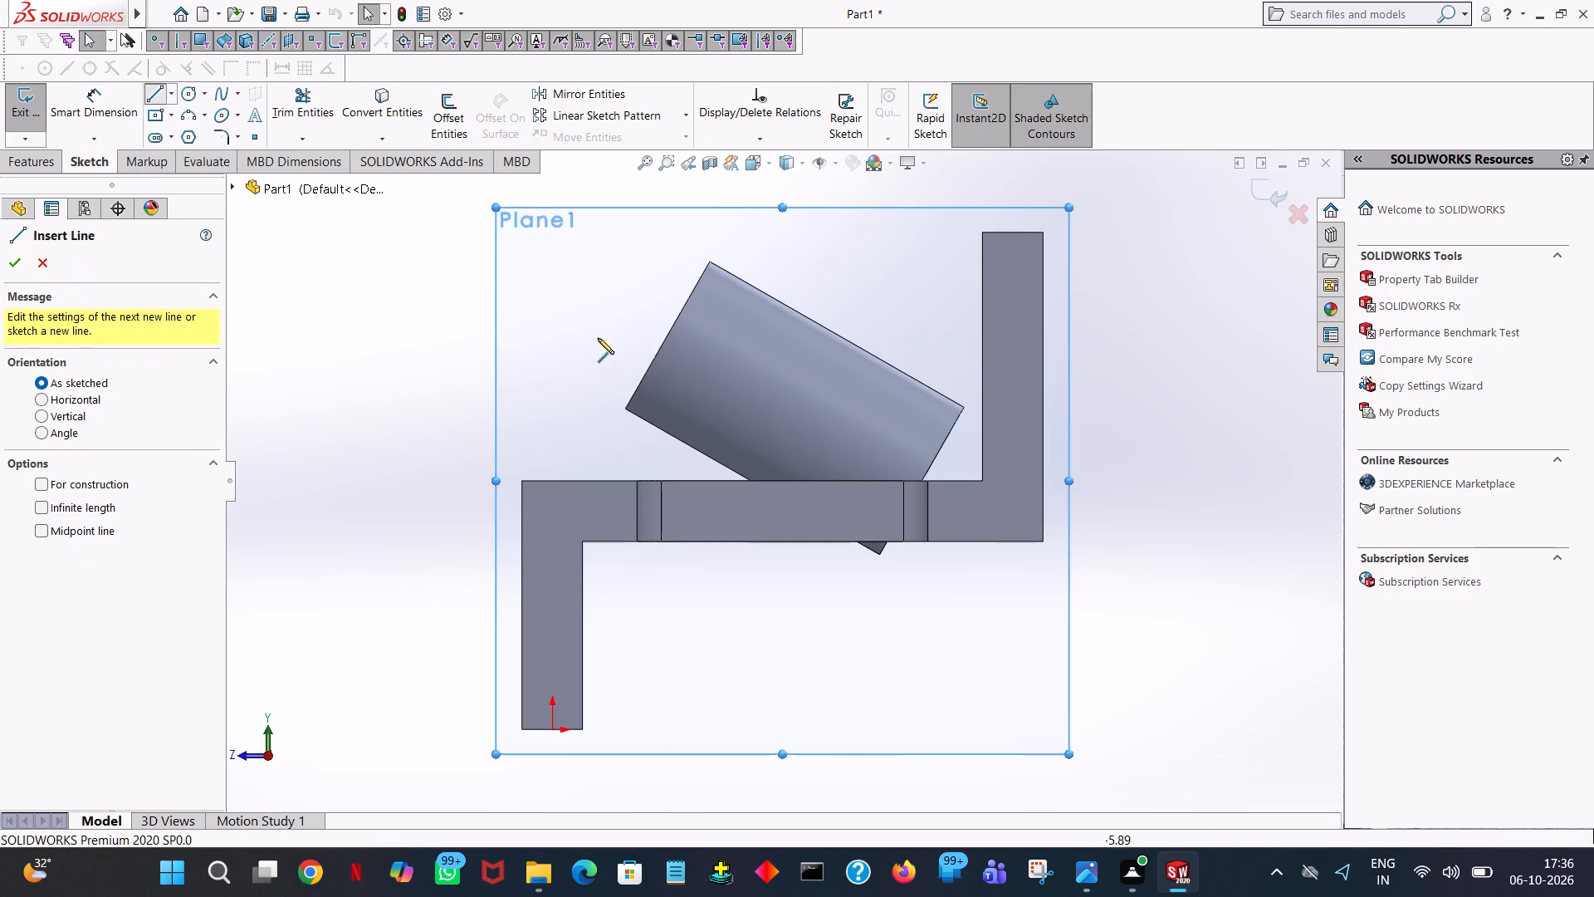
left_click(667, 332)
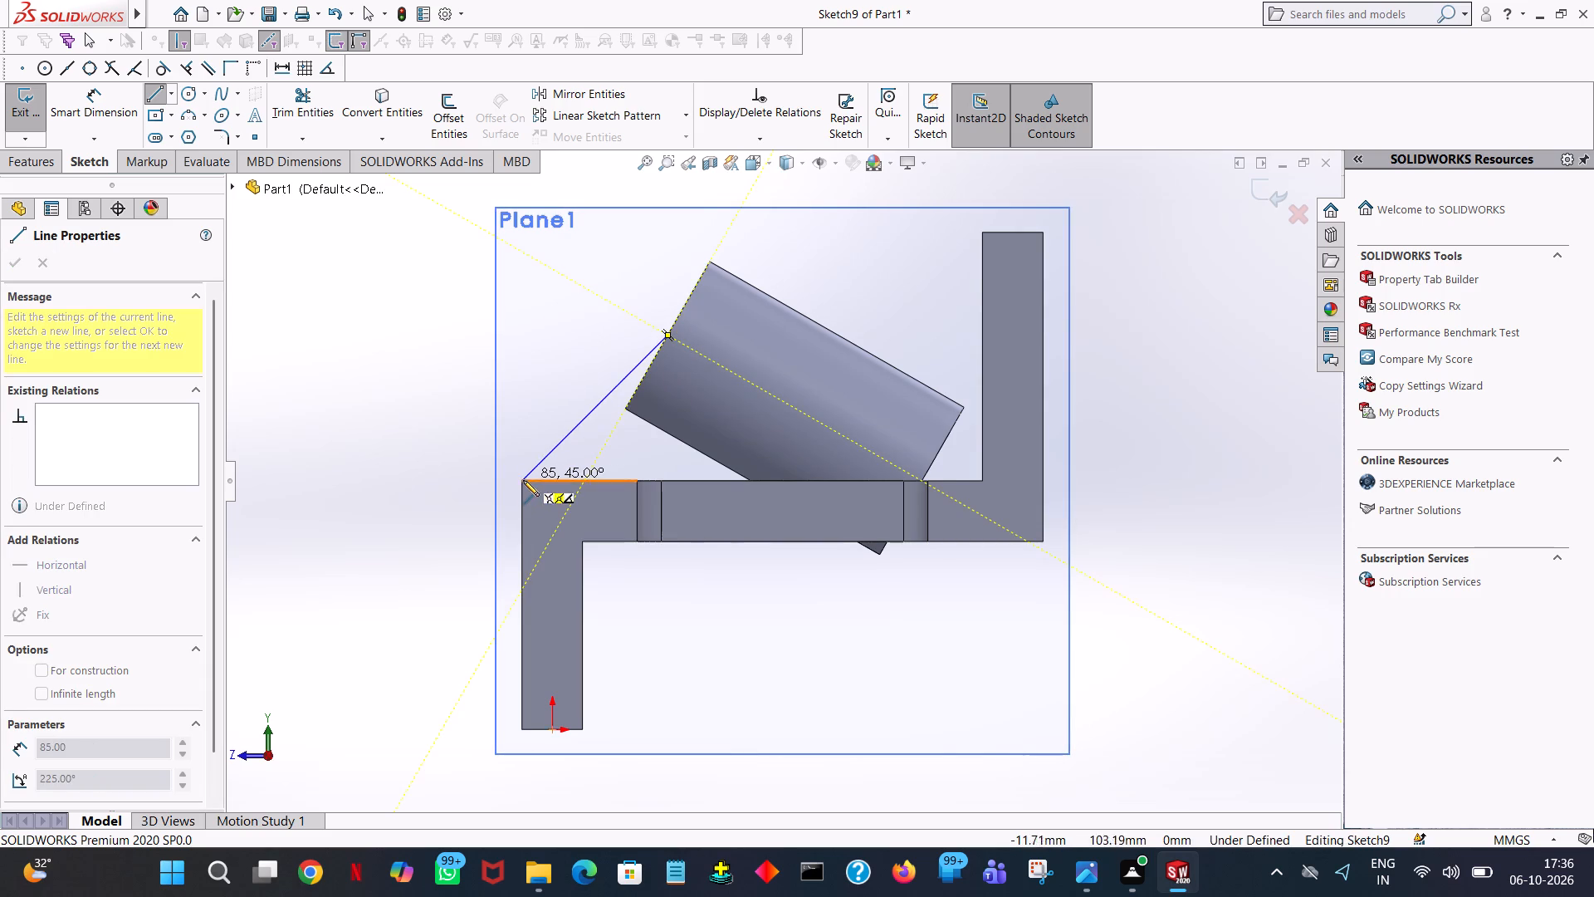
left_click(523, 481)
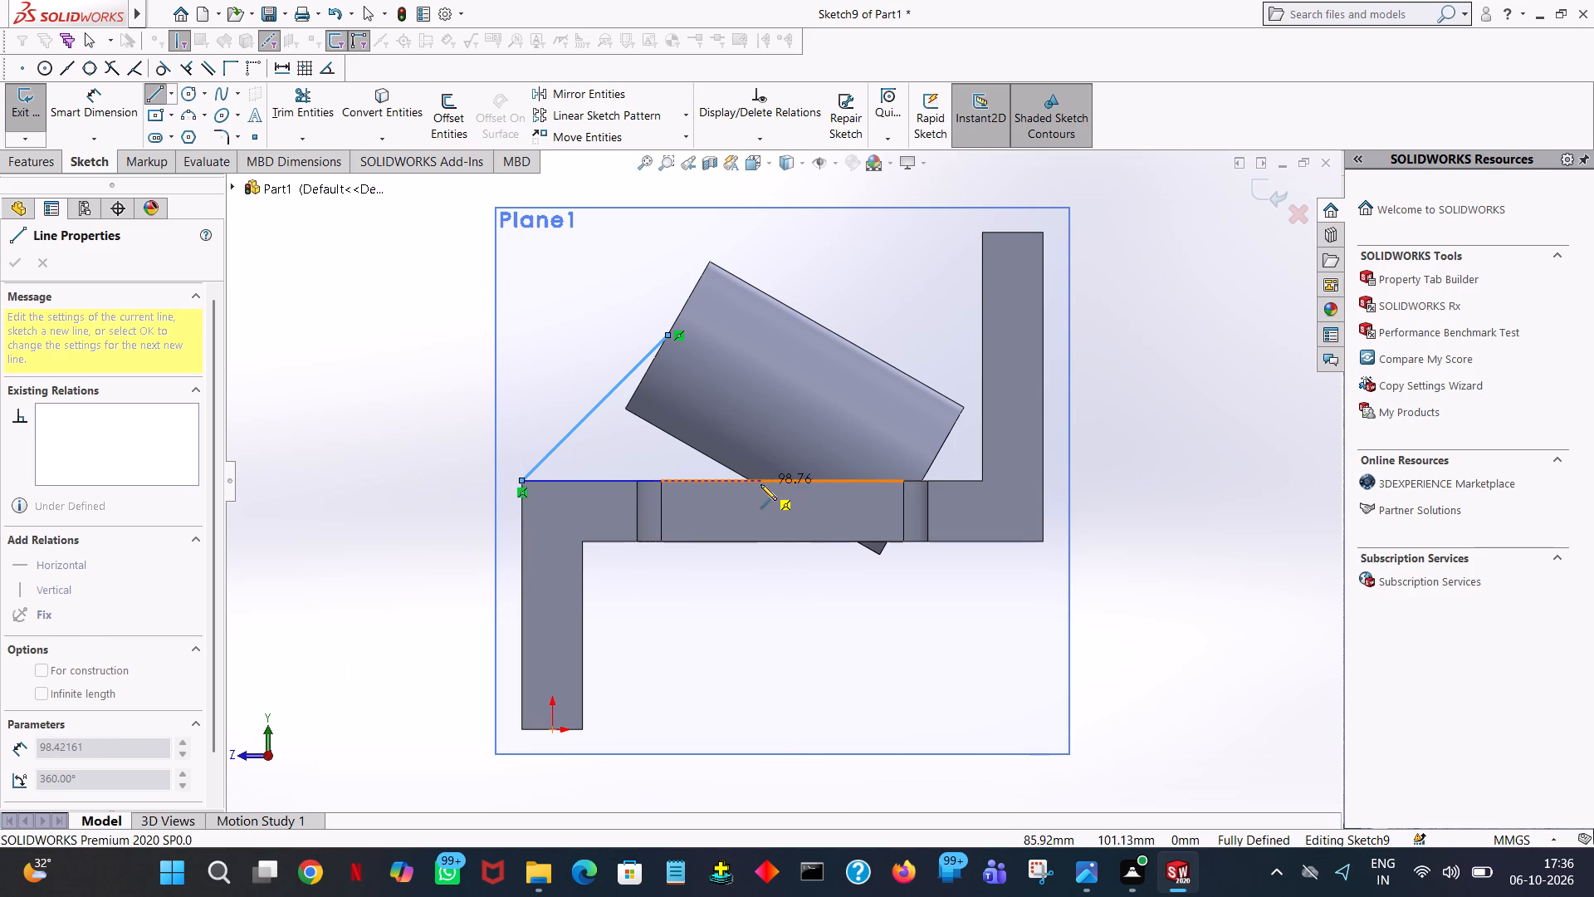
scroll(760, 484, "down", 15, "ctrl")
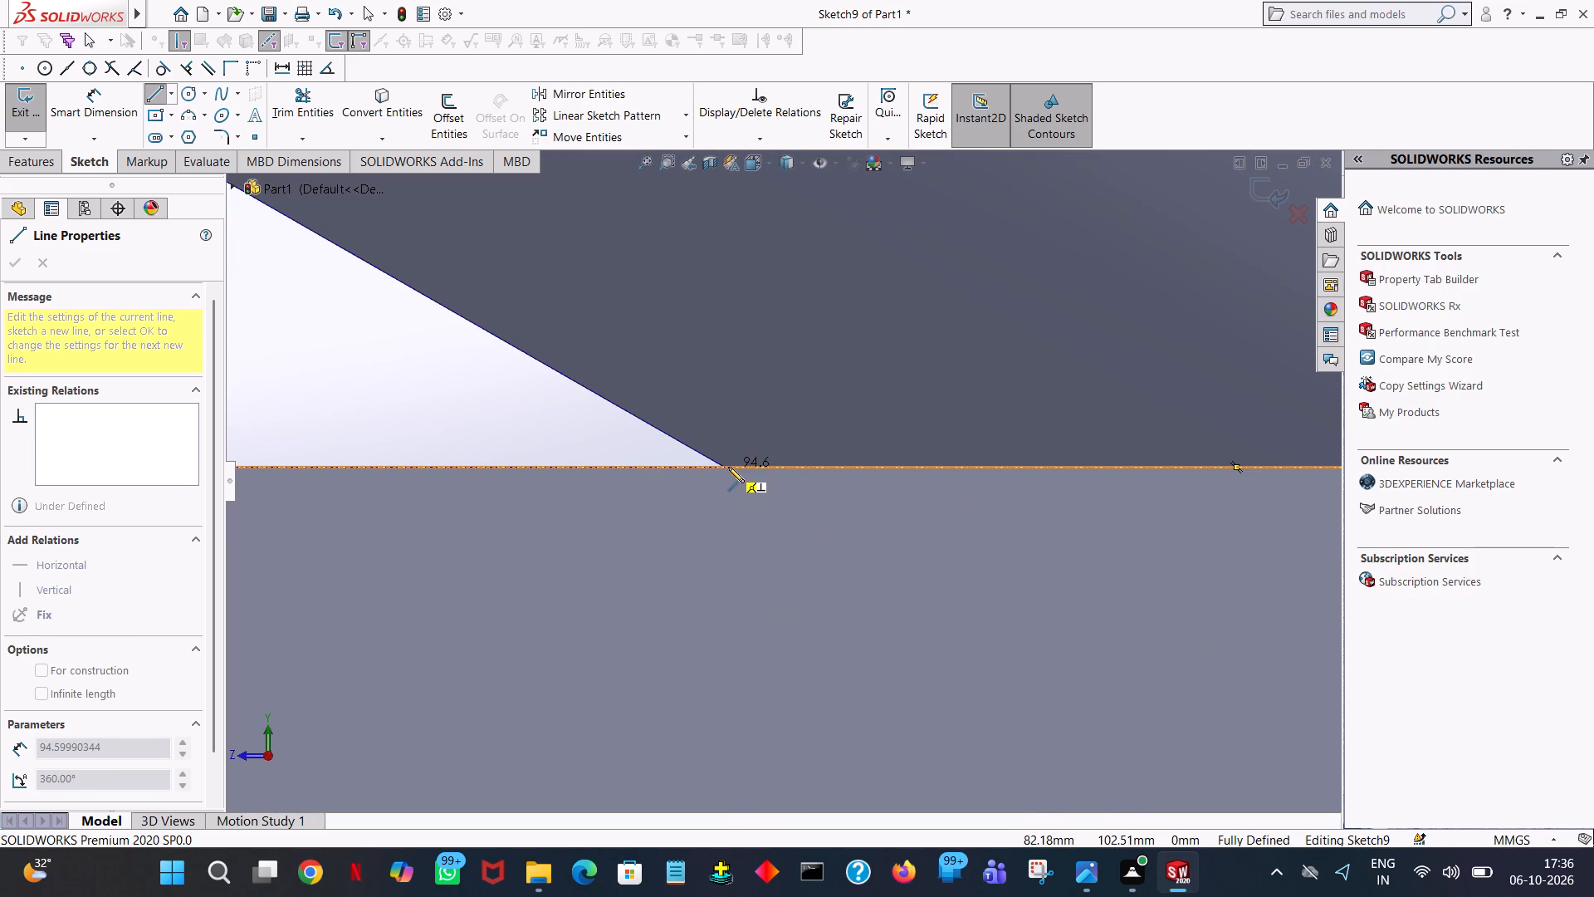
left_click(728, 467)
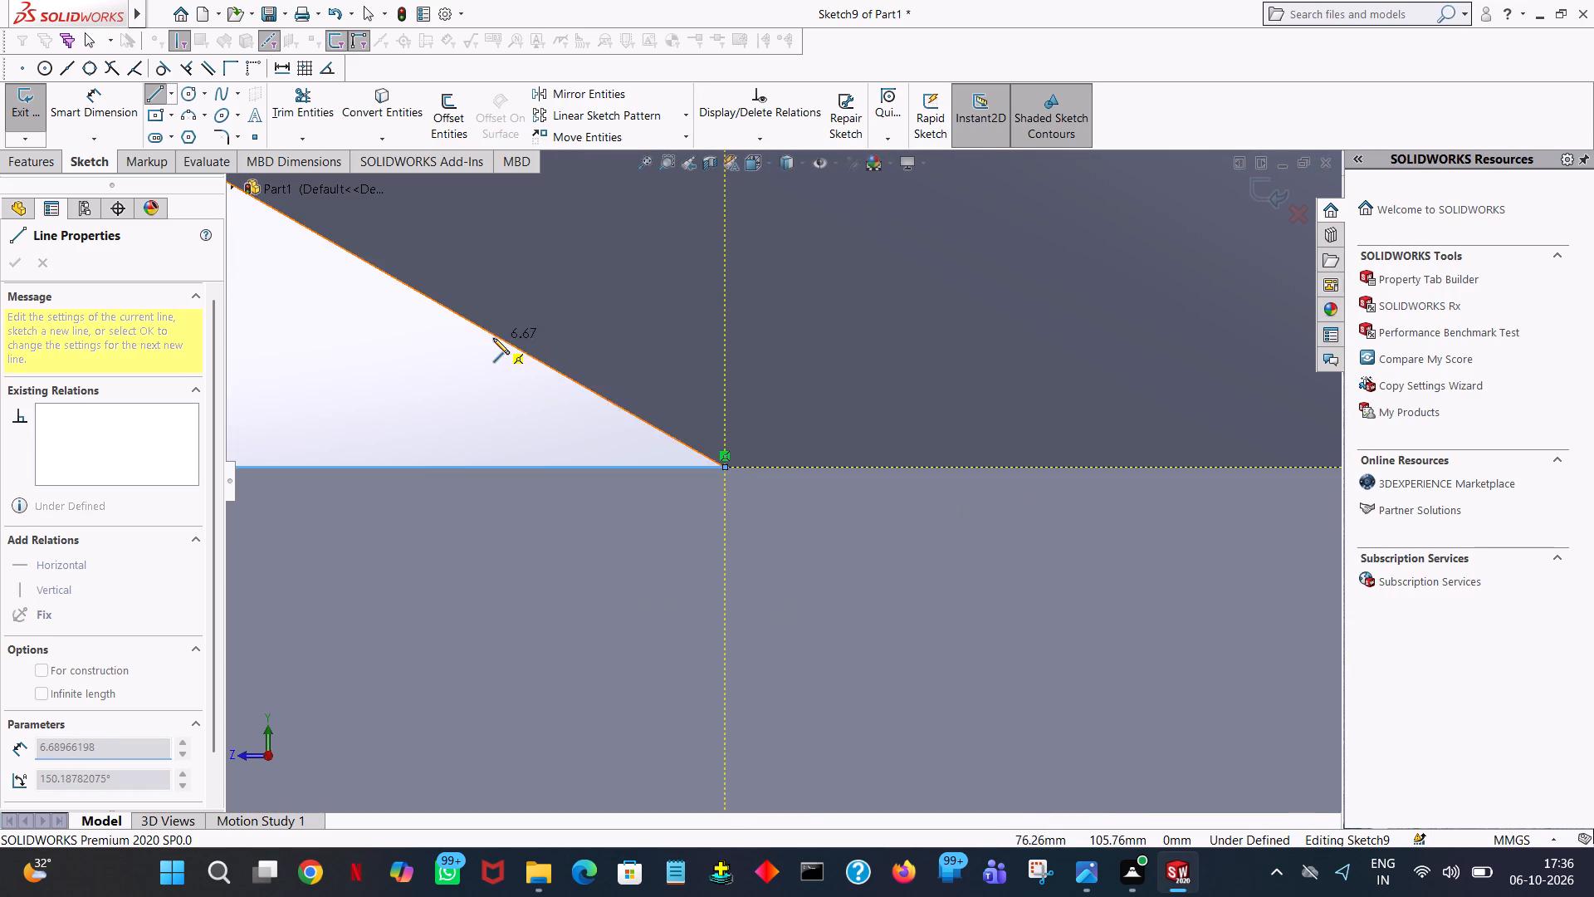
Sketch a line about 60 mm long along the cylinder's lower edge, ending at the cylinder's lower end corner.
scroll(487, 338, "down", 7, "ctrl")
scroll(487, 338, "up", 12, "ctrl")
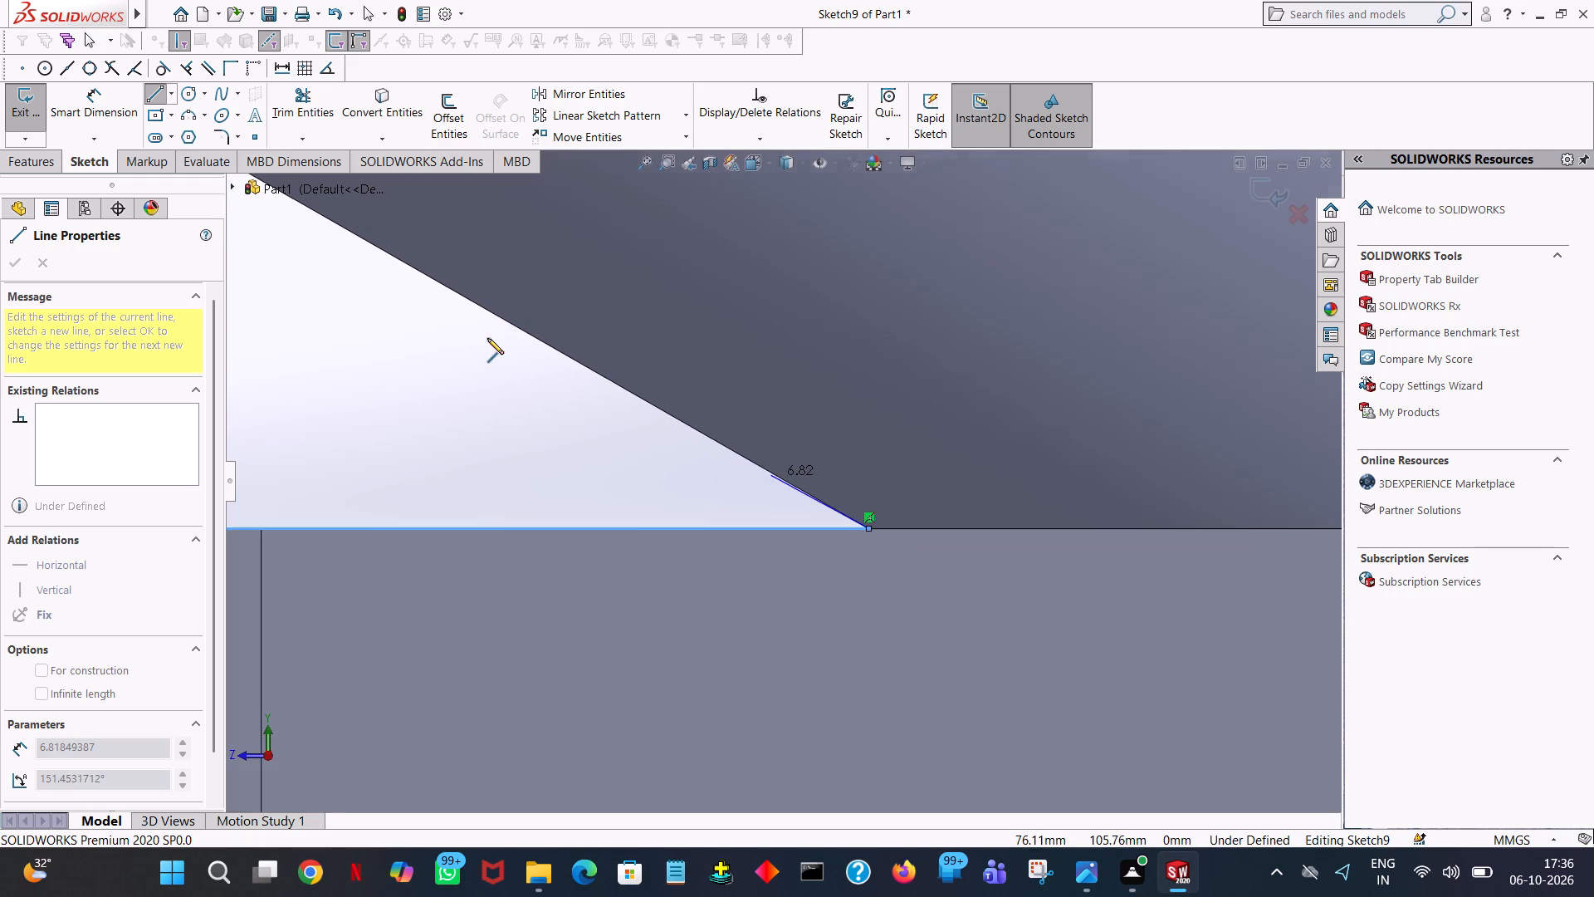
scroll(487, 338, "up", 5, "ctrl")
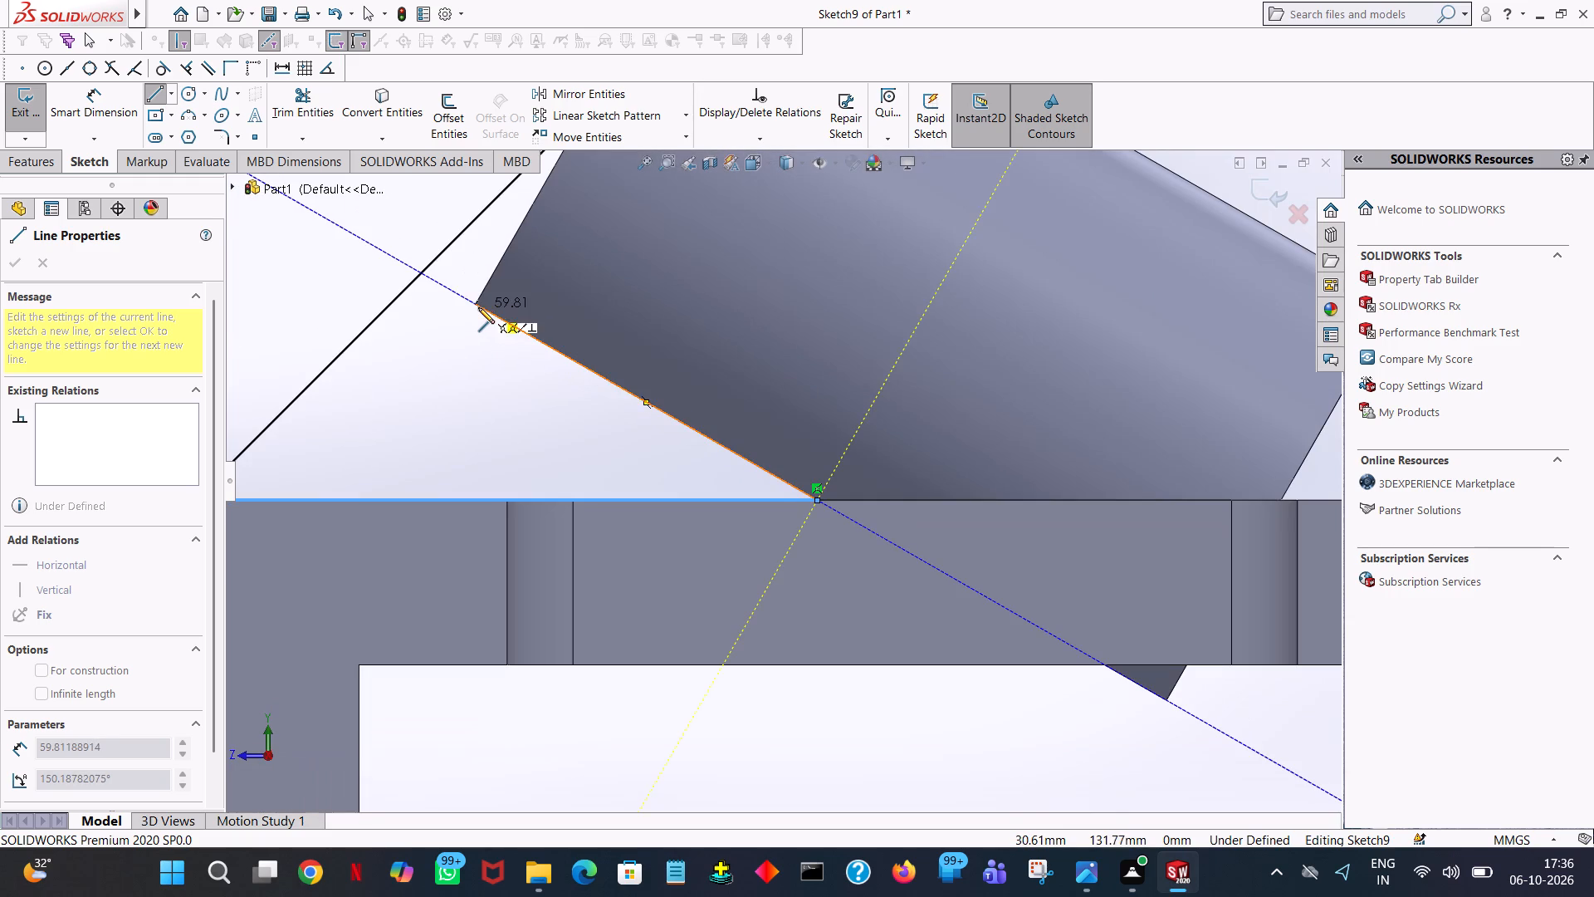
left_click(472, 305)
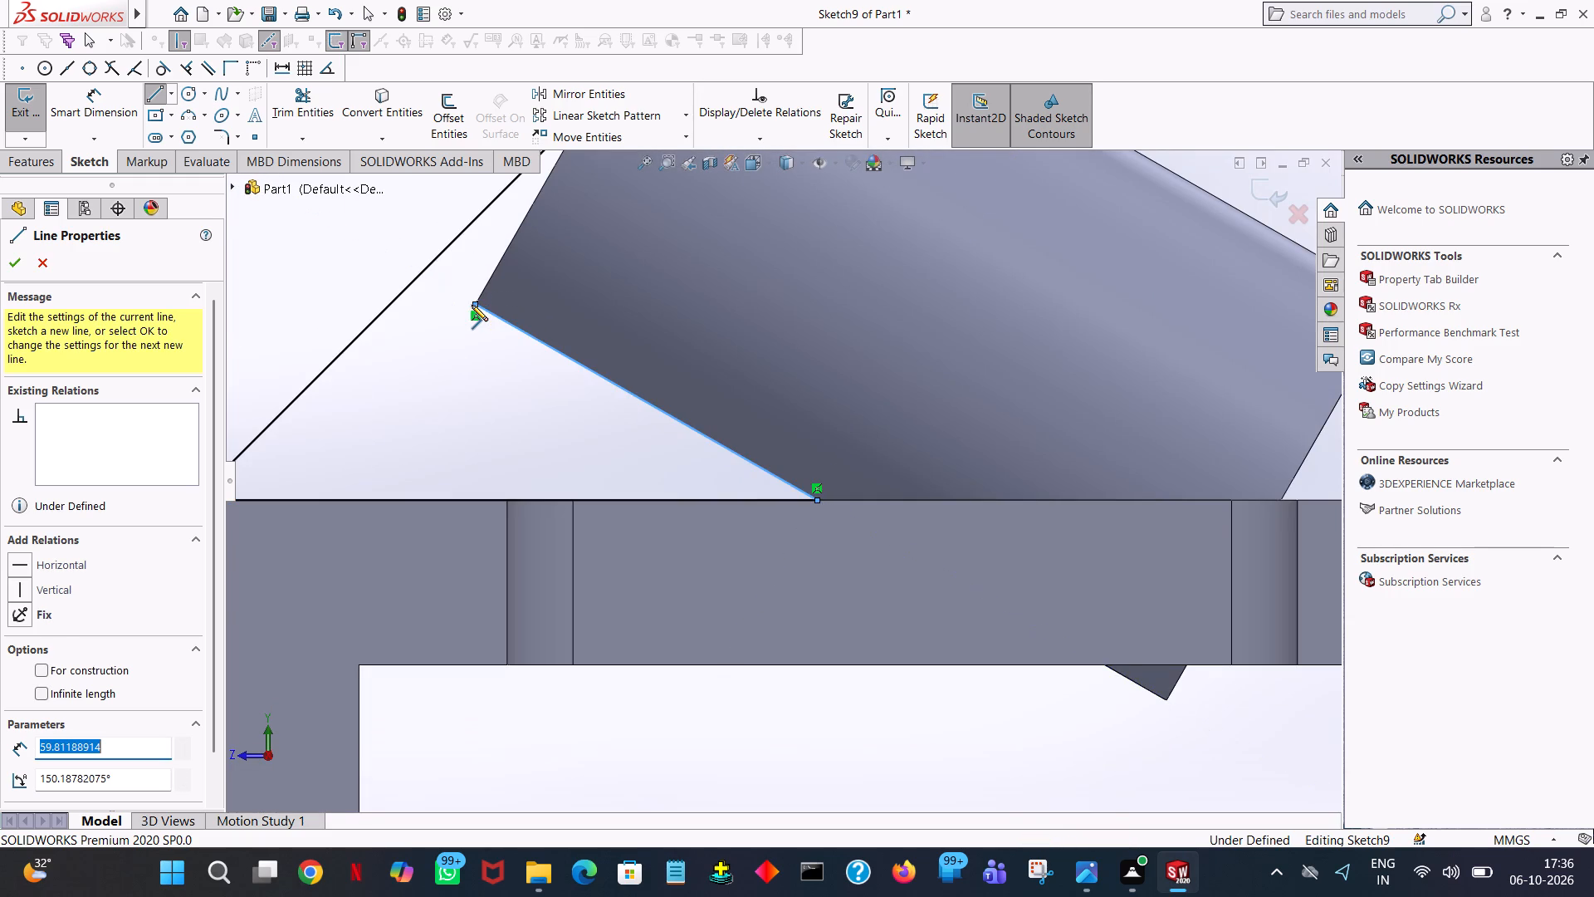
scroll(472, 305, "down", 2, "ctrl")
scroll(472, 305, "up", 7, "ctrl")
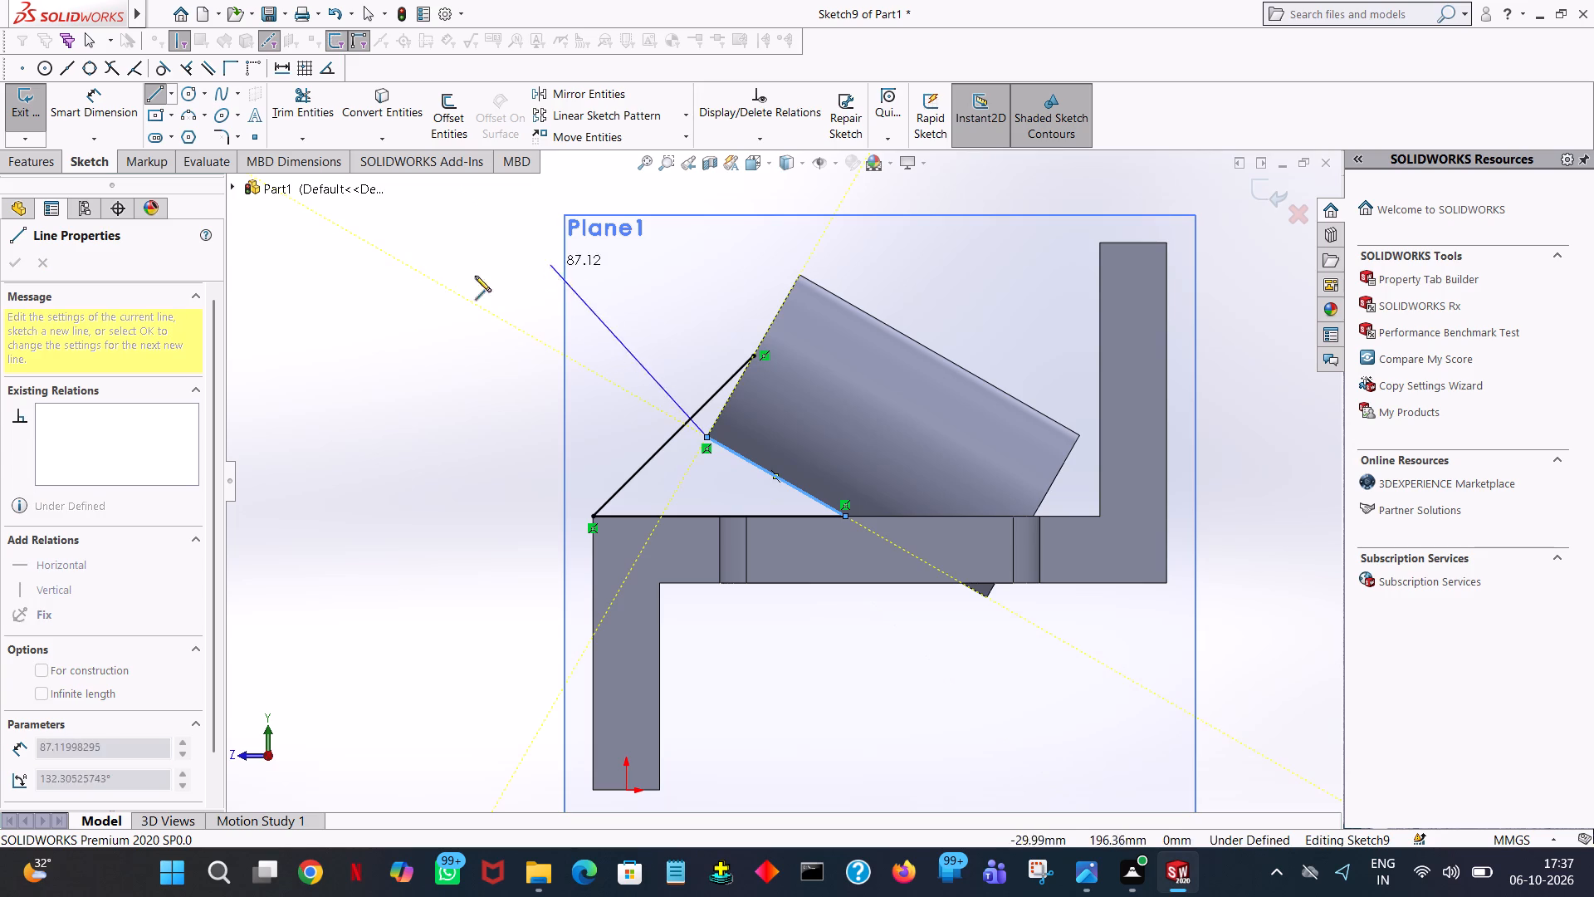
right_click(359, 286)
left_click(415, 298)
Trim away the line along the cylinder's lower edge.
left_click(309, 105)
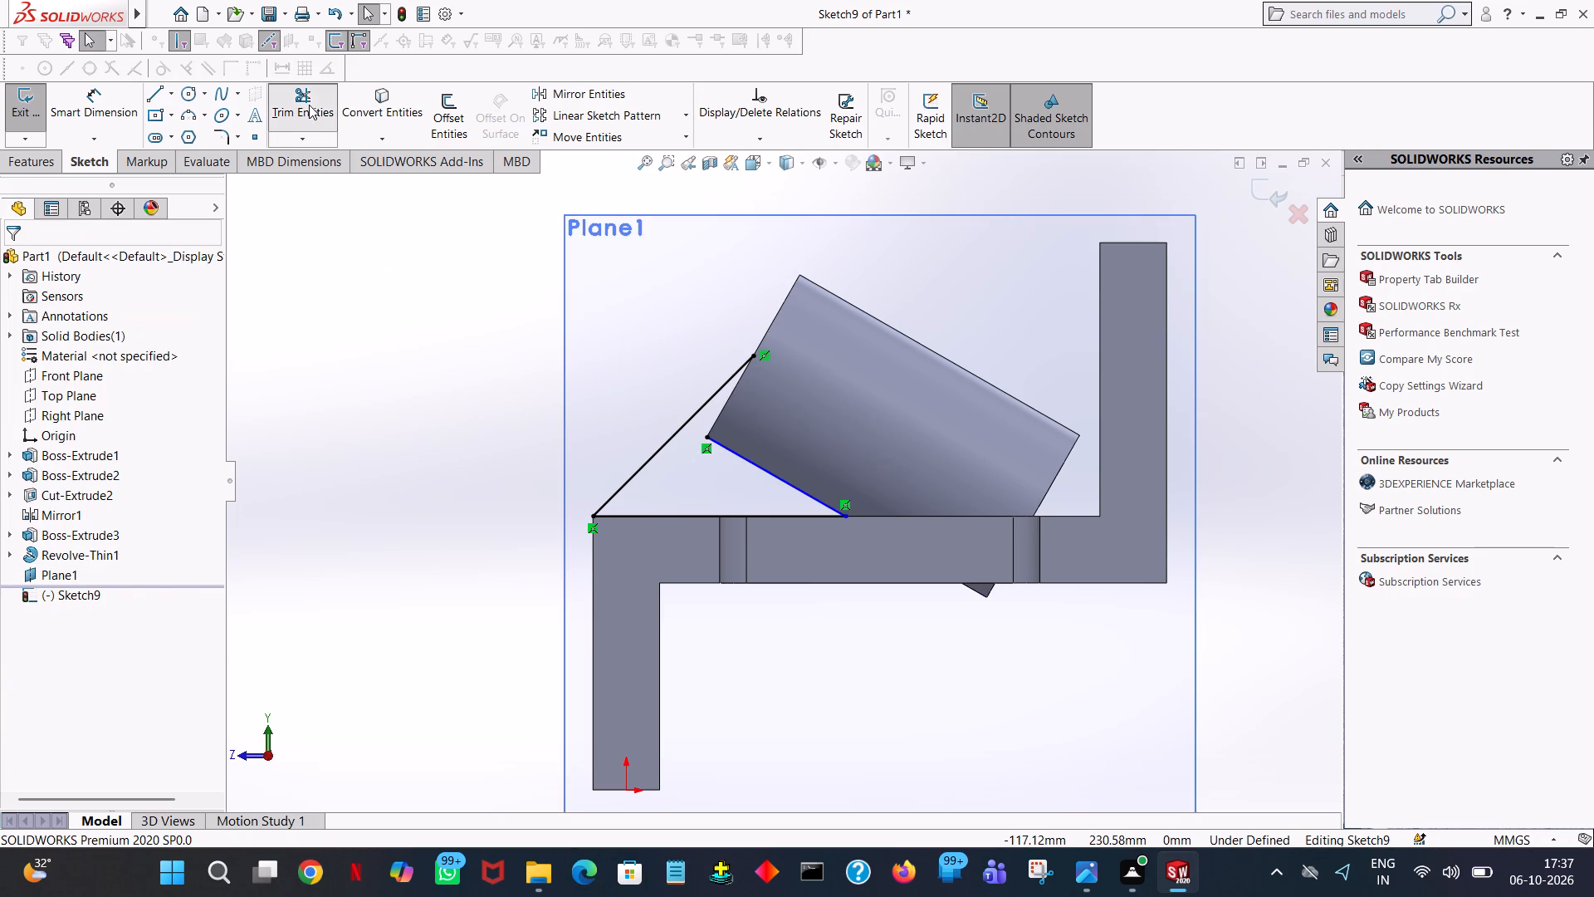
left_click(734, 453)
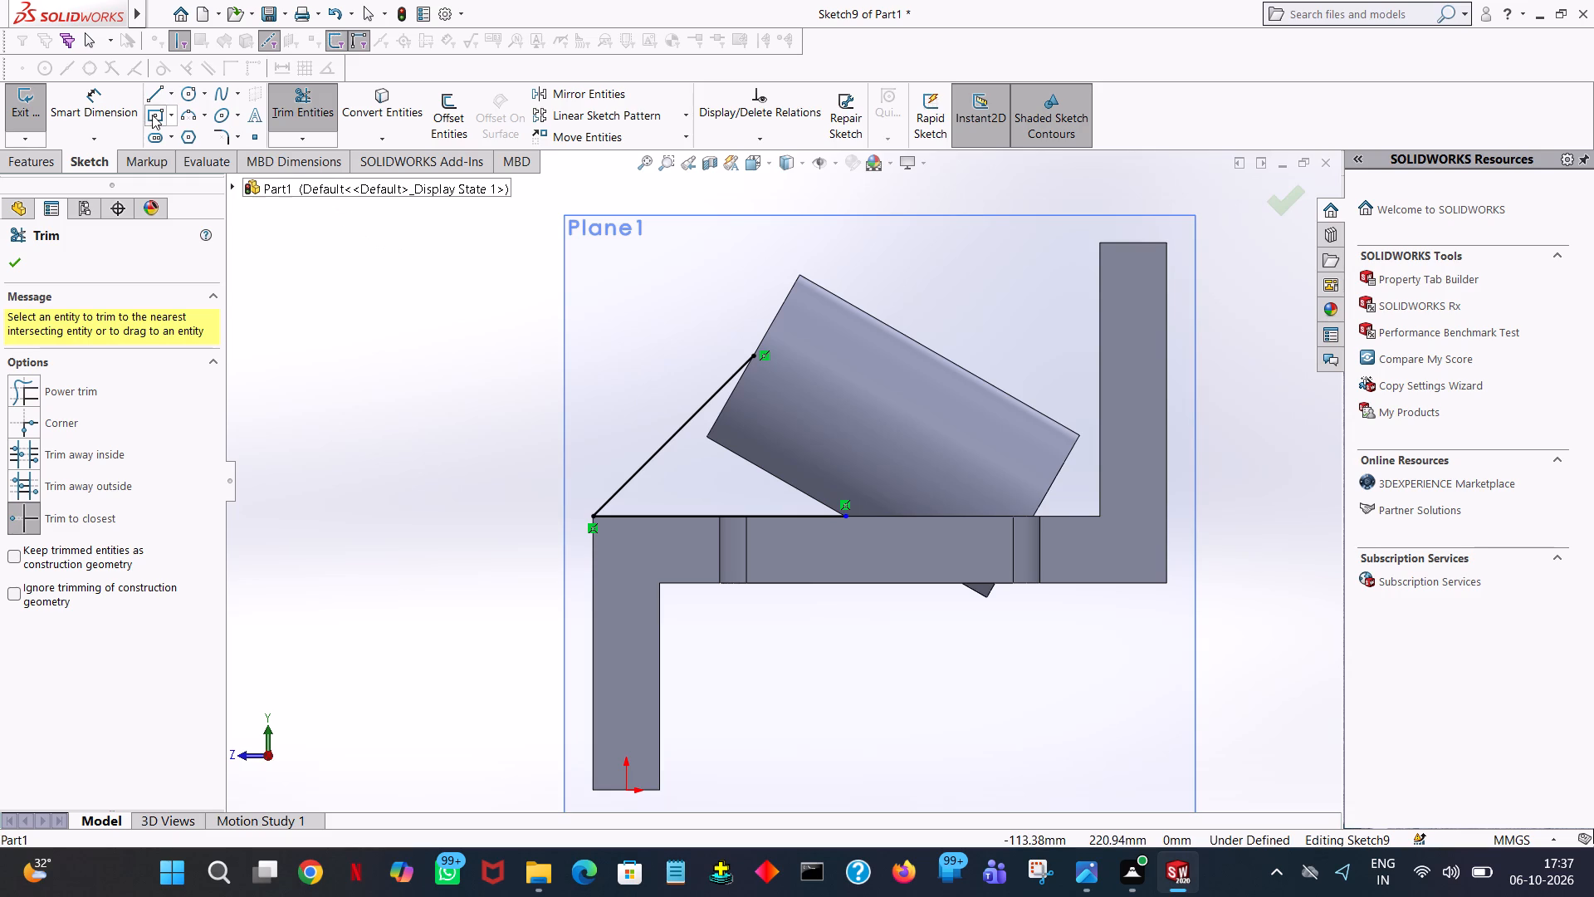
Close the triangle with a line about 69 mm long from the cylinder end's midpoint to the point where the cylinder meets the bracket.
left_click(156, 98)
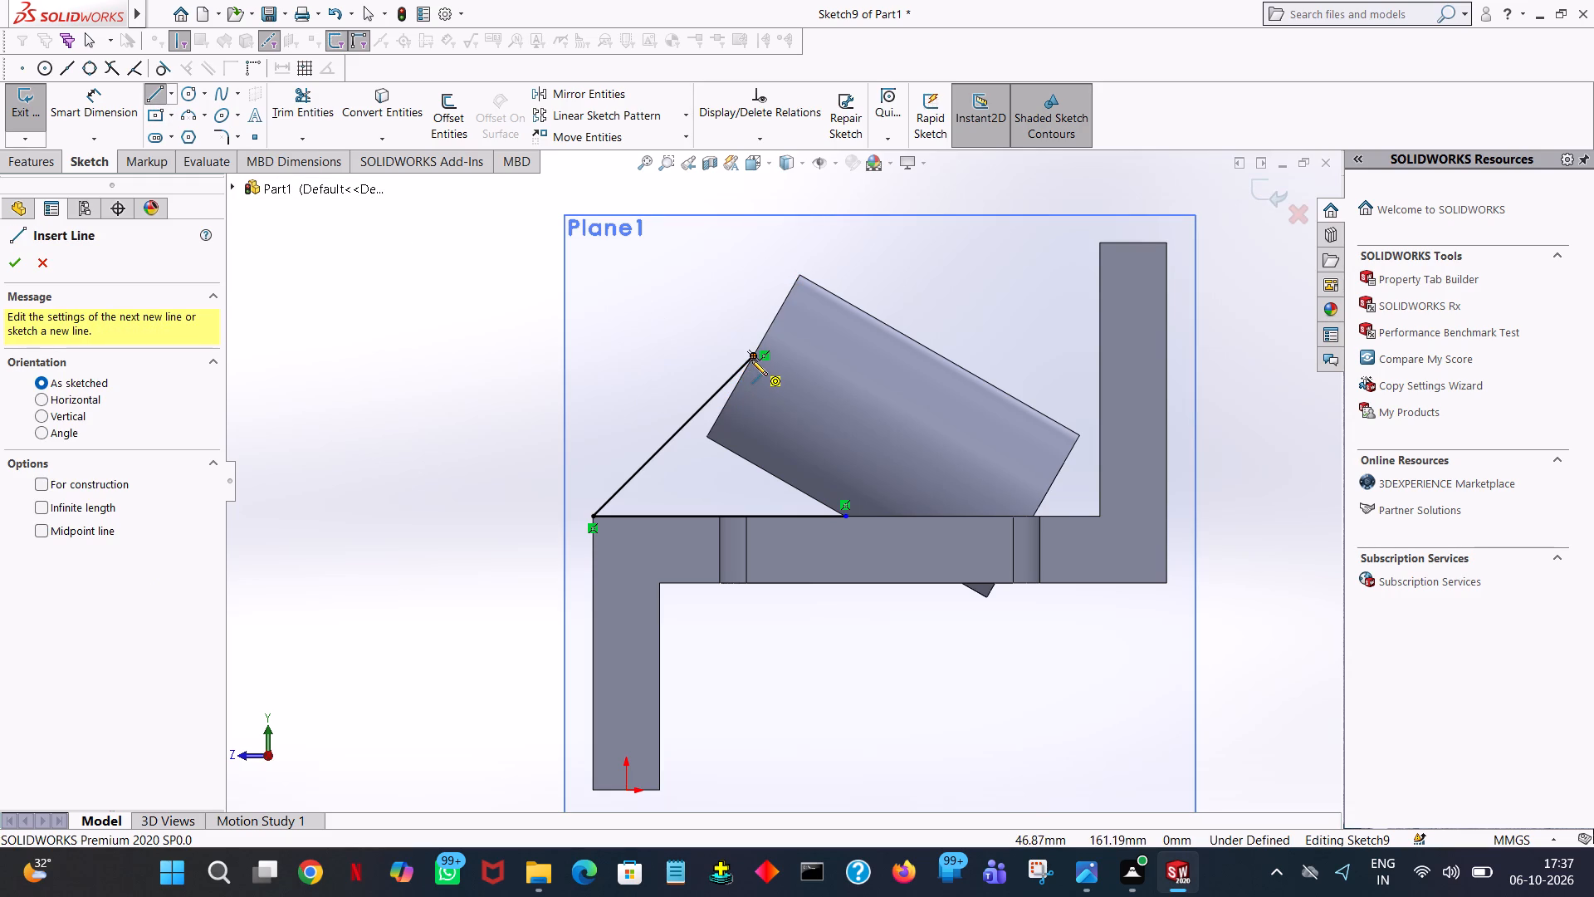
left_click(751, 355)
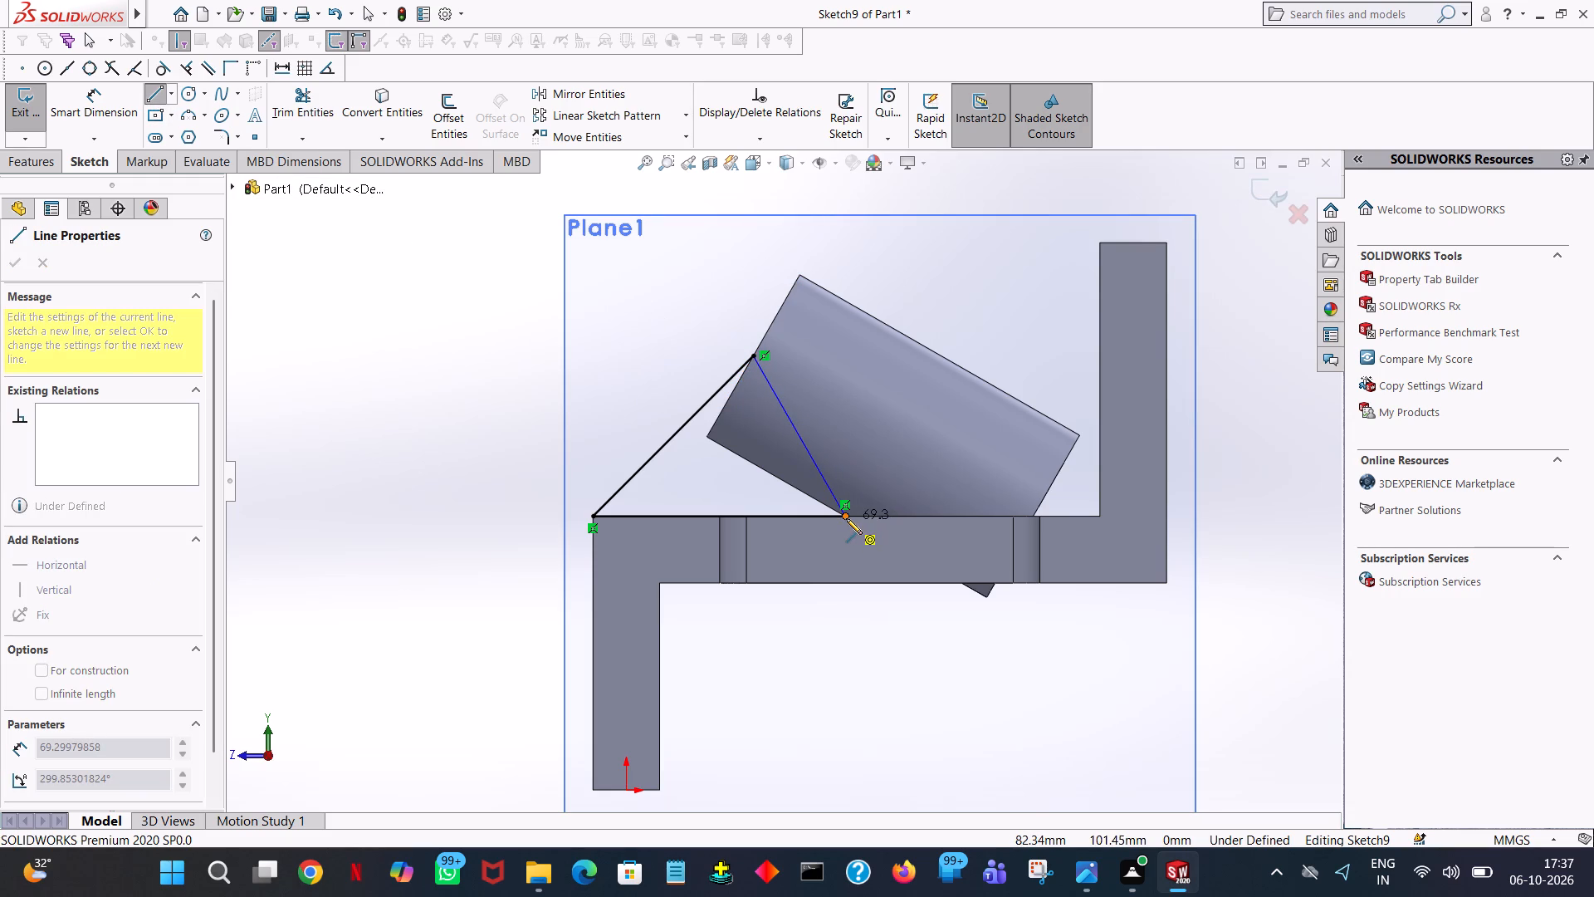
left_click(846, 518)
right_click(846, 518)
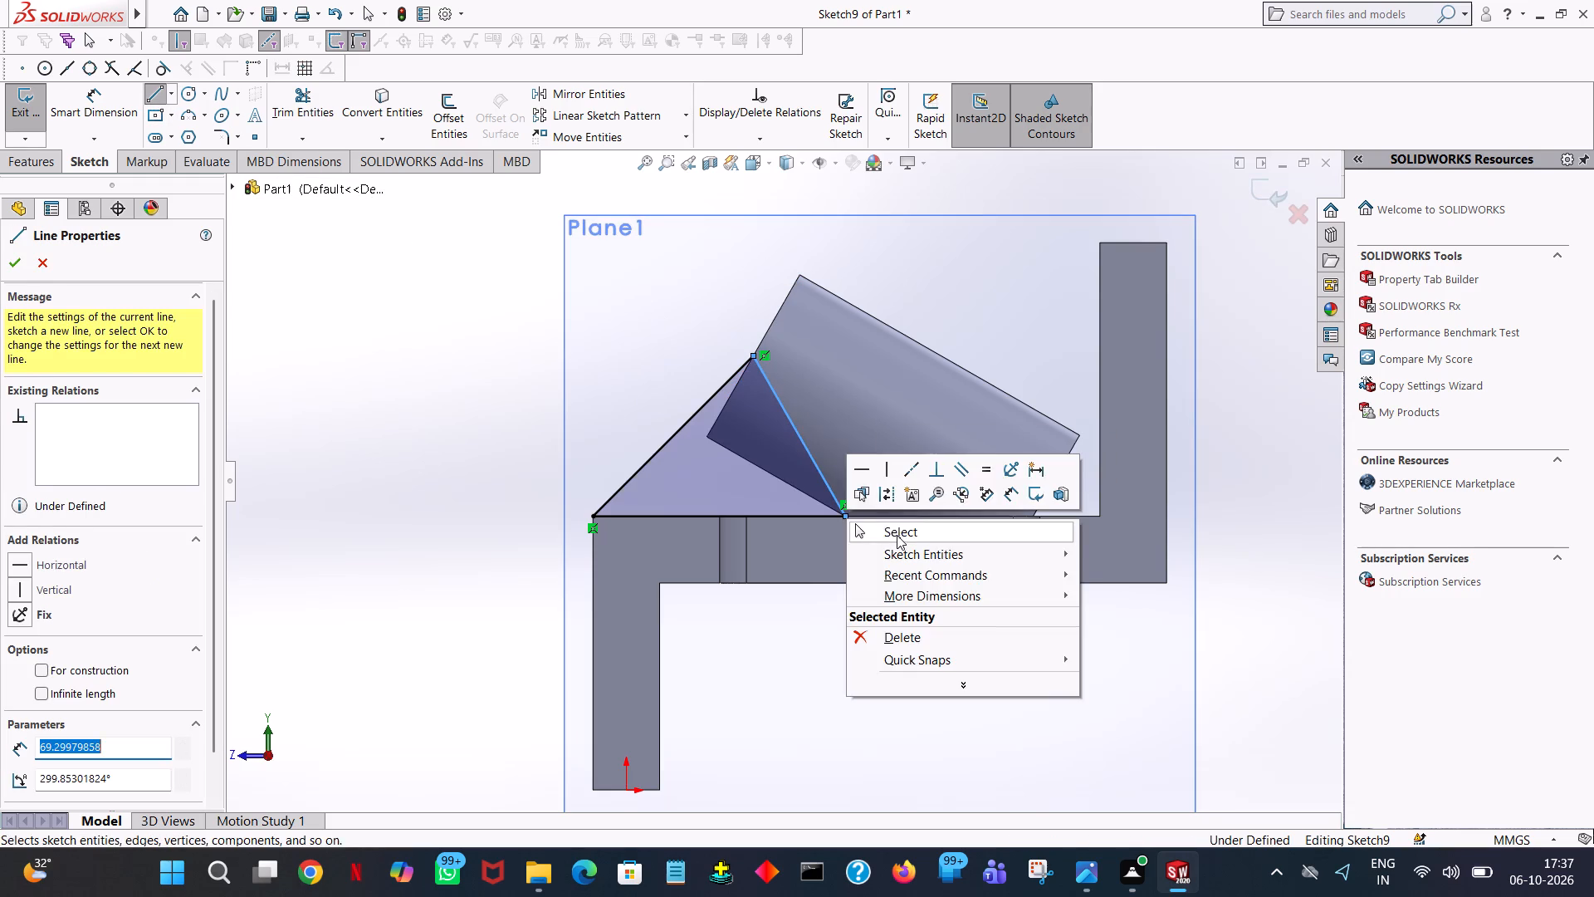
left_click(897, 535)
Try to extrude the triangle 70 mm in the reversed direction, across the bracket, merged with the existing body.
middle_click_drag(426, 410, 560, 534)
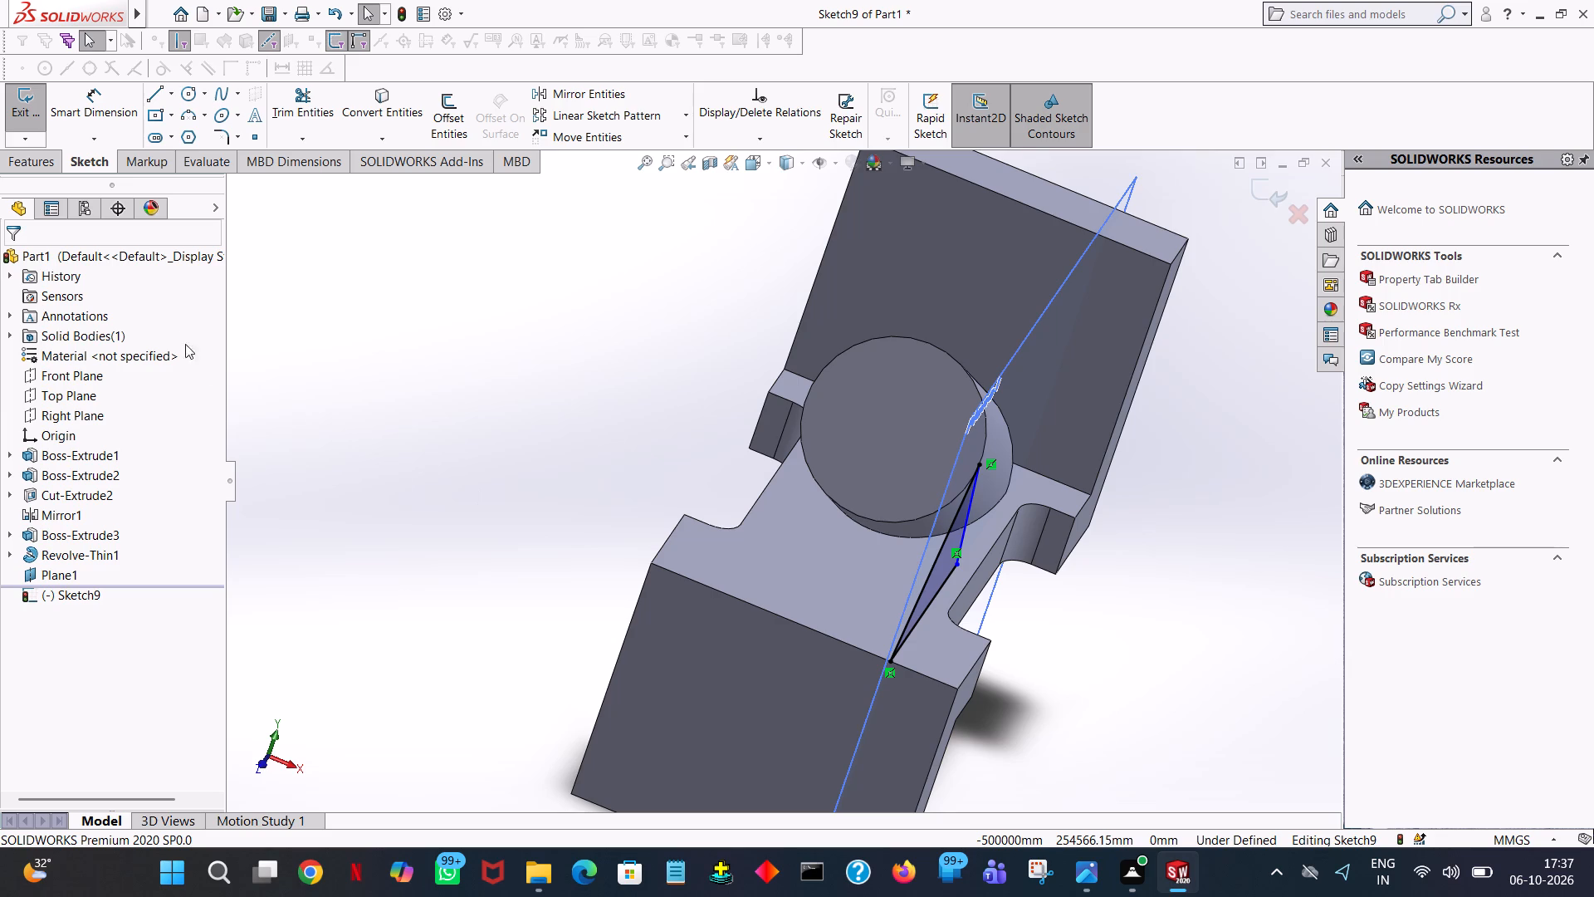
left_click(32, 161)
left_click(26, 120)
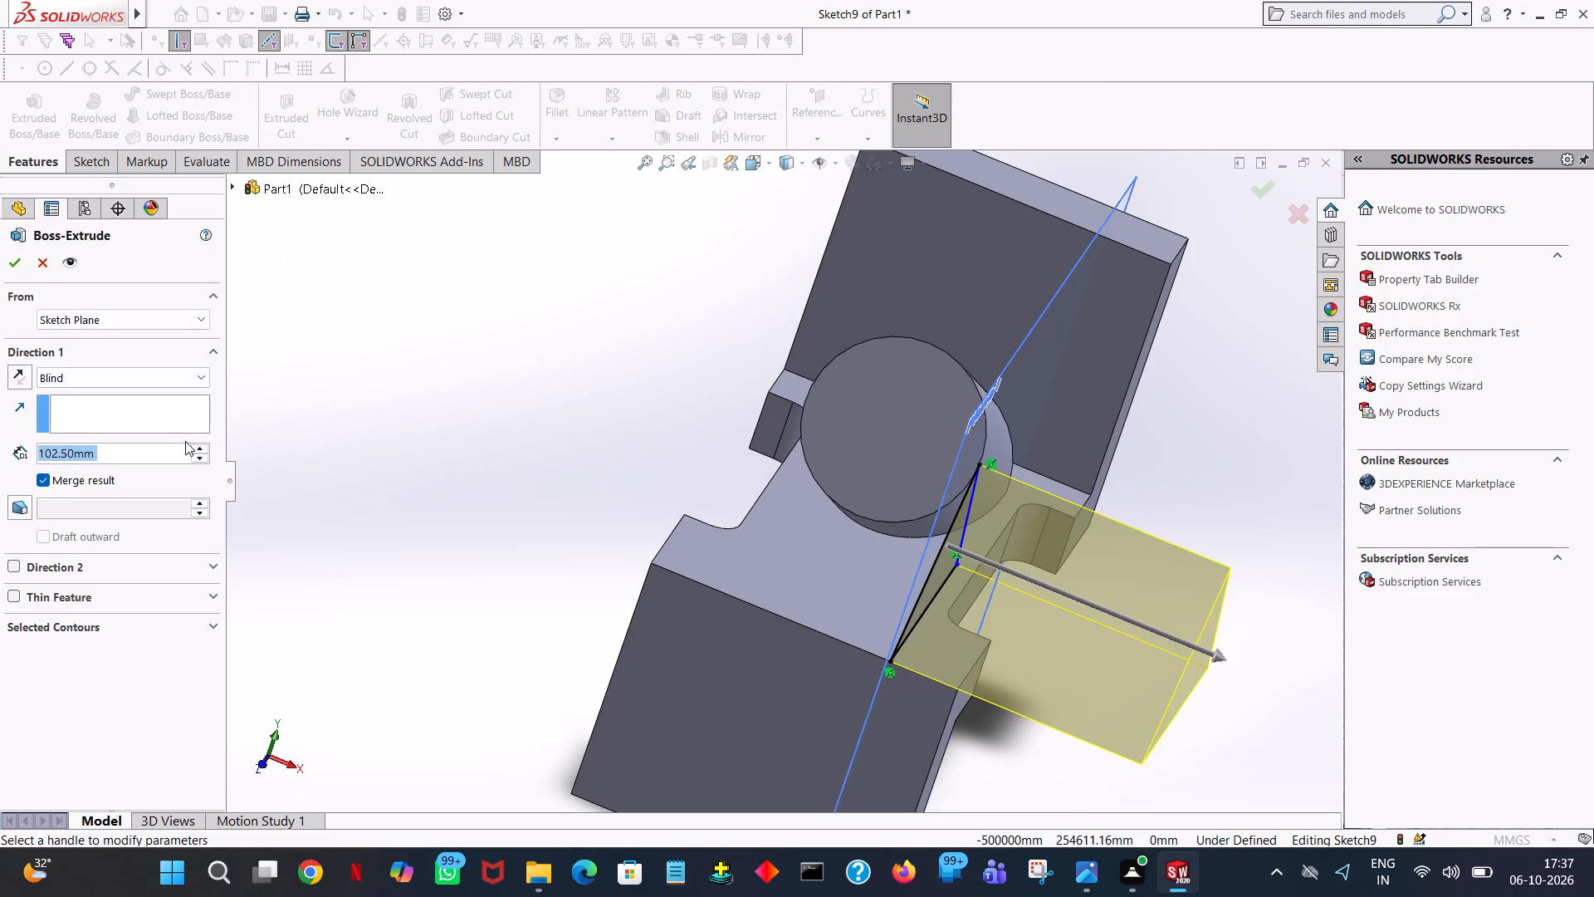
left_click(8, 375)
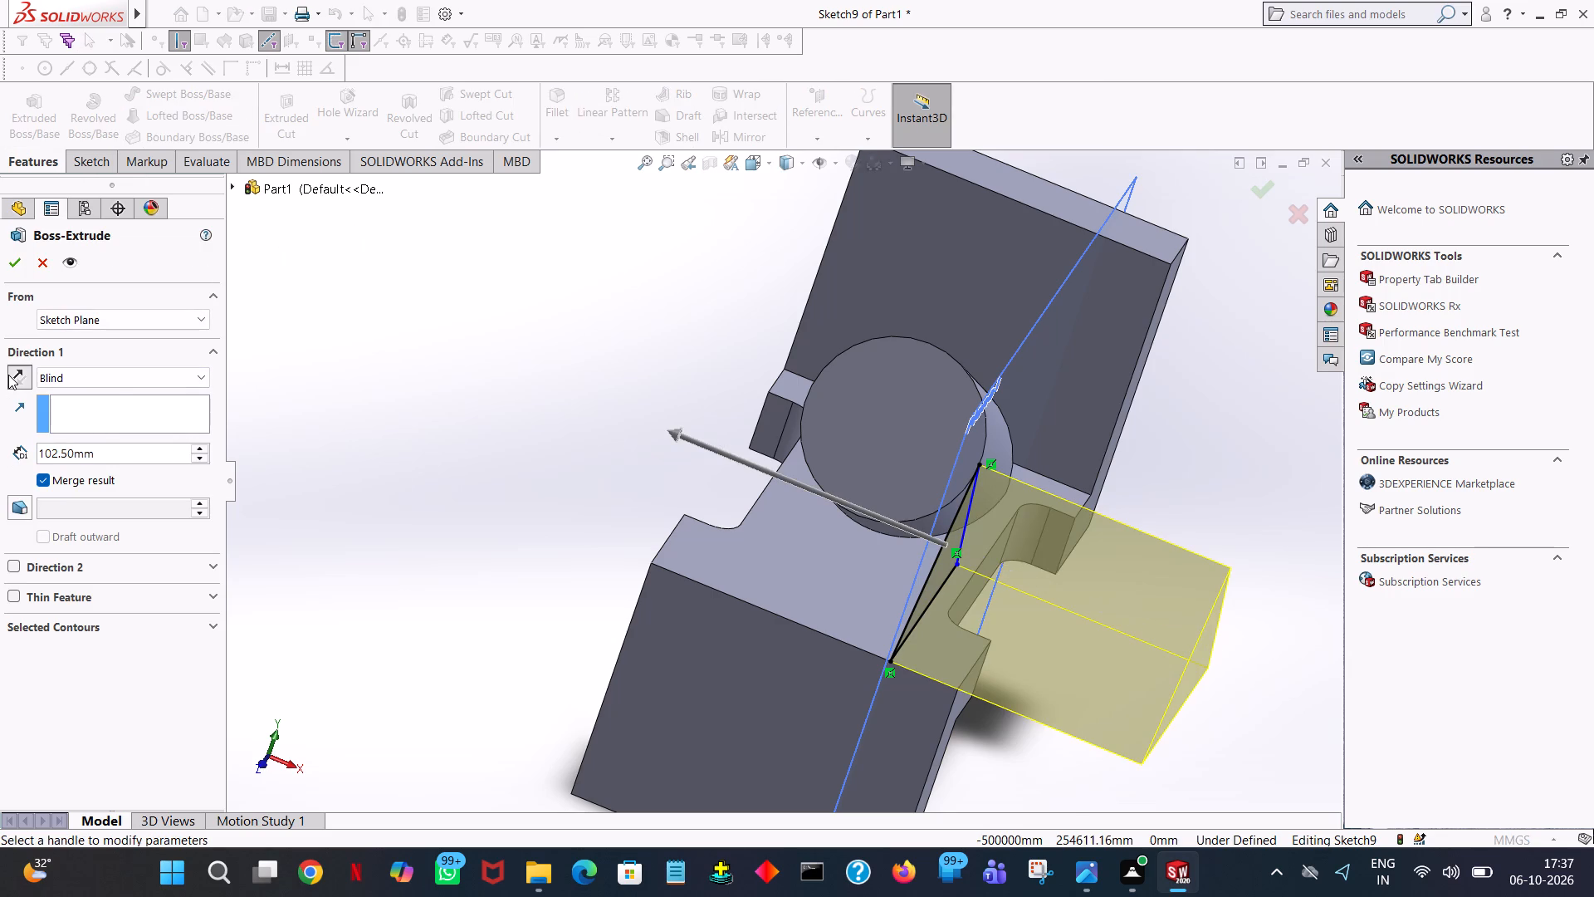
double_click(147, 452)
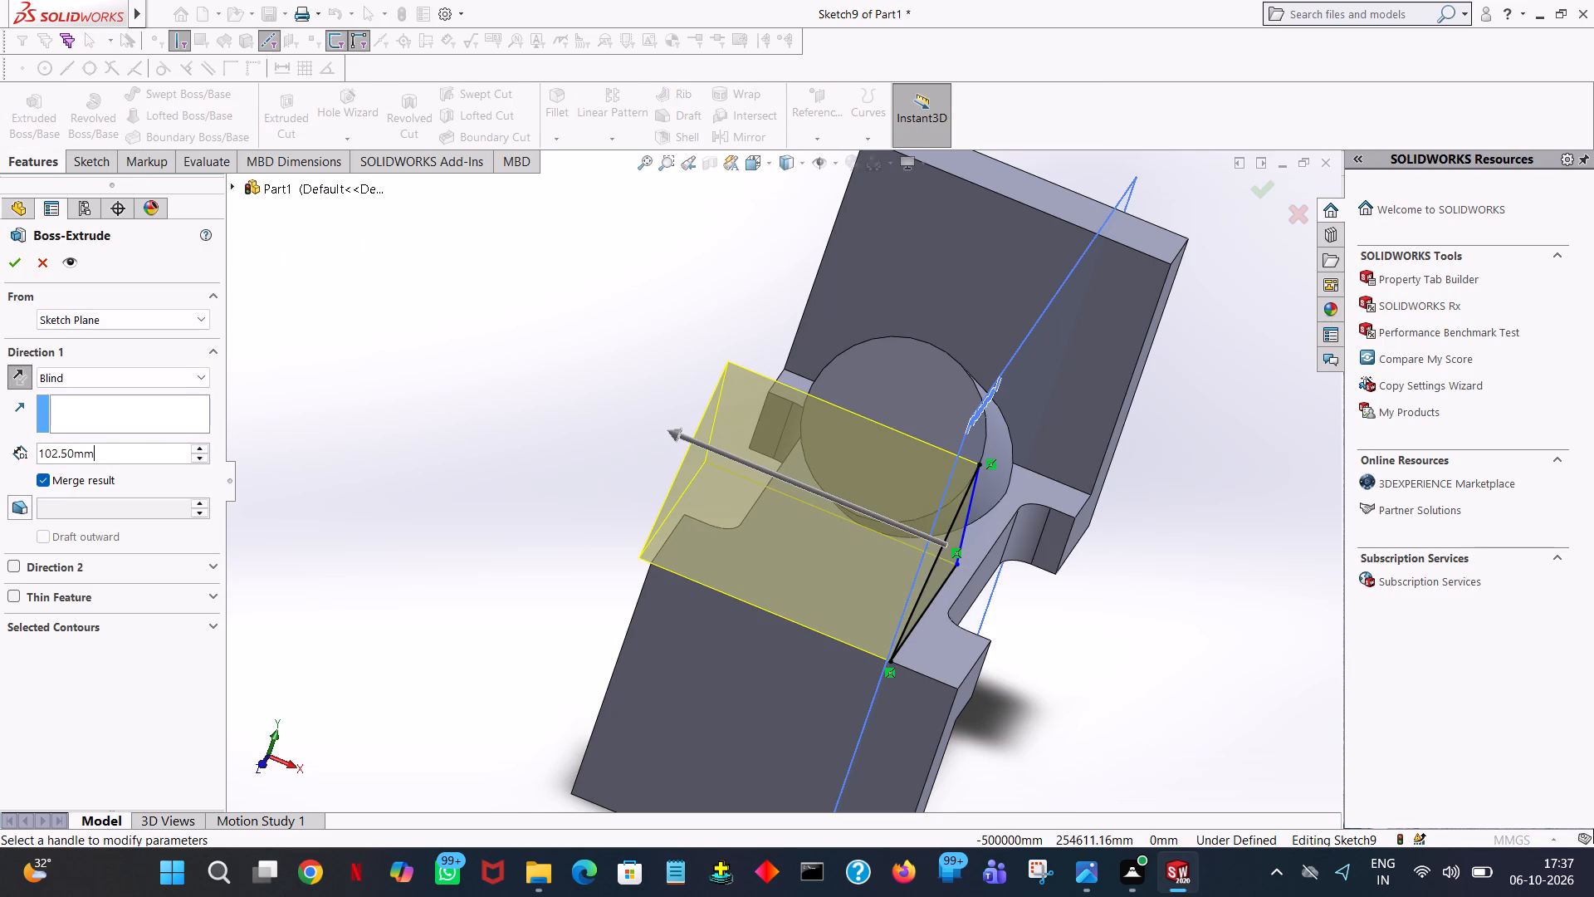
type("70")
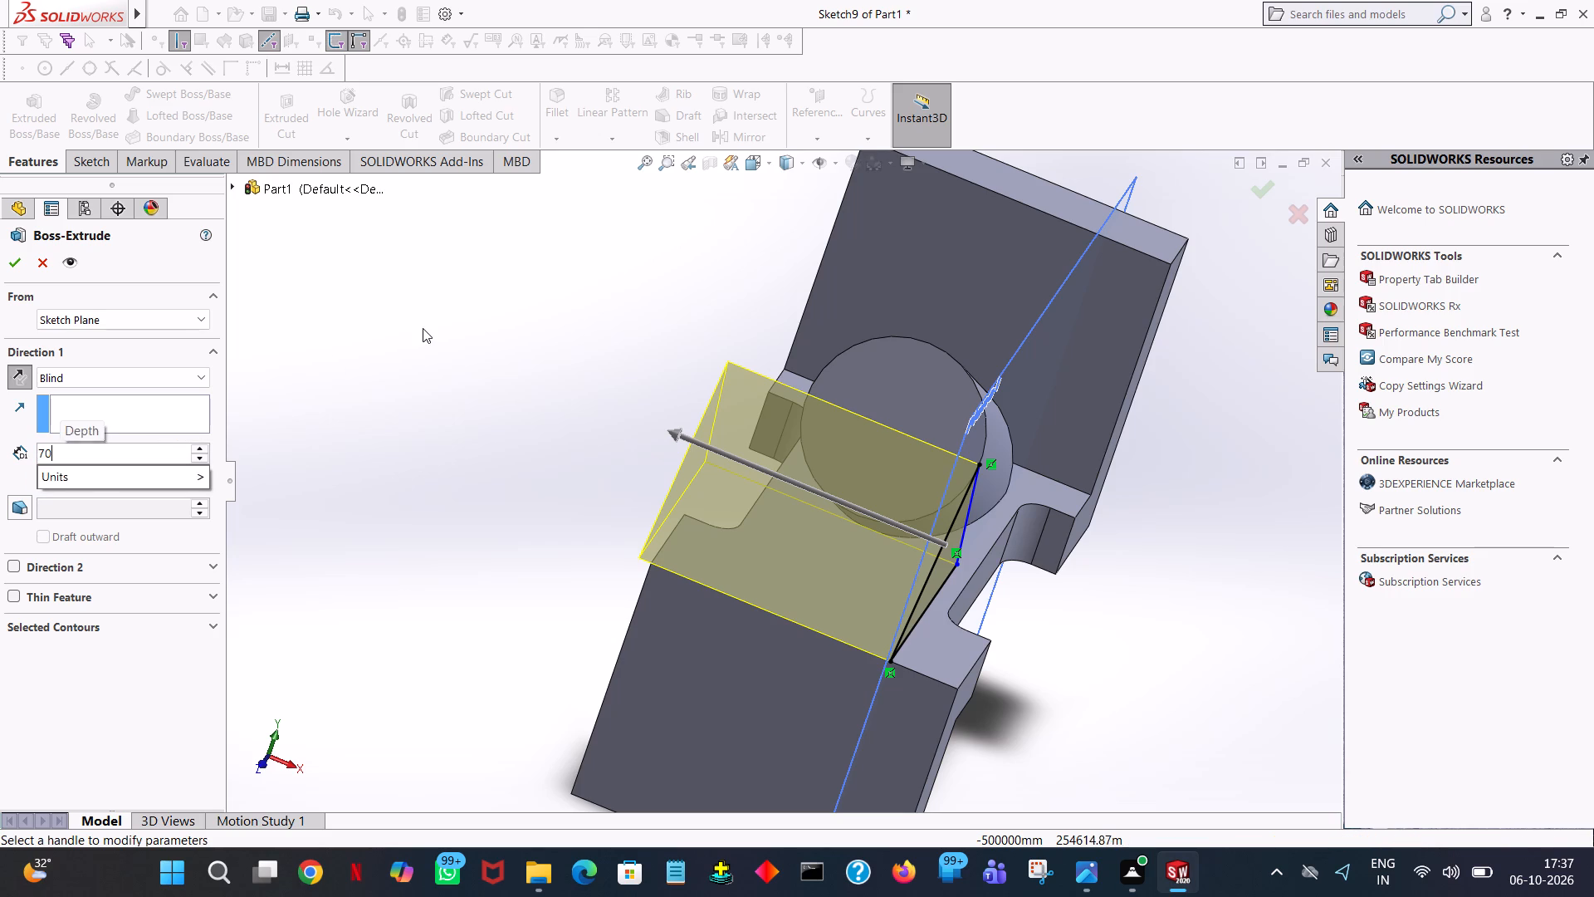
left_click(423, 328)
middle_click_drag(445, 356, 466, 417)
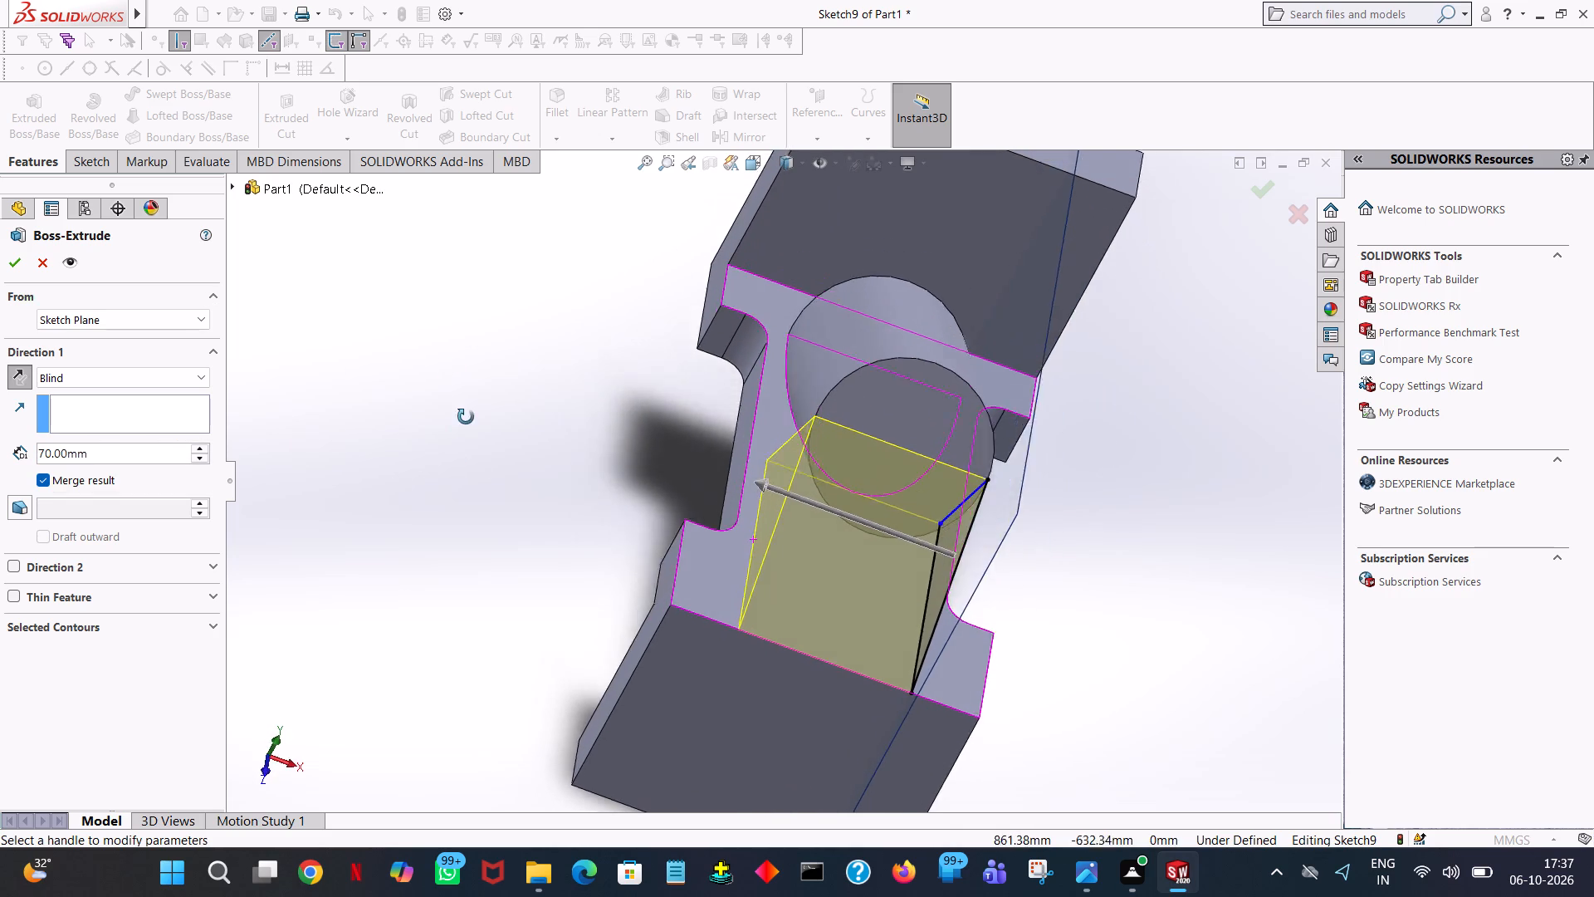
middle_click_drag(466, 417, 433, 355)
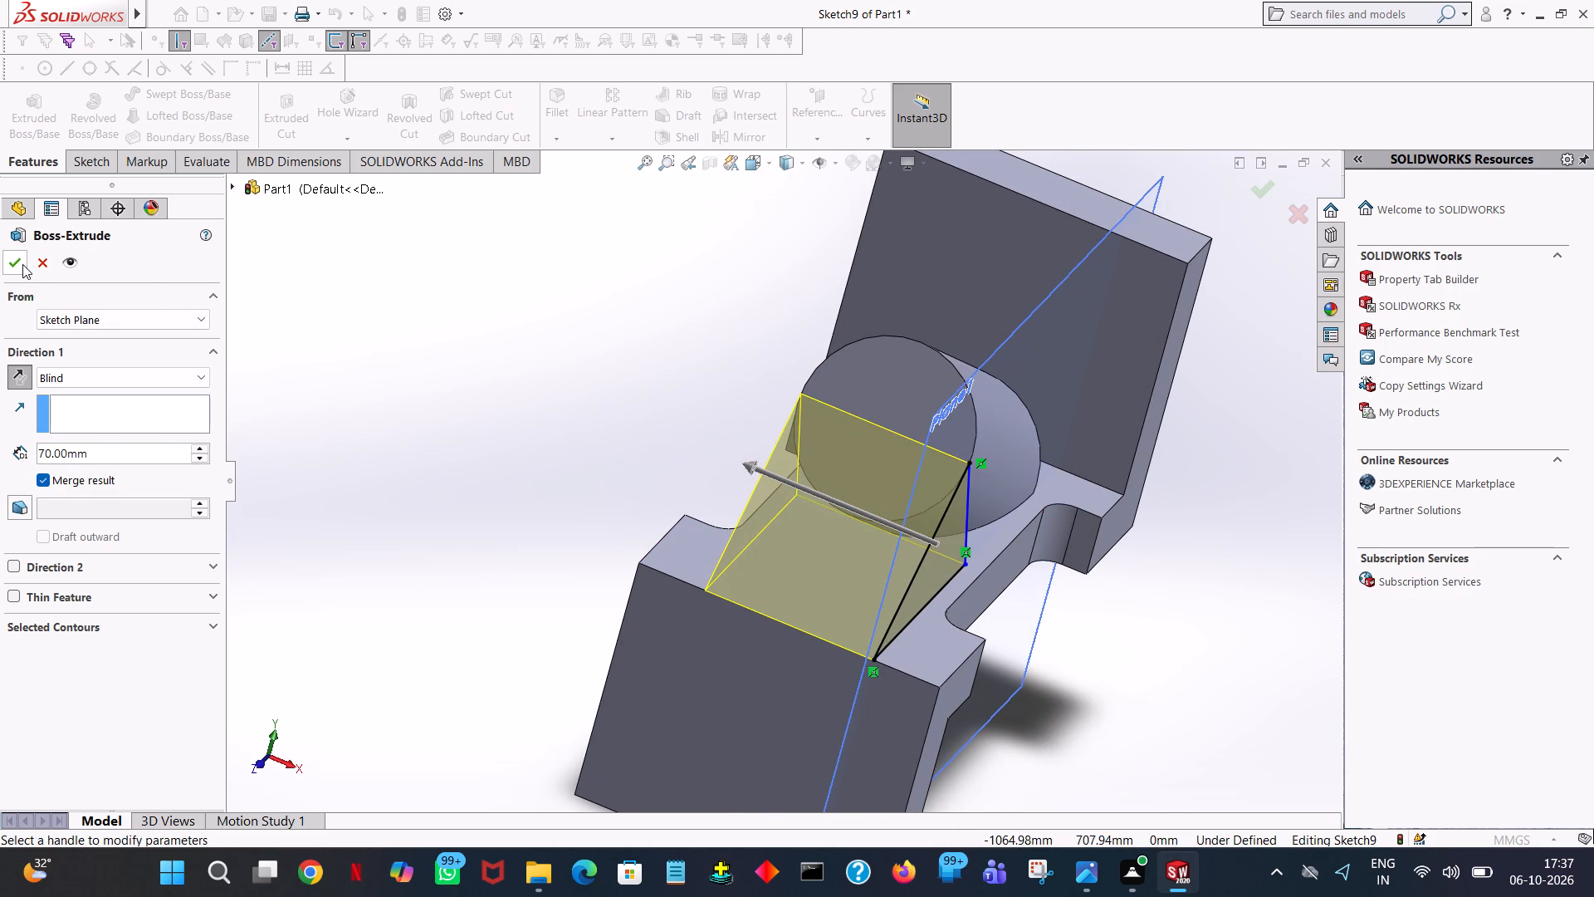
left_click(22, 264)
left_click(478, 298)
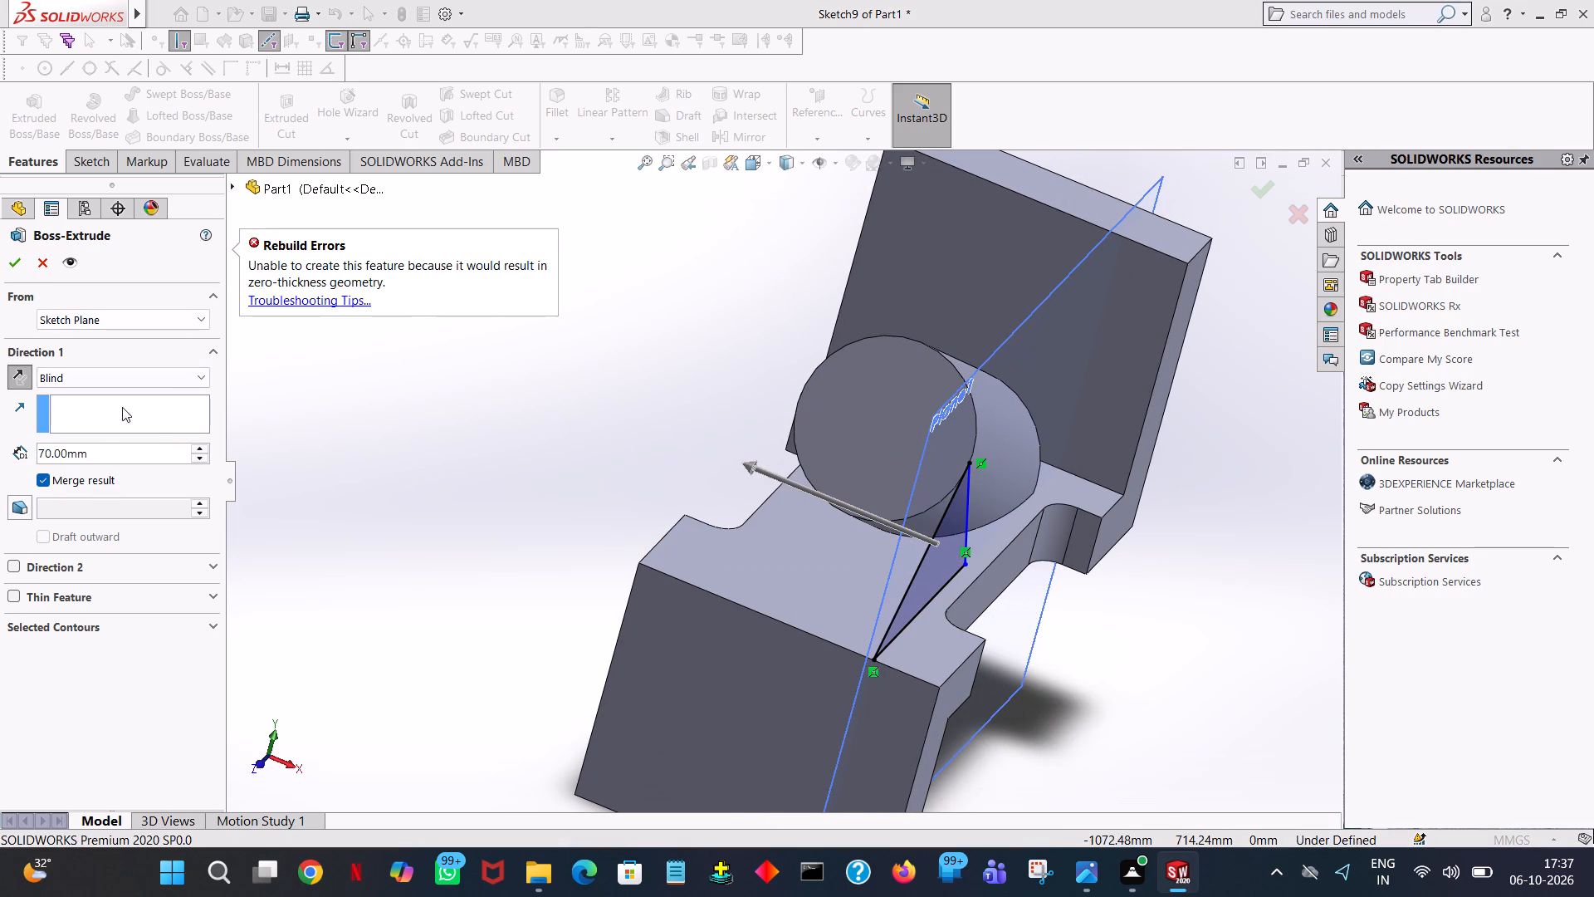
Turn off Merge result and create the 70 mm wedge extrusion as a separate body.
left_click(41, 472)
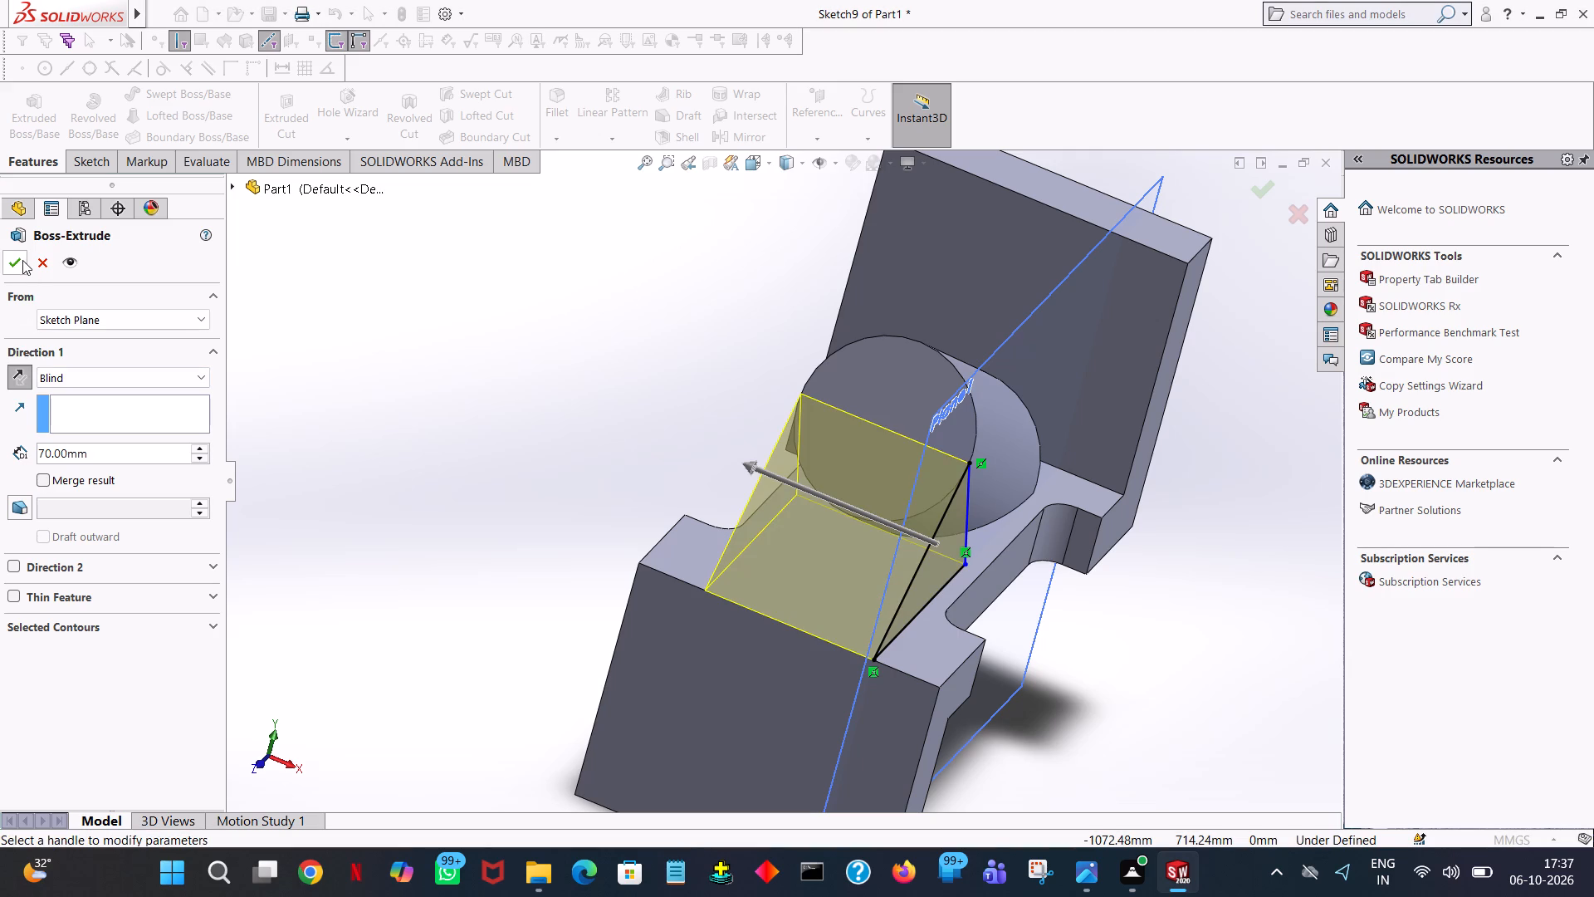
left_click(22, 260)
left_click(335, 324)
Examine from several sides how the wedge meets the inclined cylinder and the bracket's flat section.
middle_click_drag(375, 331, 359, 257)
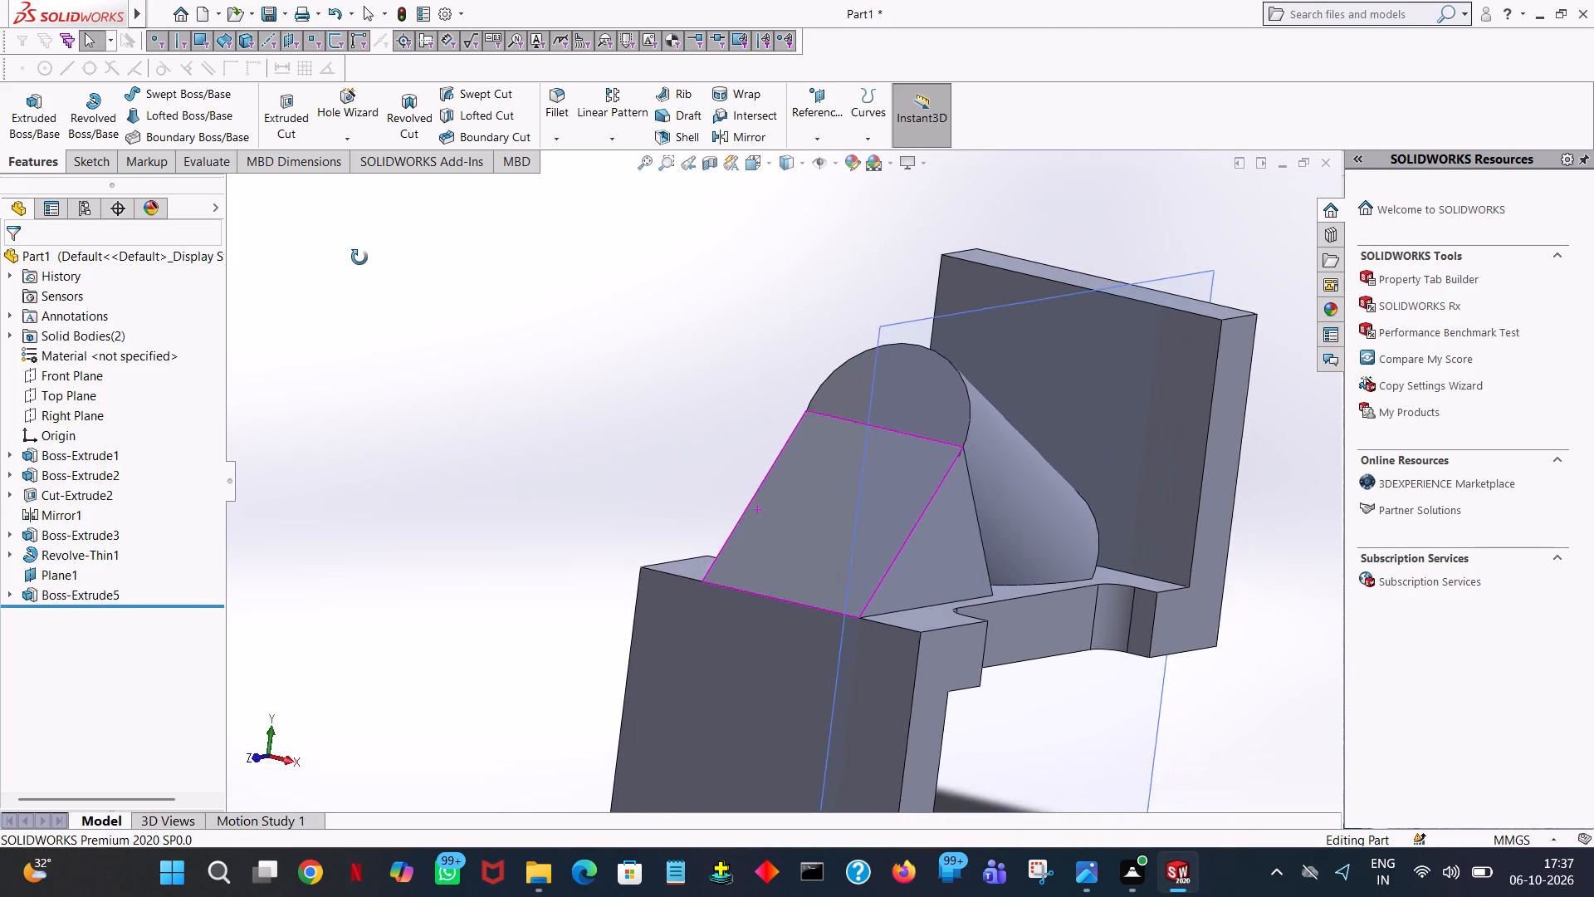
middle_click_drag(359, 257, 275, 236)
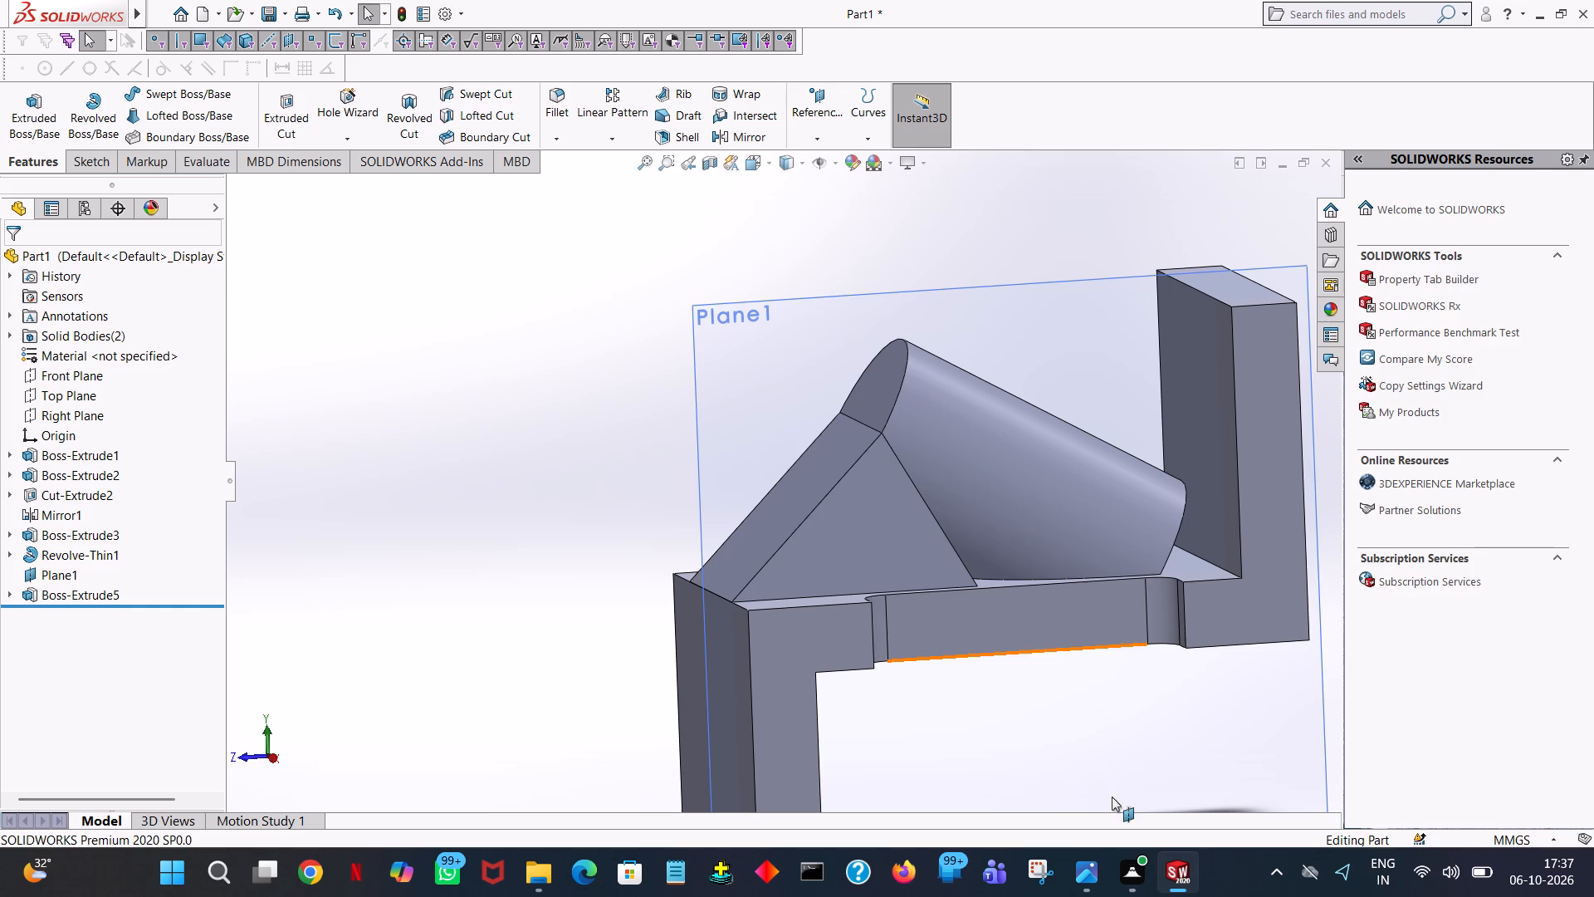
middle_click_drag(989, 625, 966, 618)
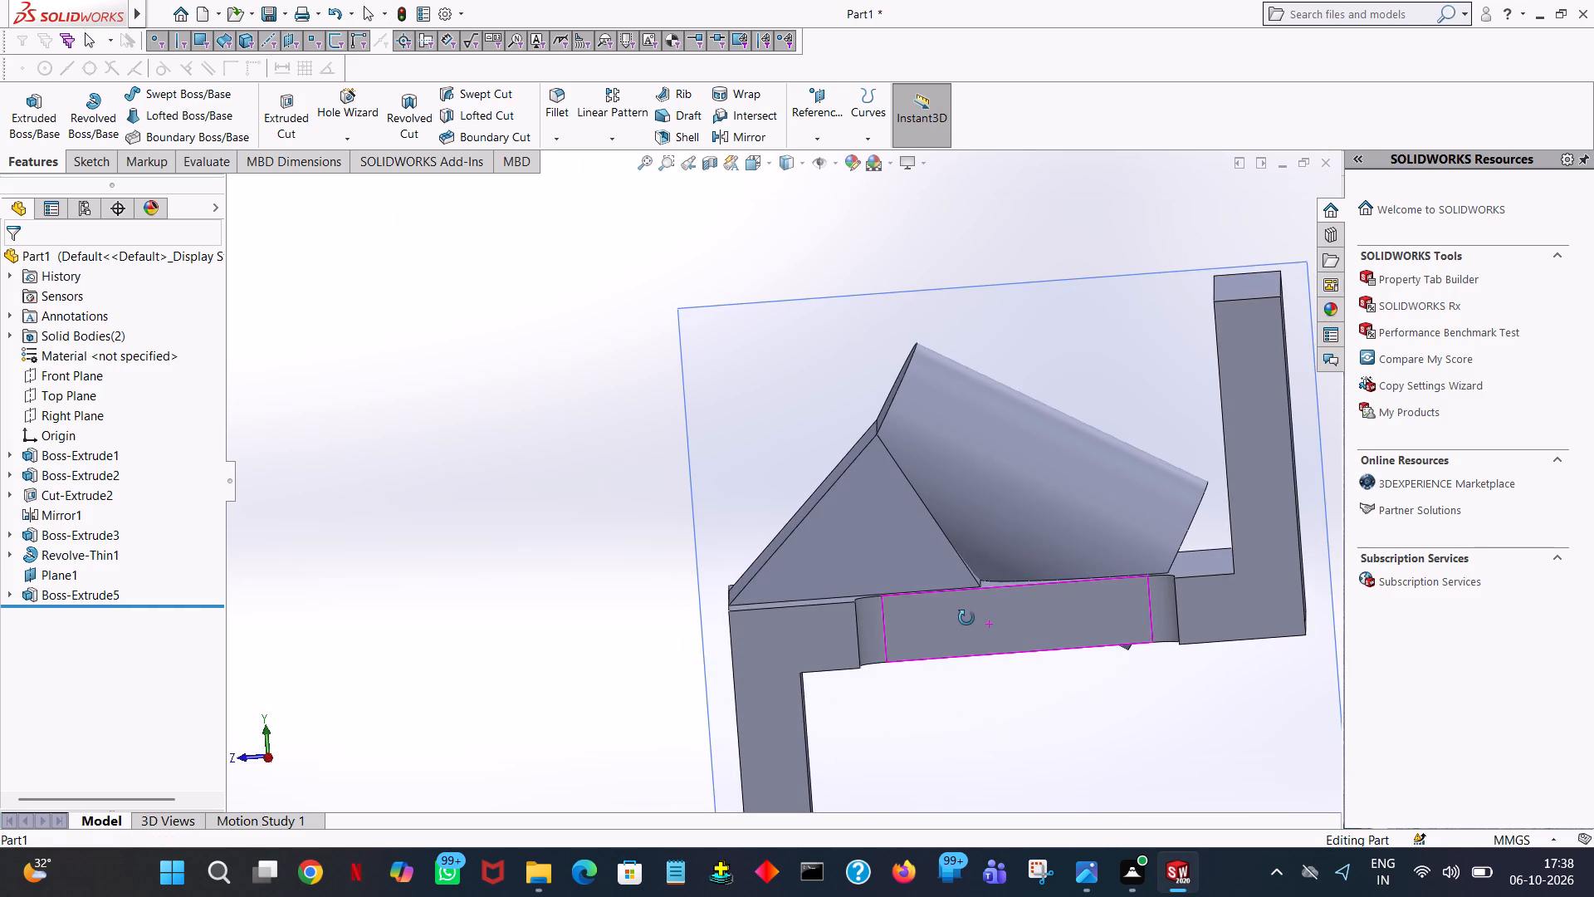
middle_click_drag(966, 618, 955, 643)
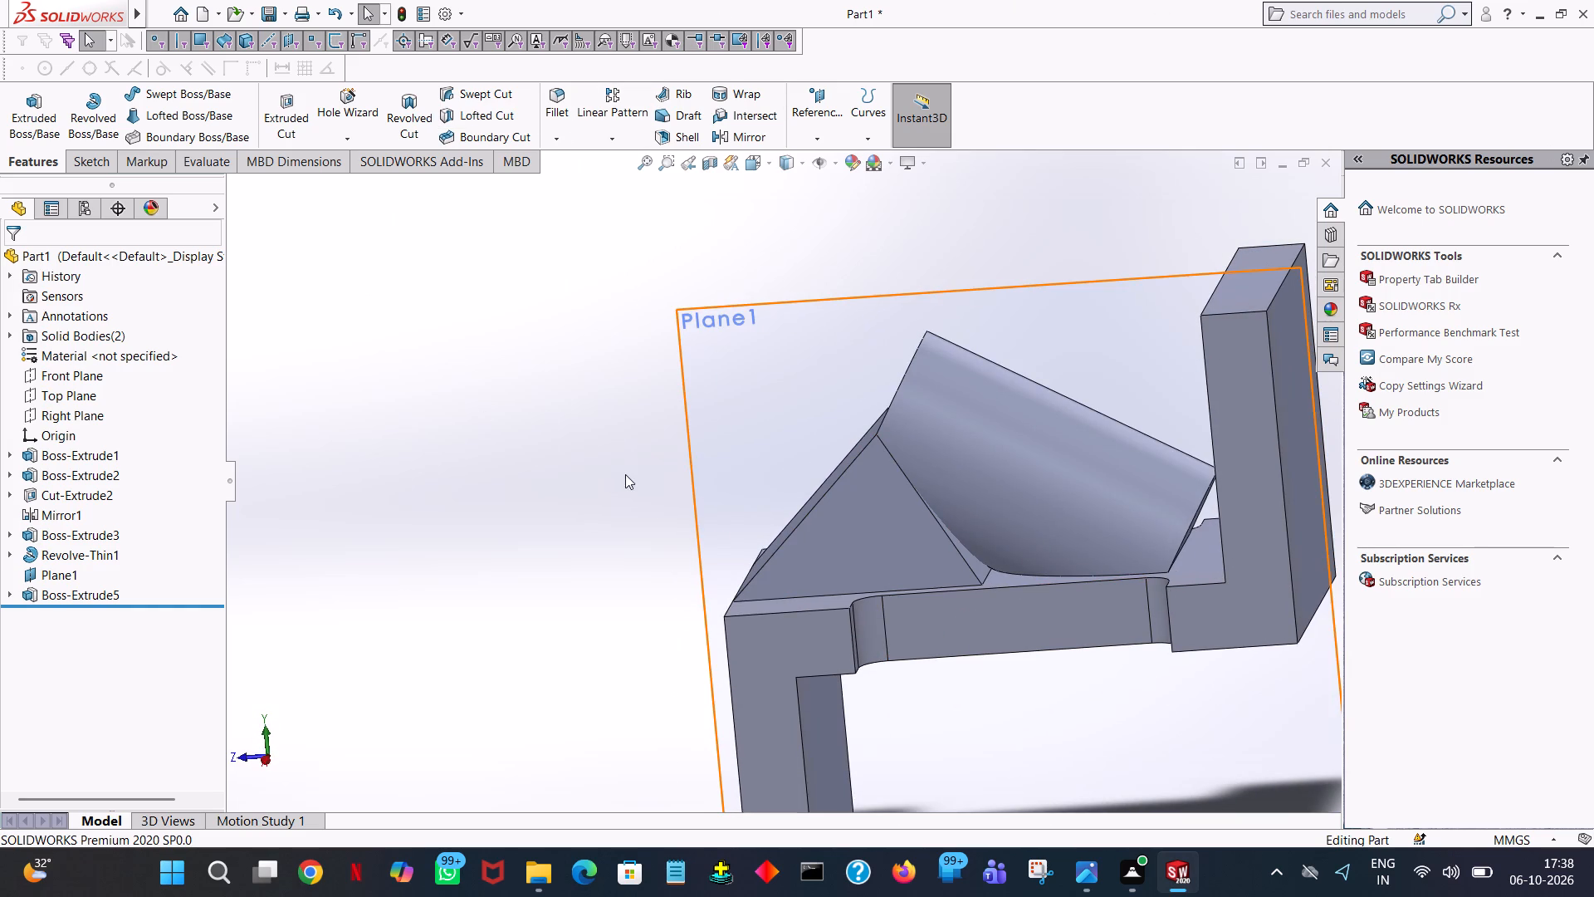
middle_click_drag(795, 448, 940, 419)
middle_click_drag(961, 414, 801, 348)
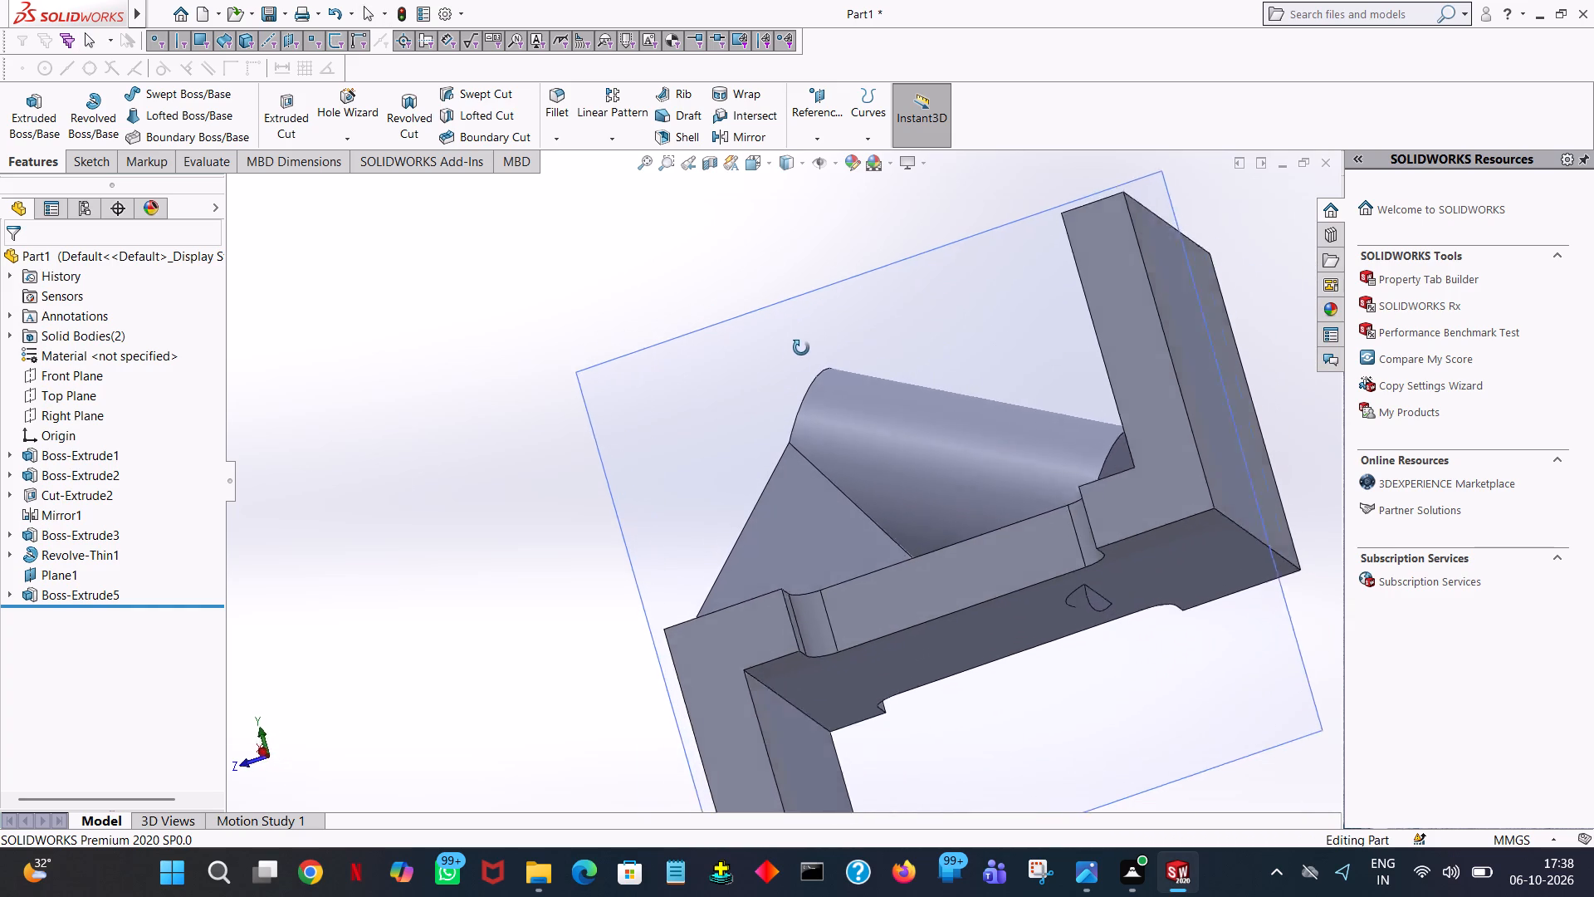
middle_click_drag(801, 348, 811, 331)
middle_click_drag(808, 382, 883, 465)
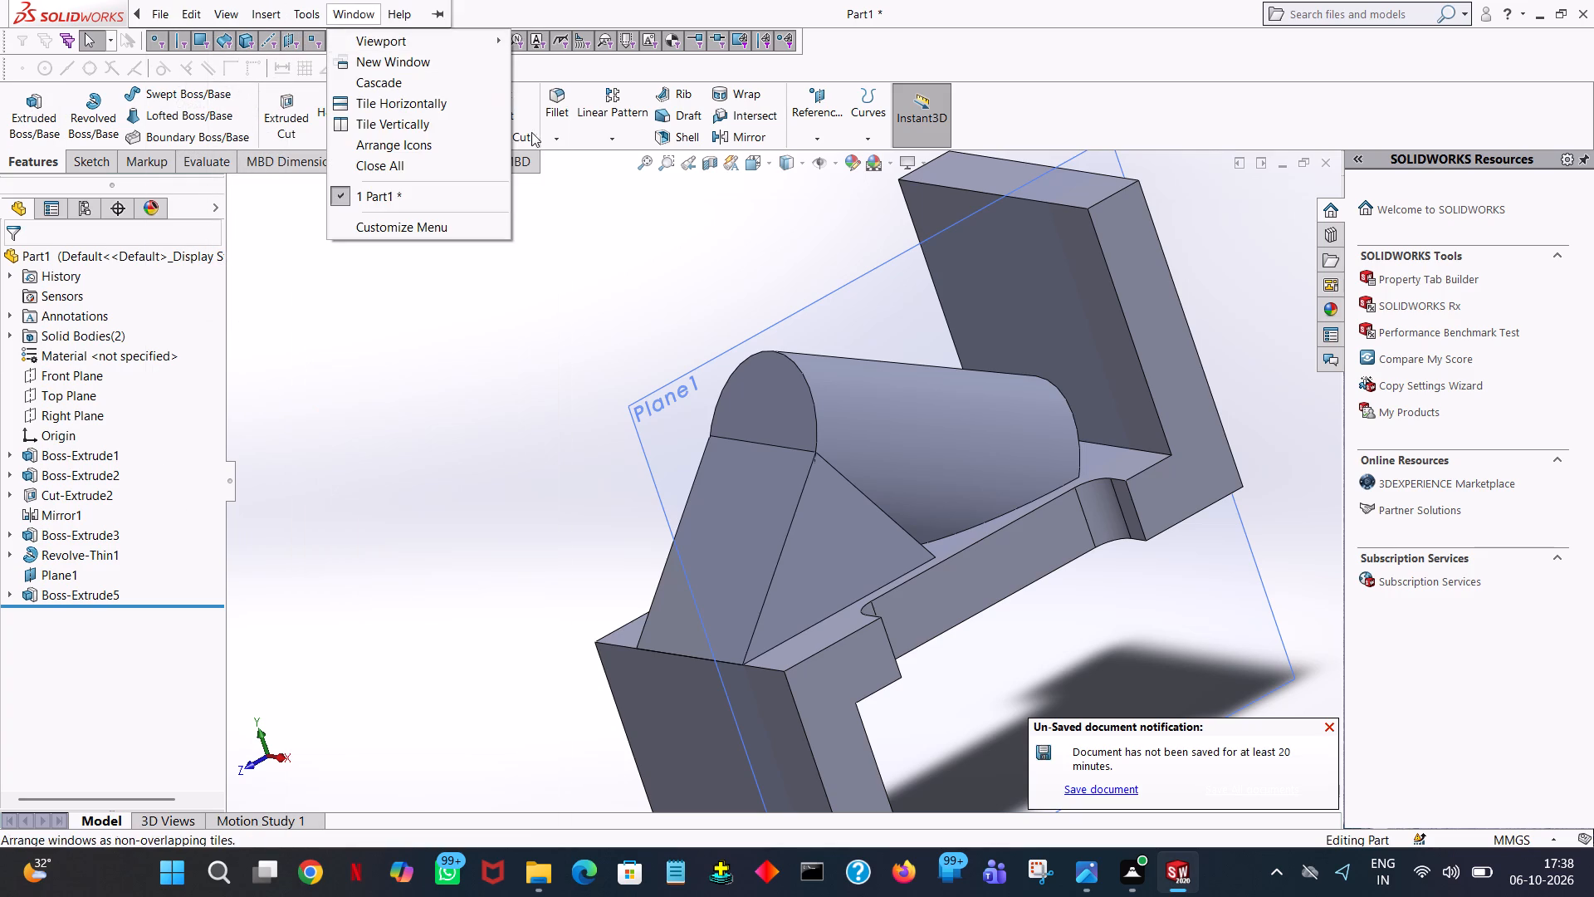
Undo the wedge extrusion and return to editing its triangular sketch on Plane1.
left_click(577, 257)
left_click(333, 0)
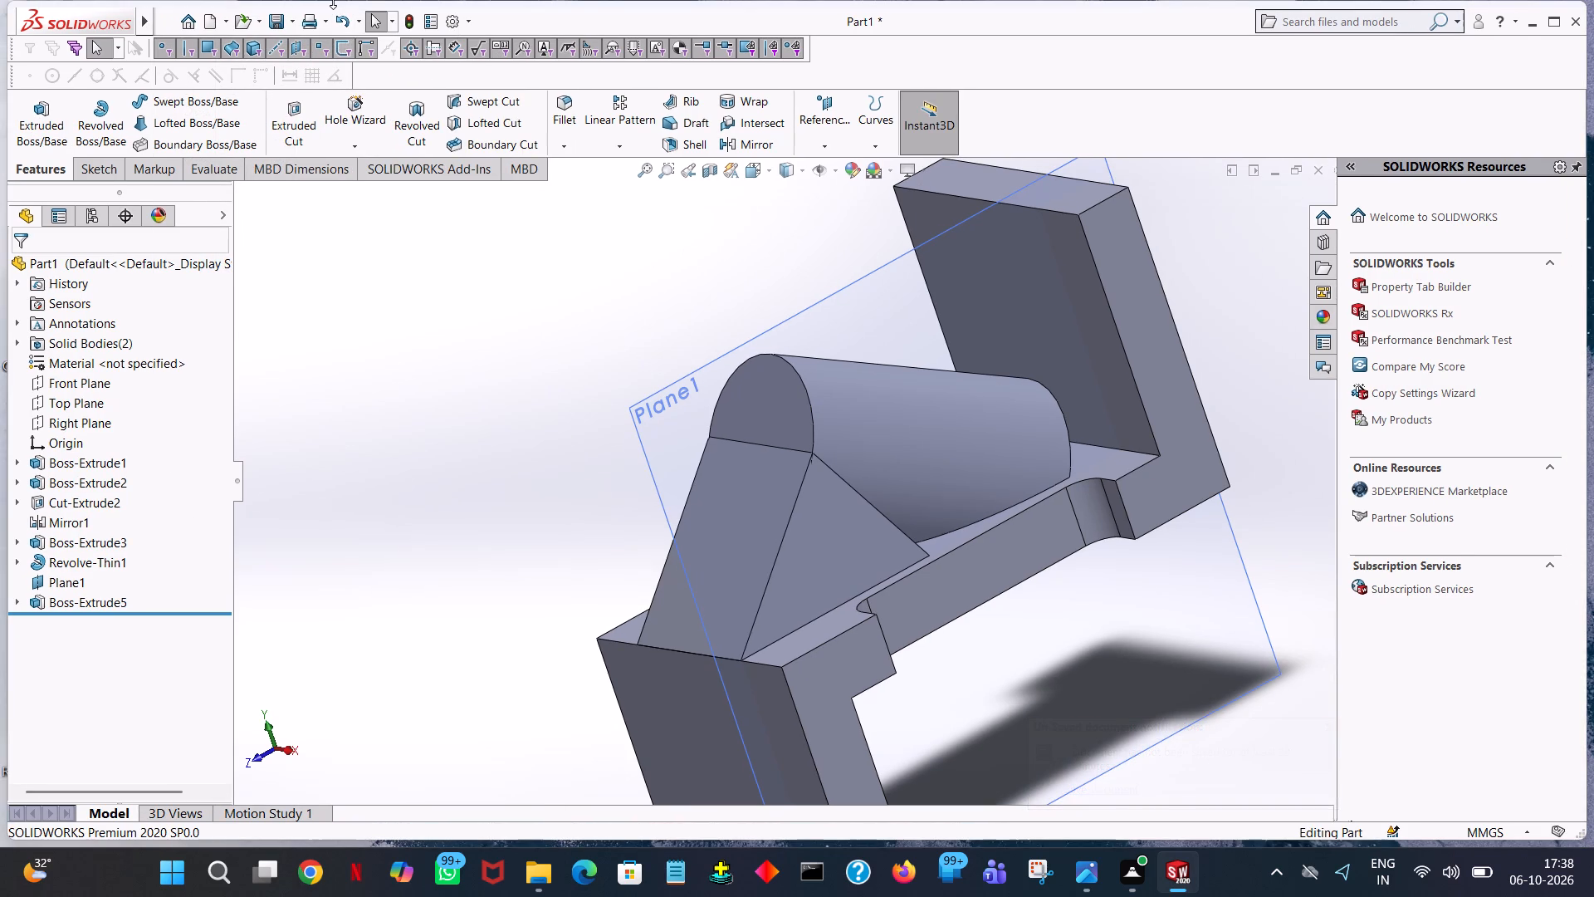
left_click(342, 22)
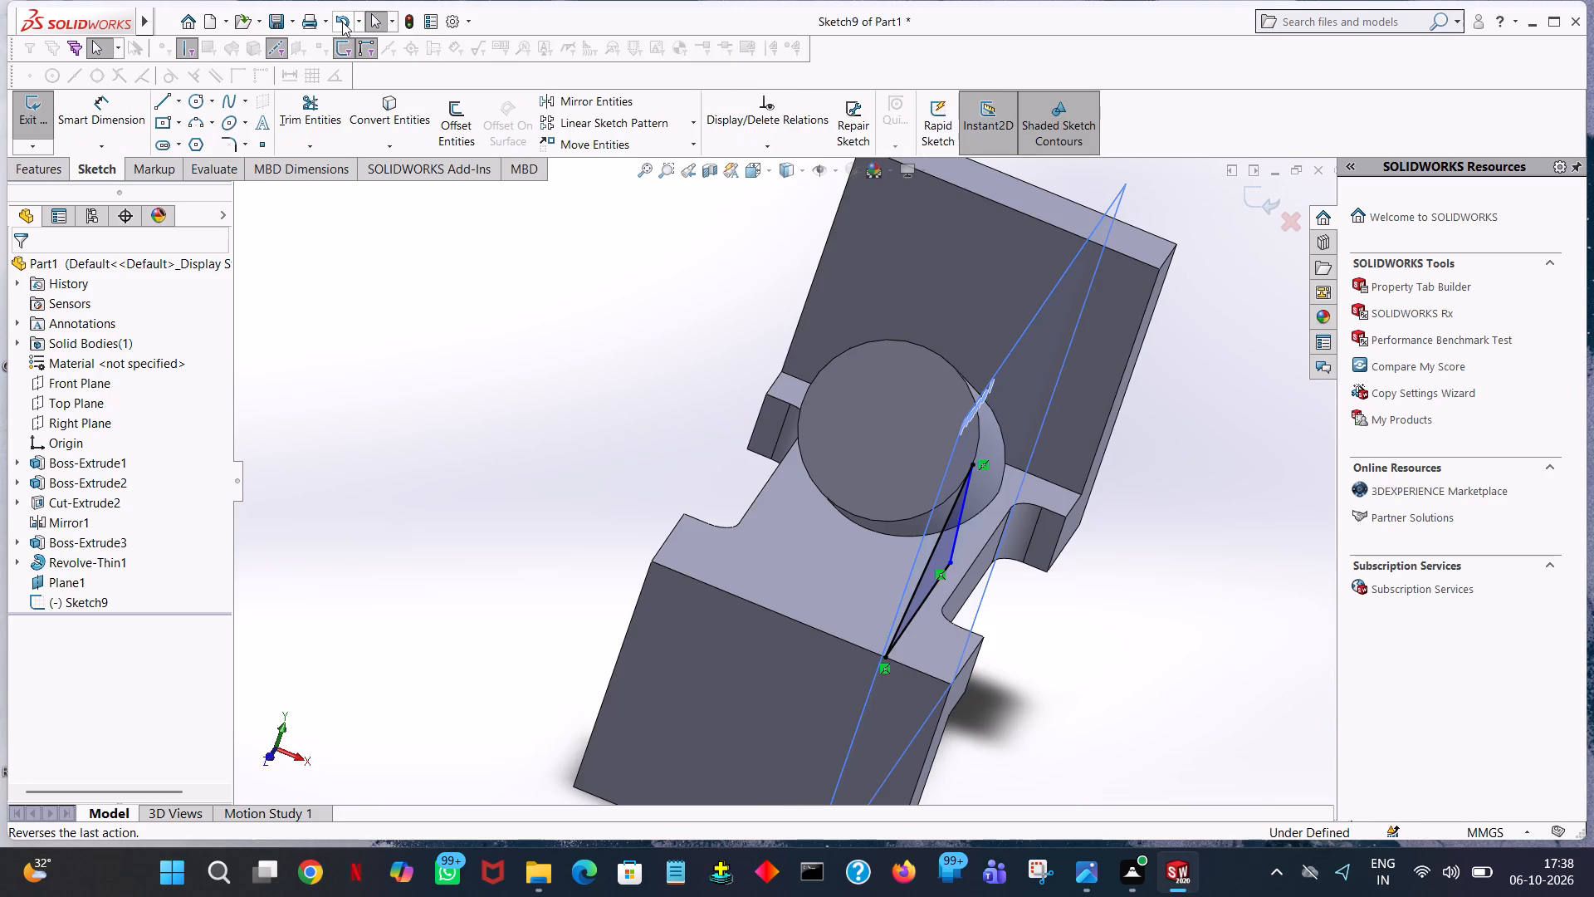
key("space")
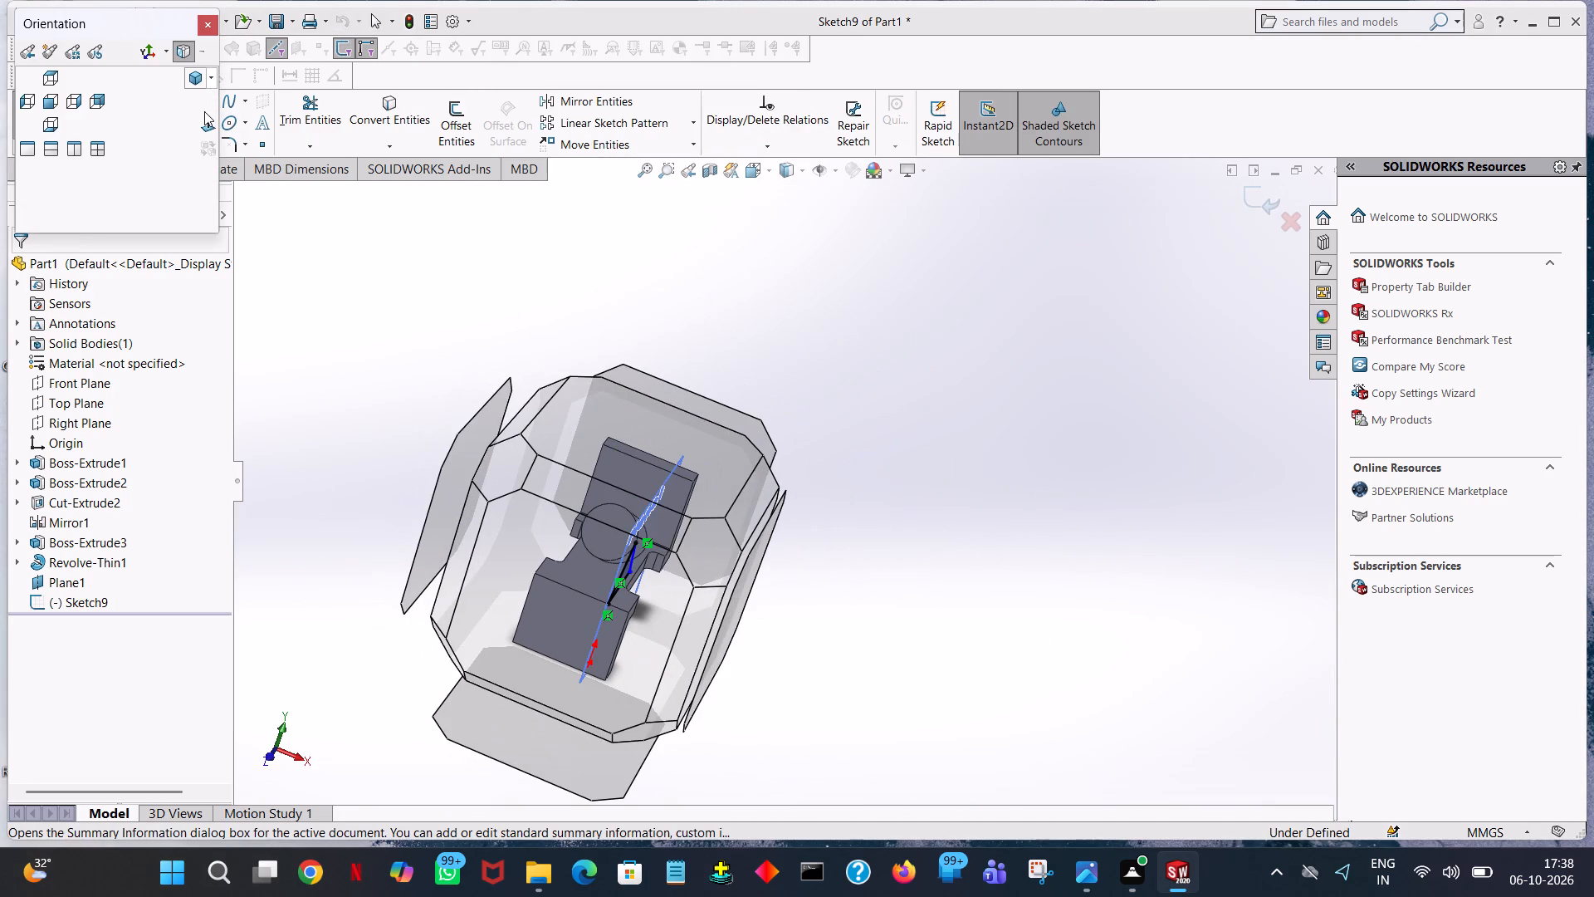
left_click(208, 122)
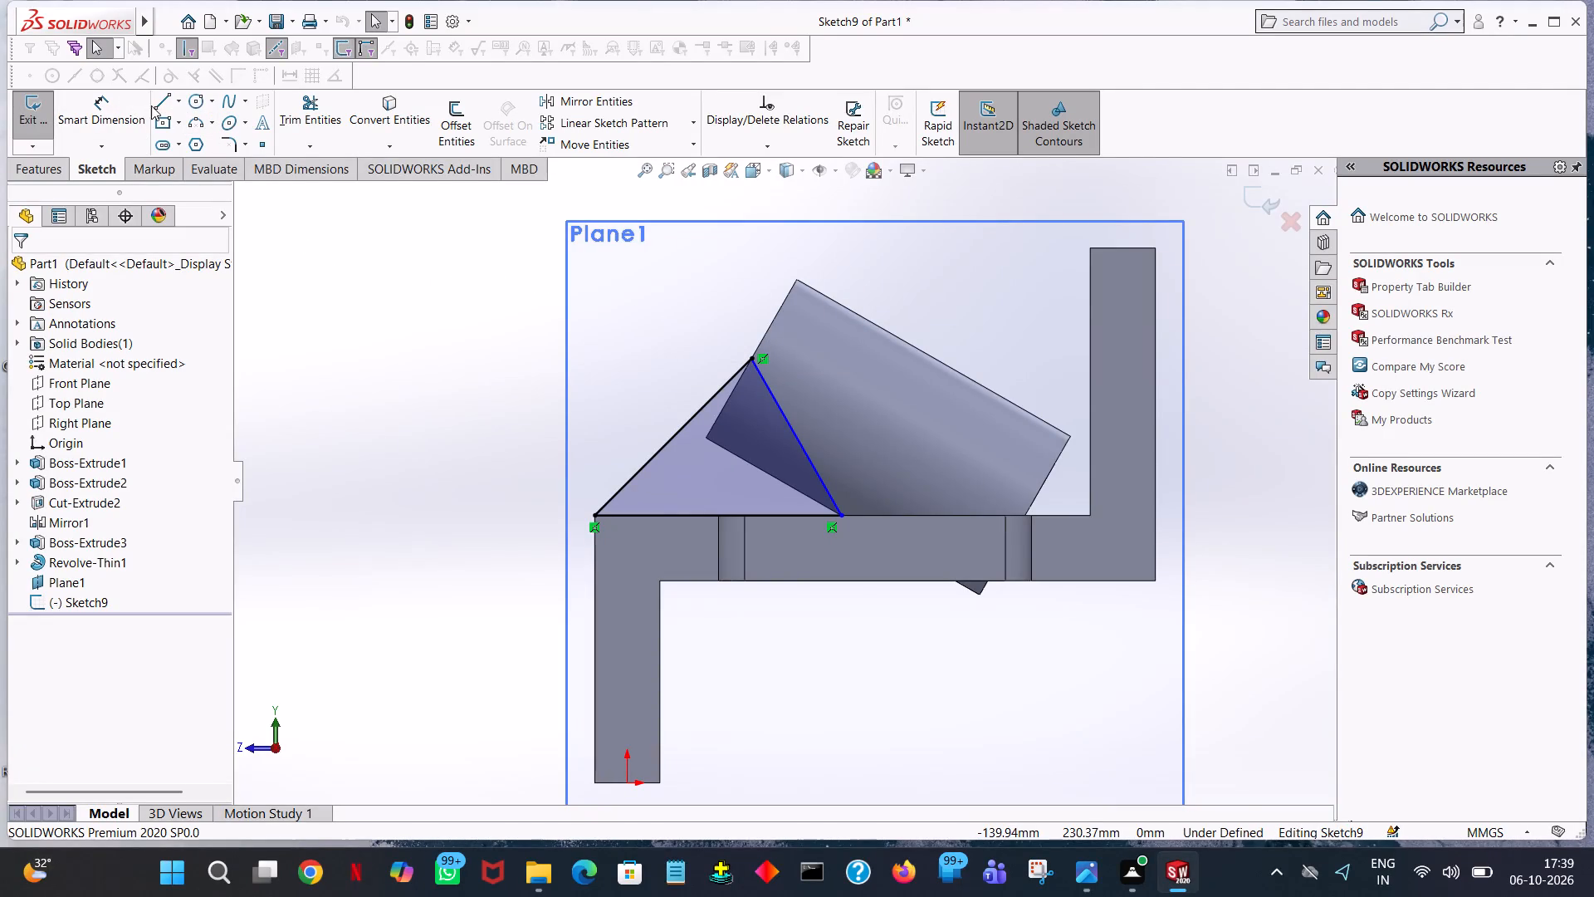
Reshape the triangle with new lines from the bracket corner to the cylinder's upper end corner and back to the base, trimming the old sloped sides.
left_click(310, 110)
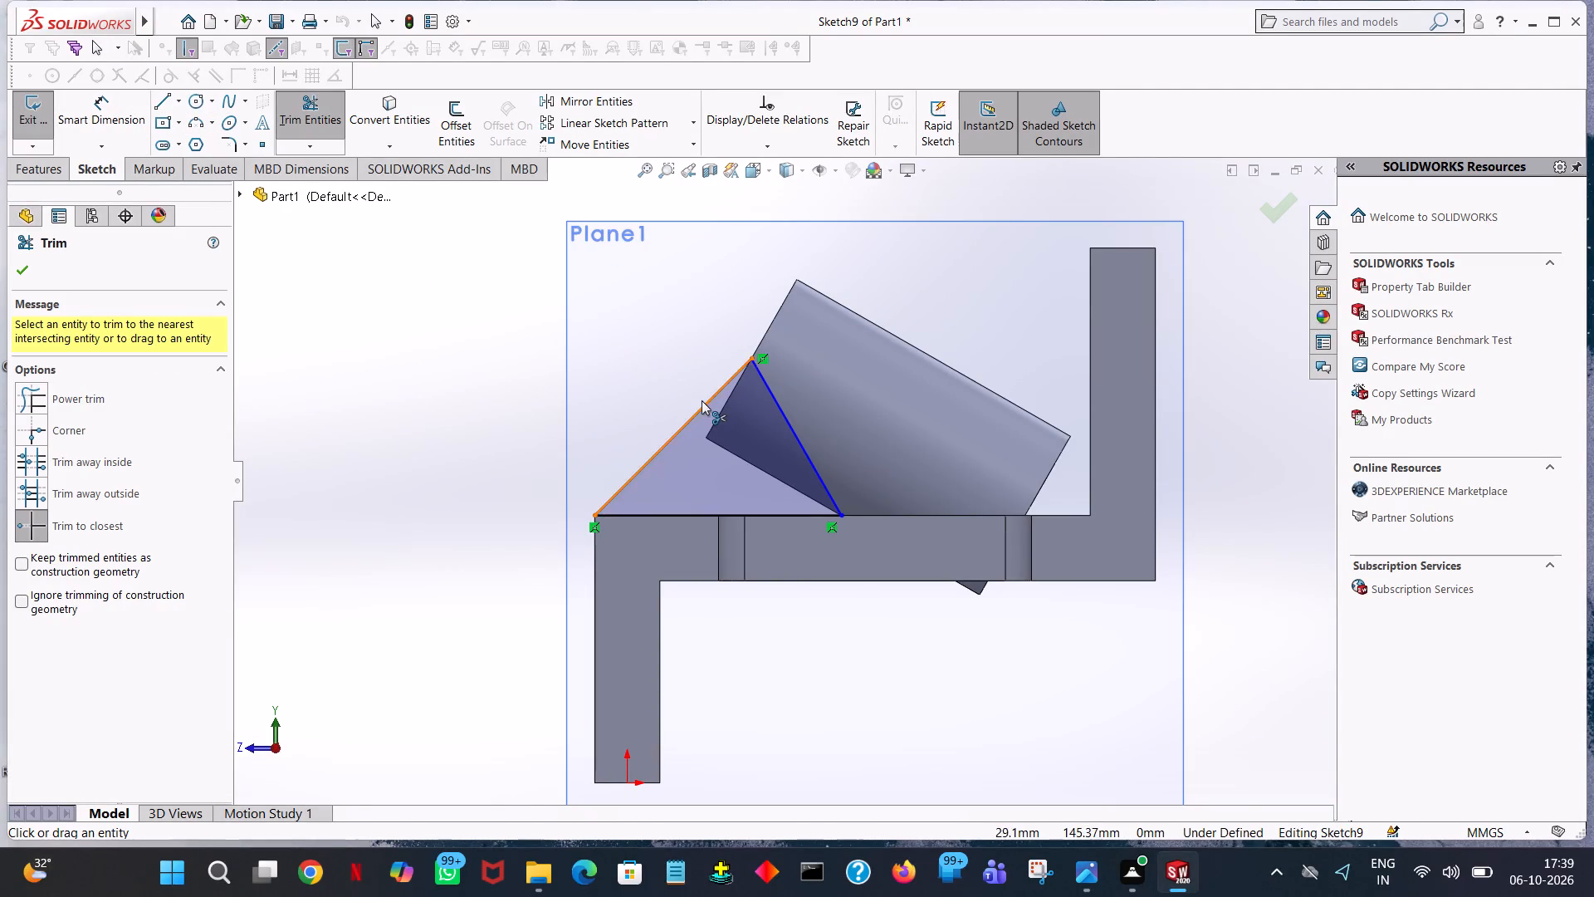
left_click(704, 406)
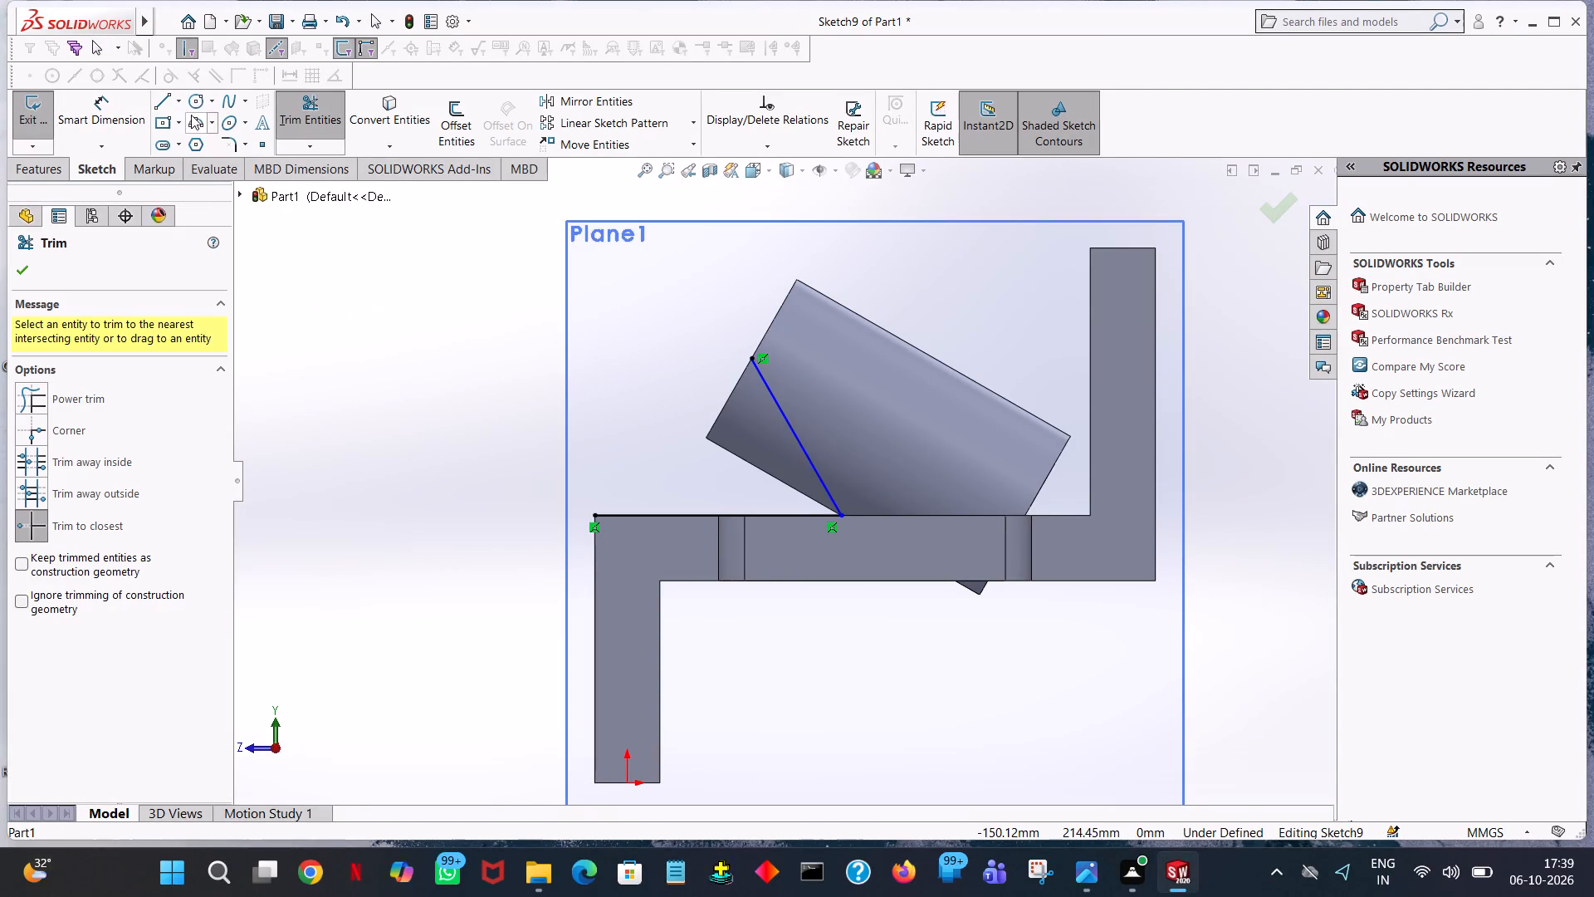
left_click(168, 108)
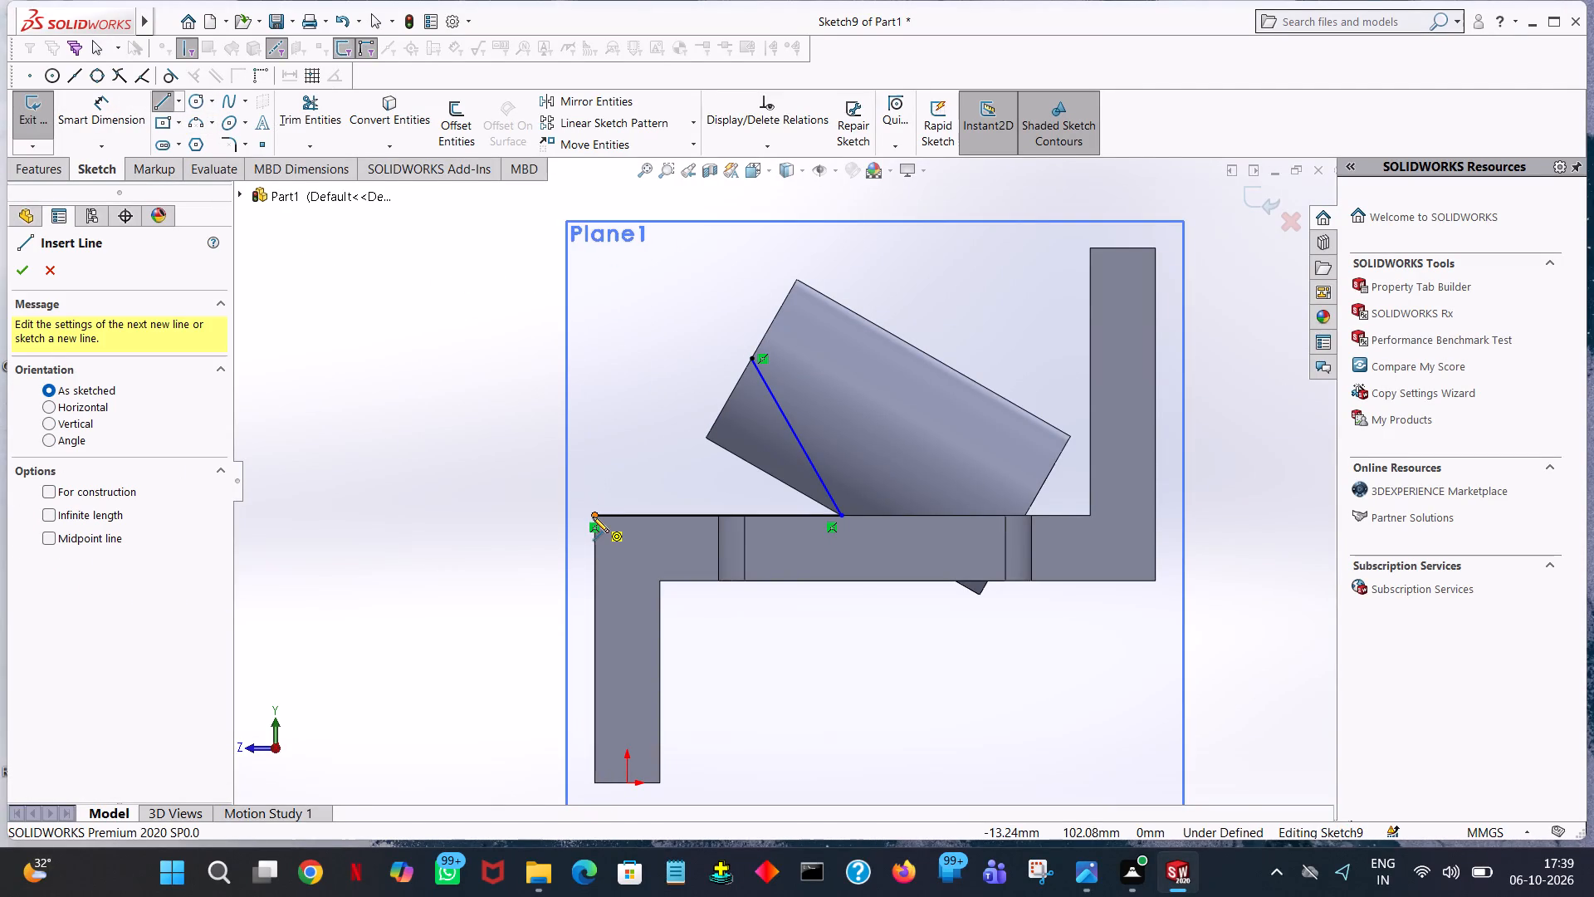
left_click(593, 517)
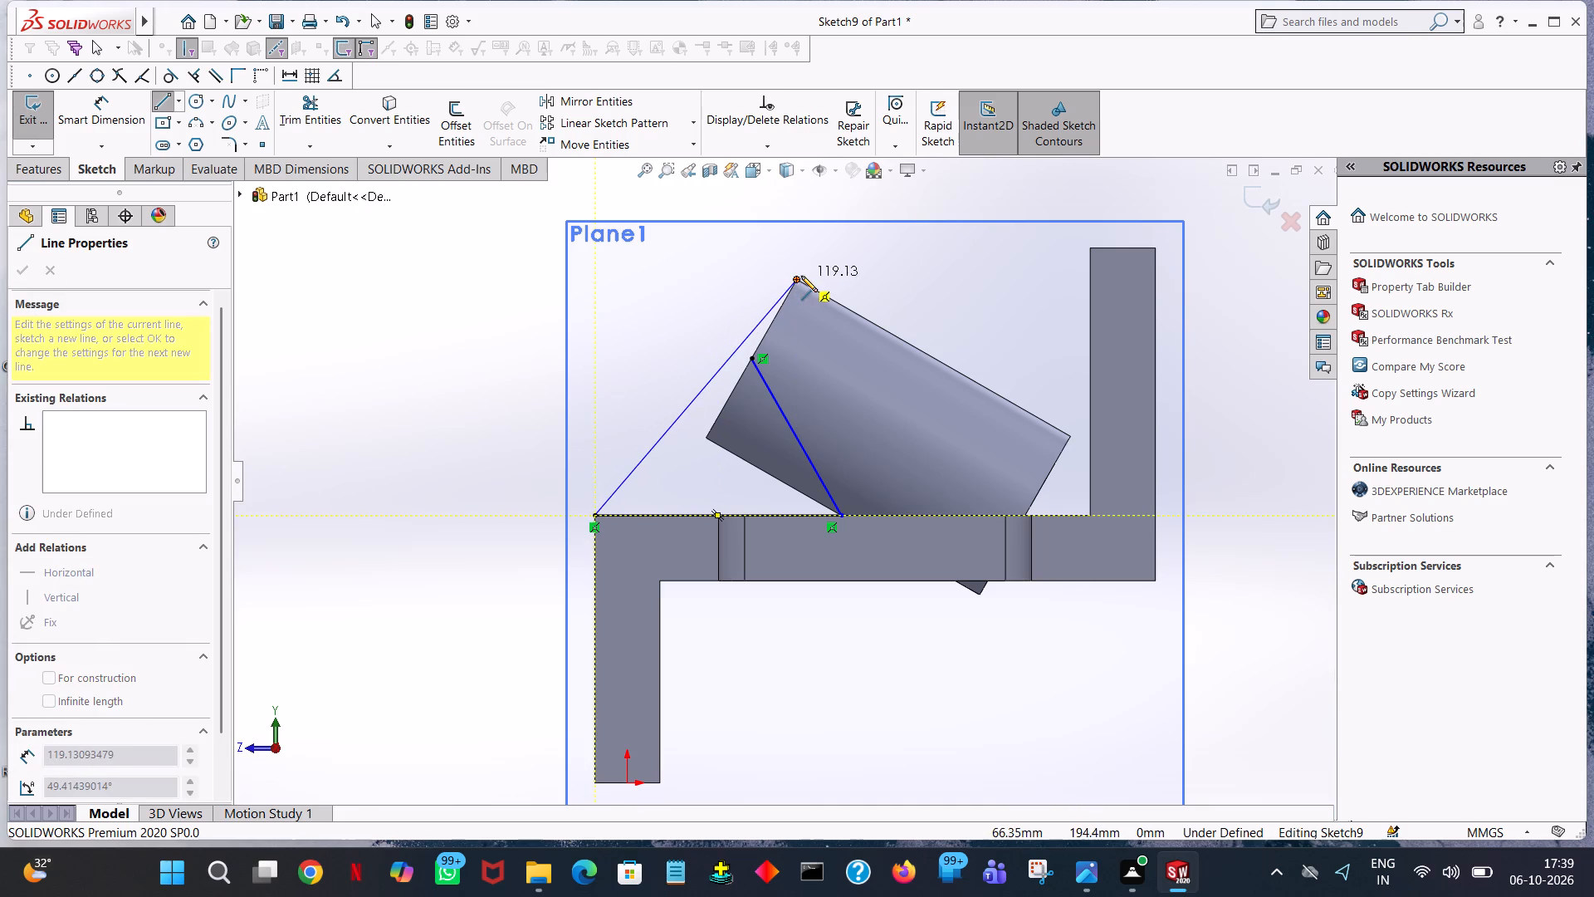
left_click(794, 277)
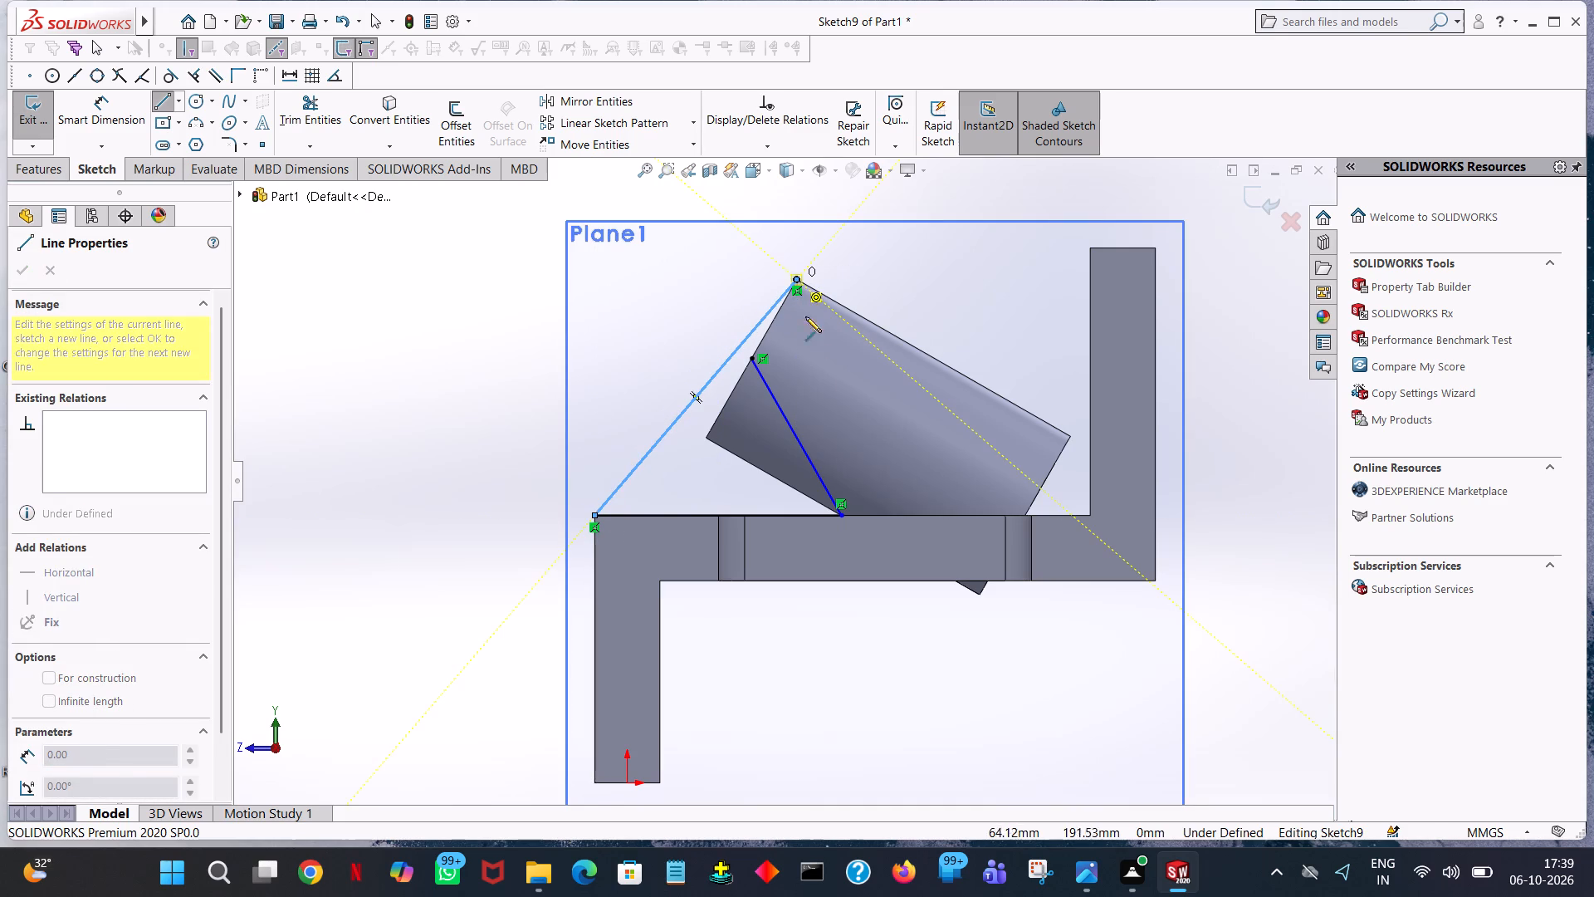
left_click(841, 515)
right_click(841, 515)
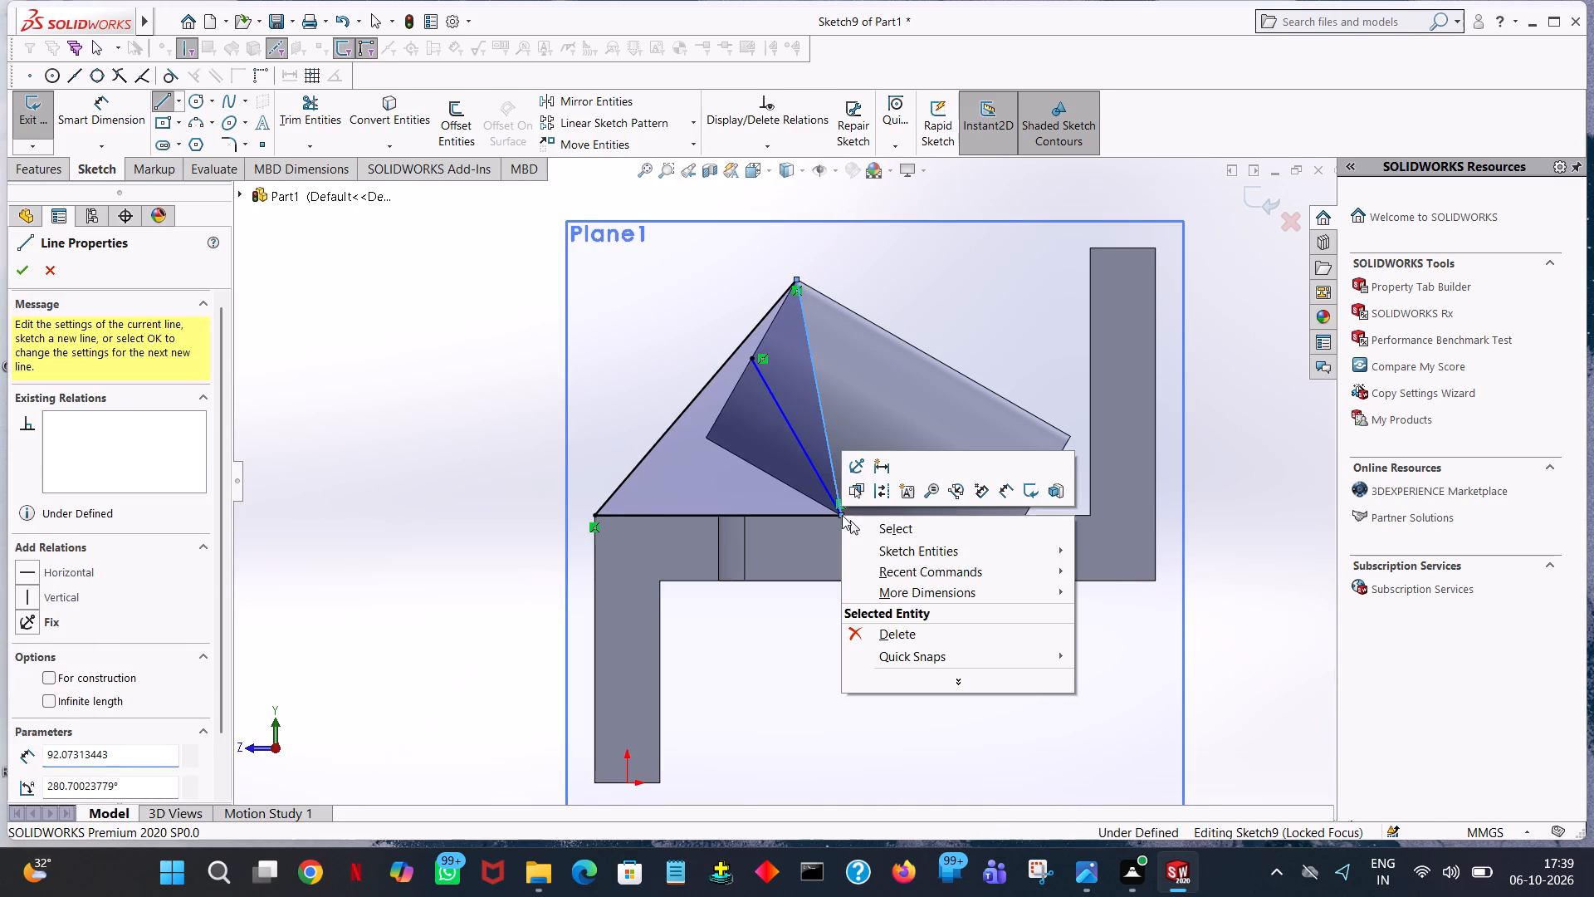
left_click(877, 532)
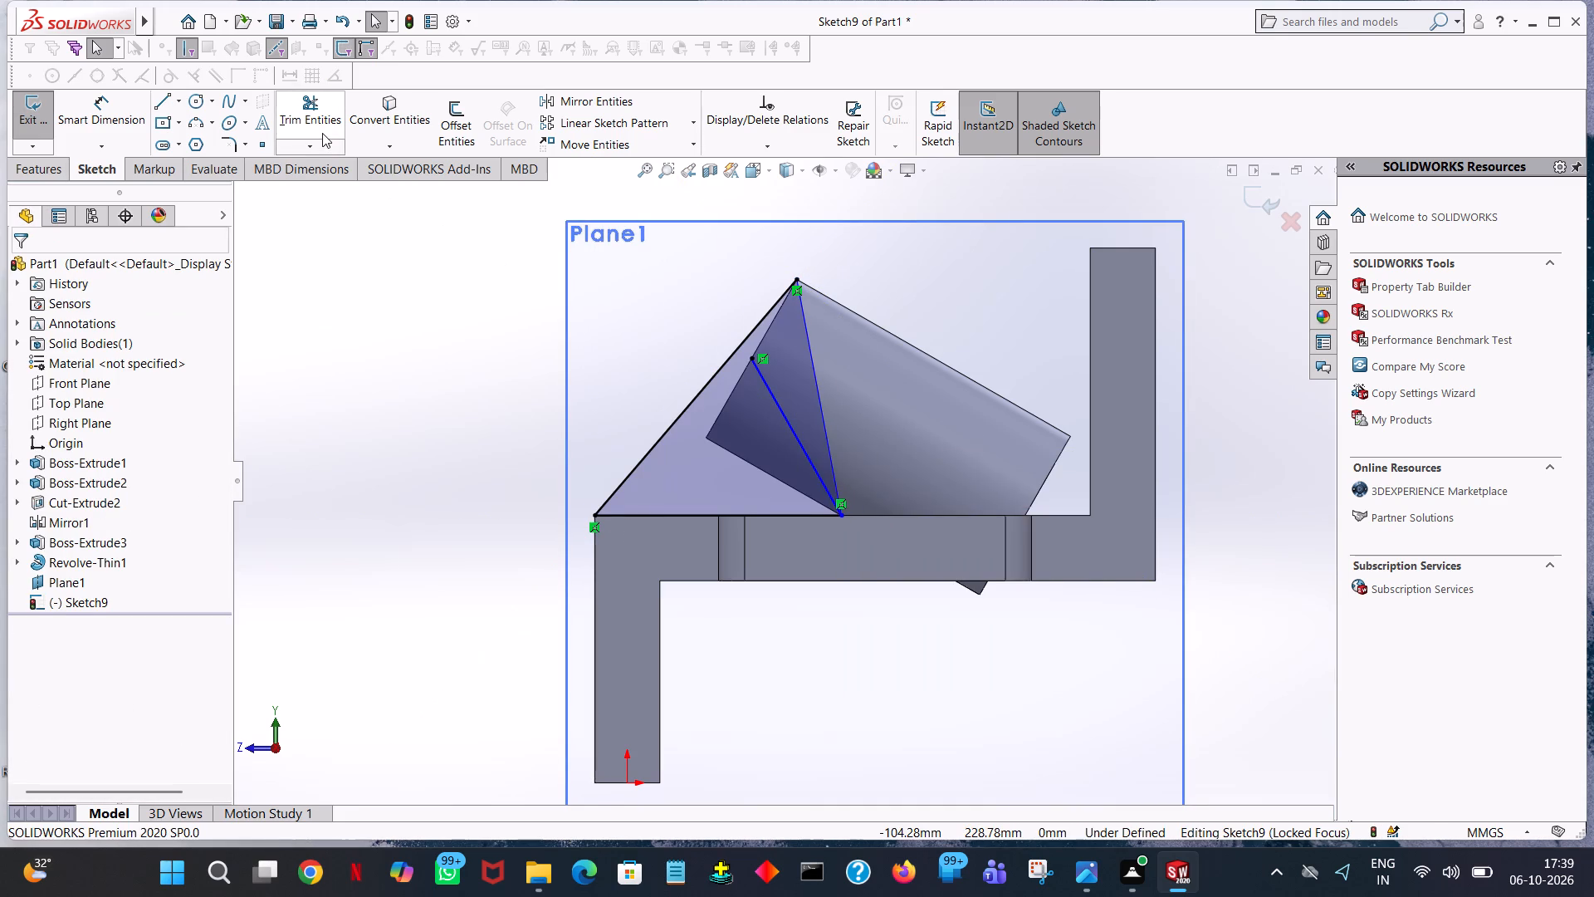
left_click(322, 133)
left_click(794, 435)
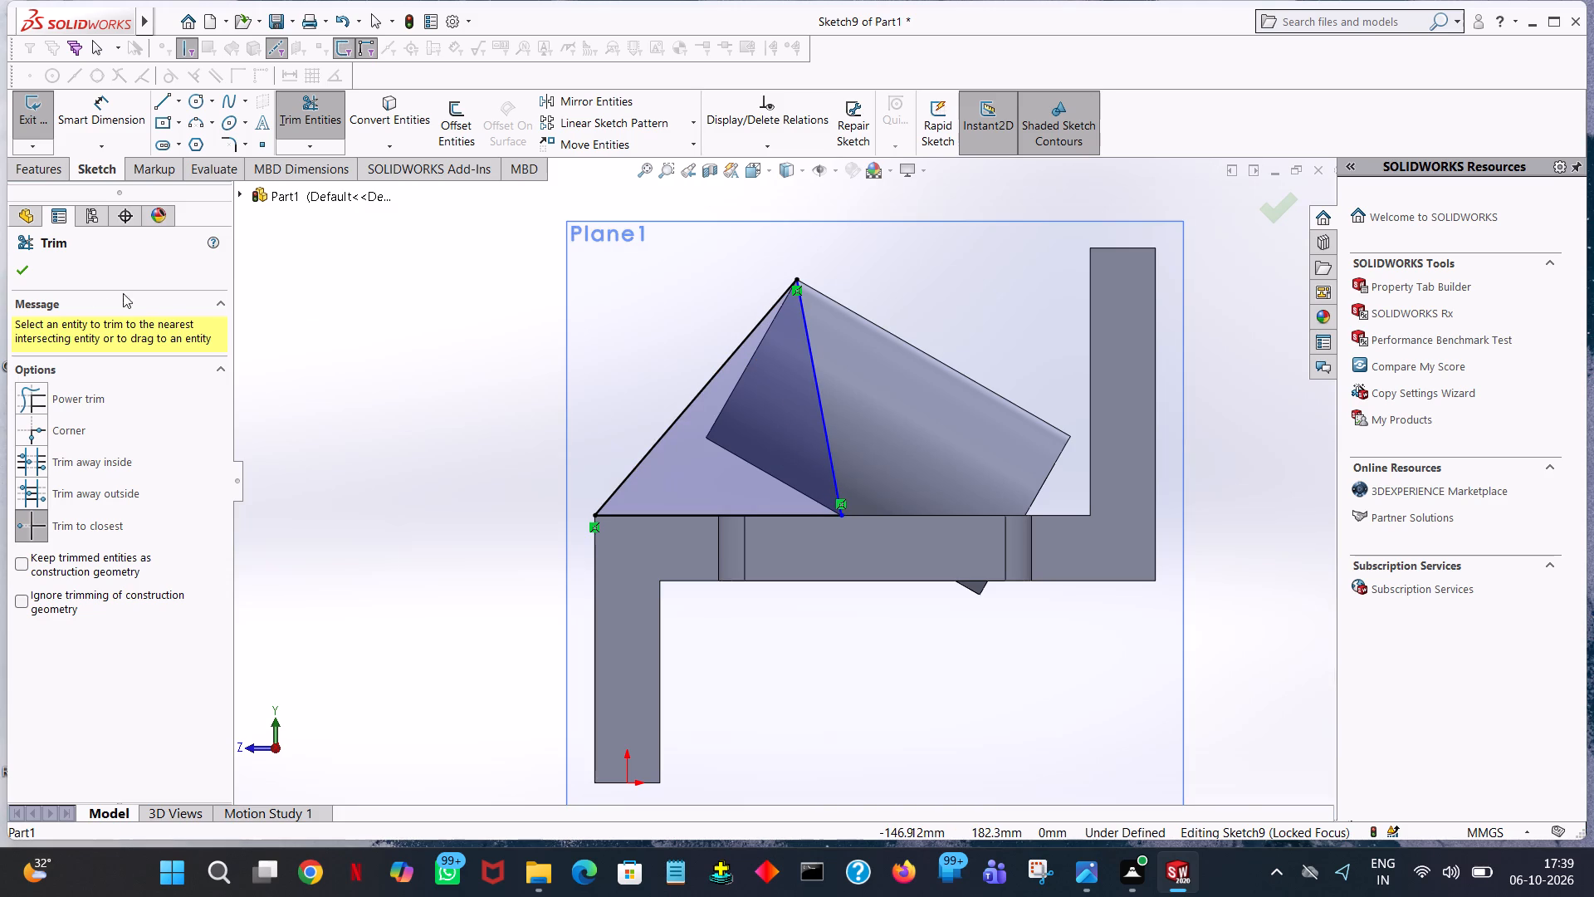
left_click(18, 276)
Try to extrude the reshaped triangle 70 mm in the reversed direction, across the bracket, merged with the existing body.
middle_click_drag(374, 385, 377, 386)
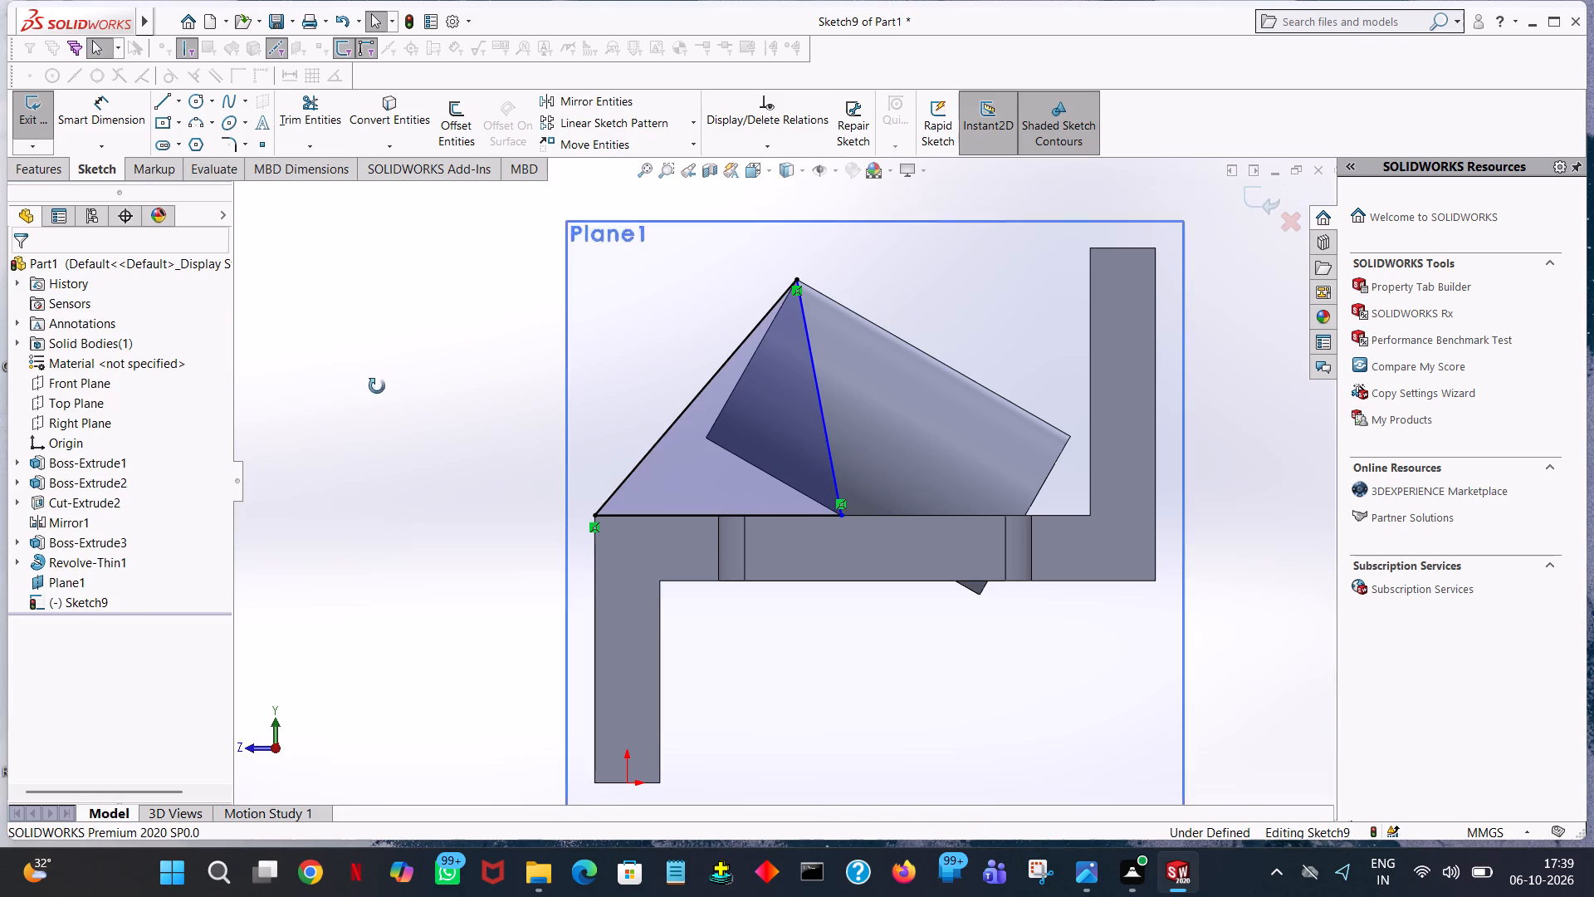
middle_click_drag(377, 386, 536, 432)
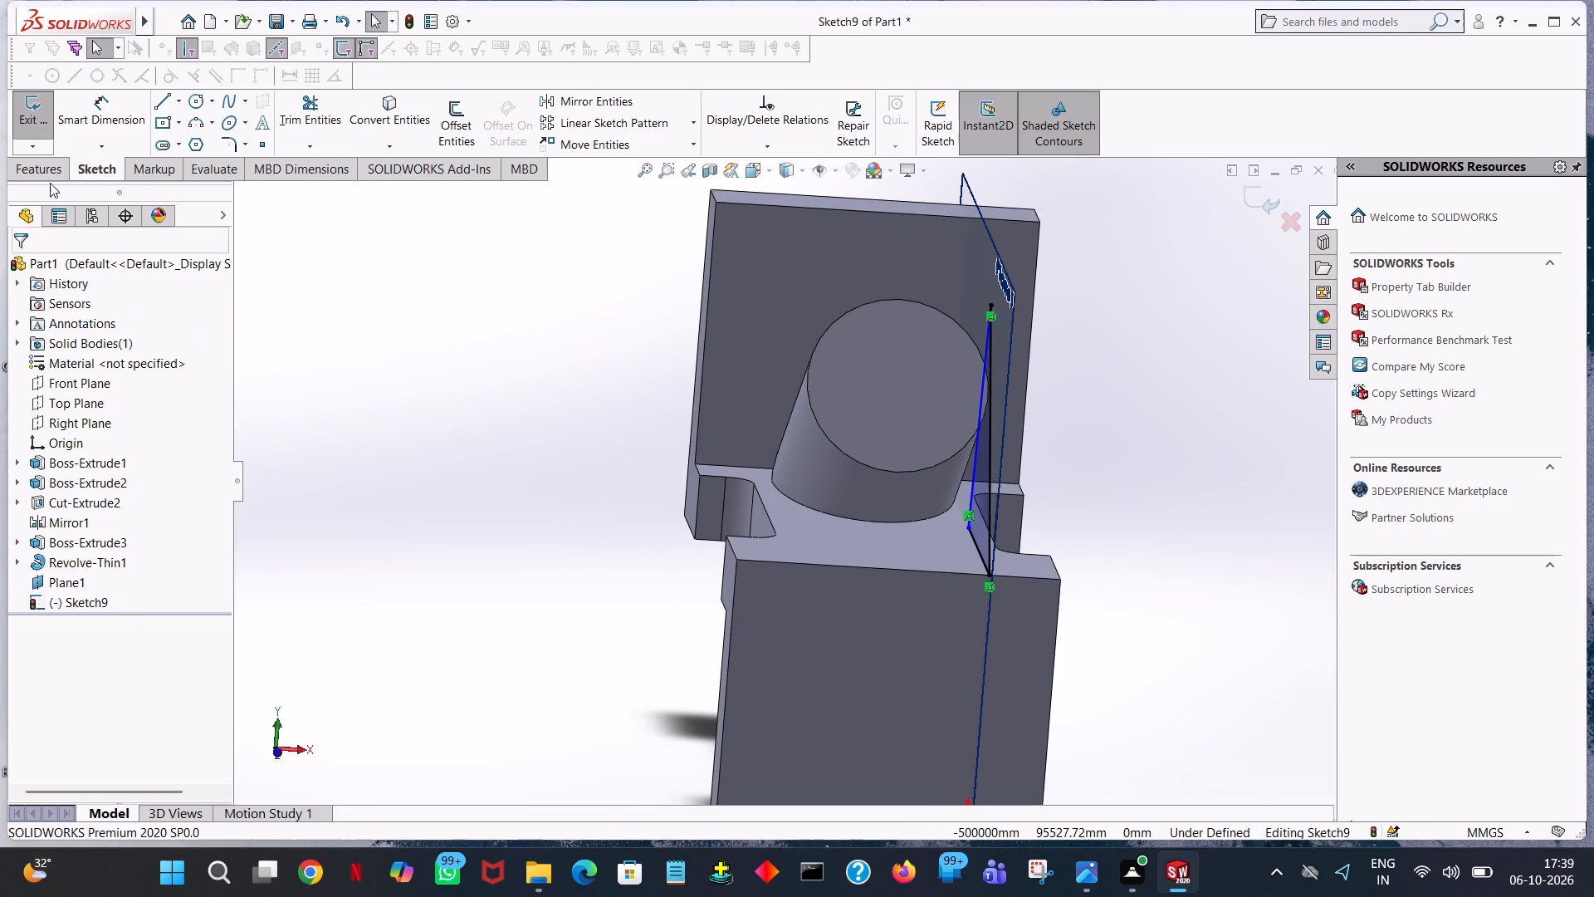
left_click(57, 170)
left_click(49, 120)
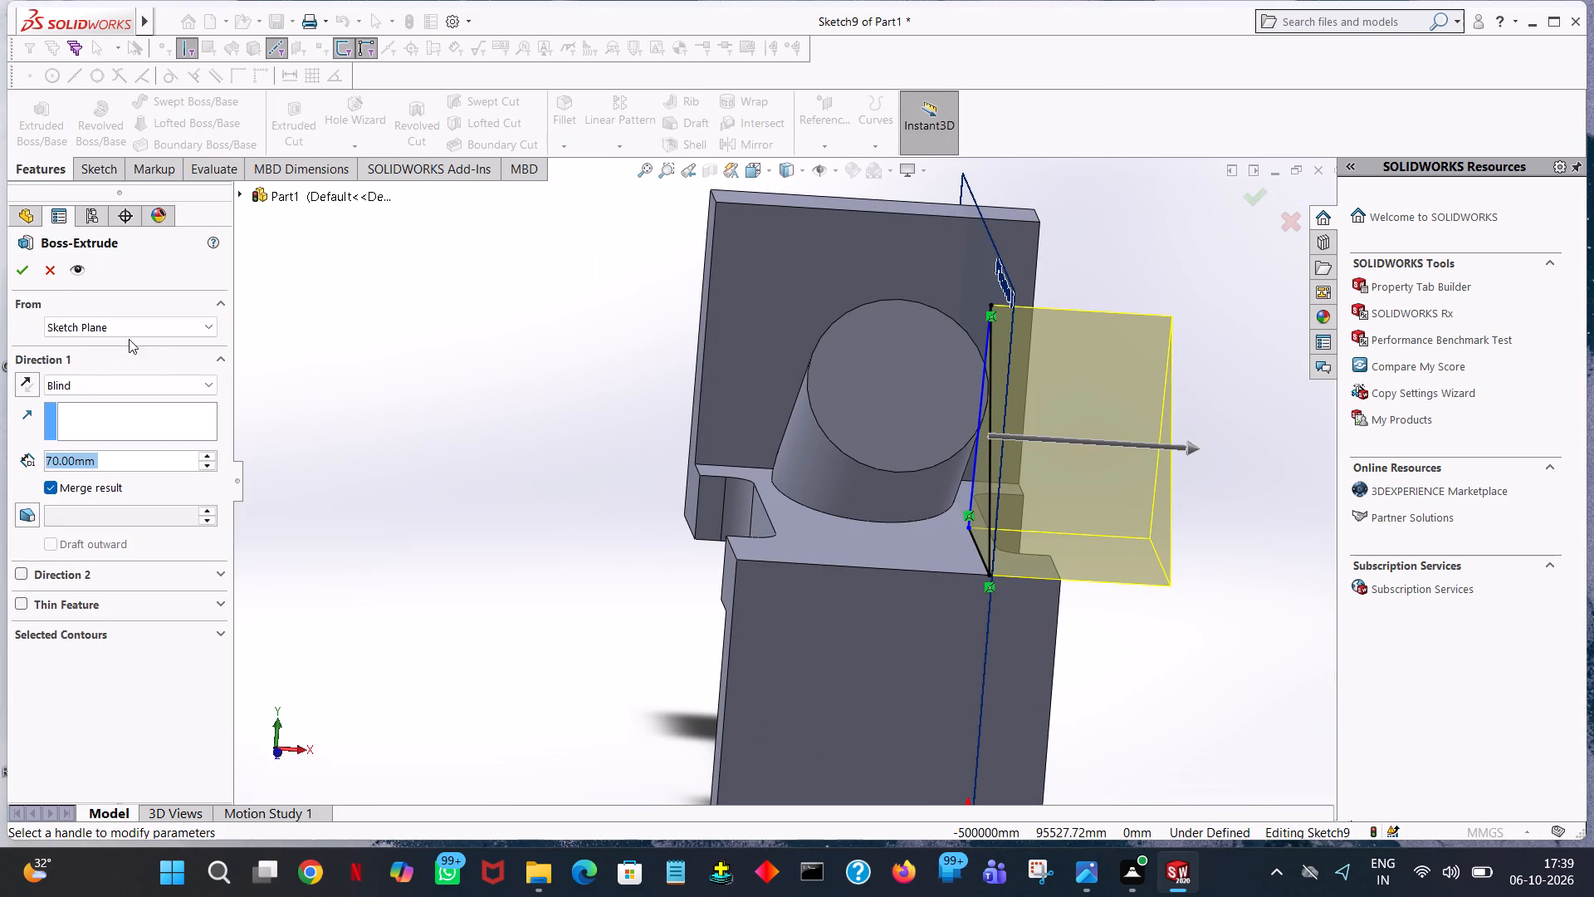
left_click(22, 372)
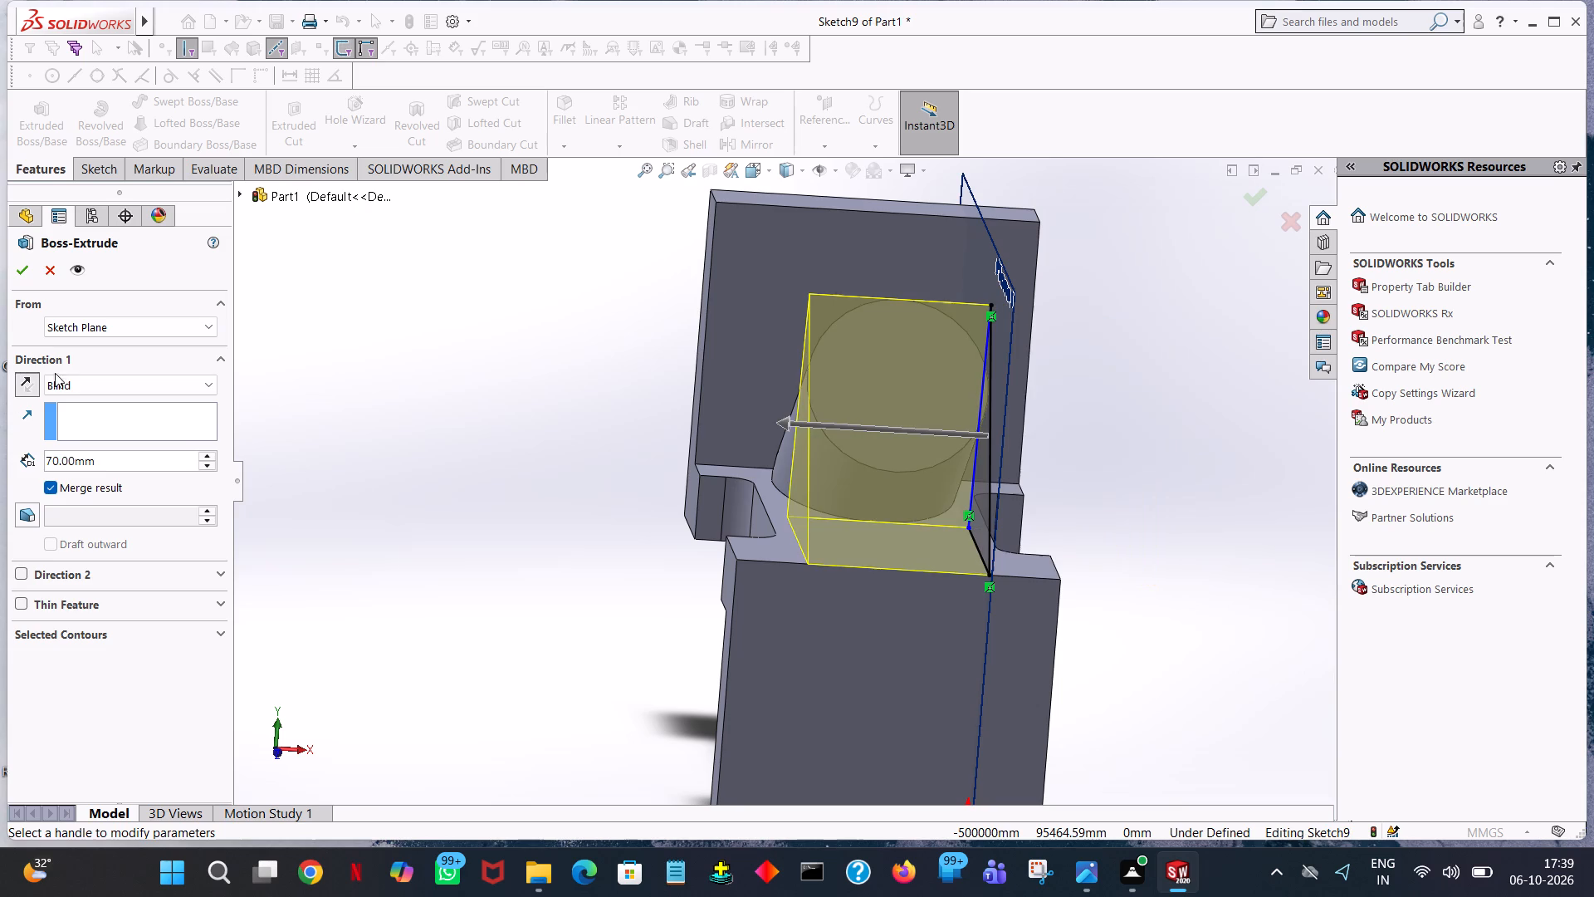
left_click(20, 271)
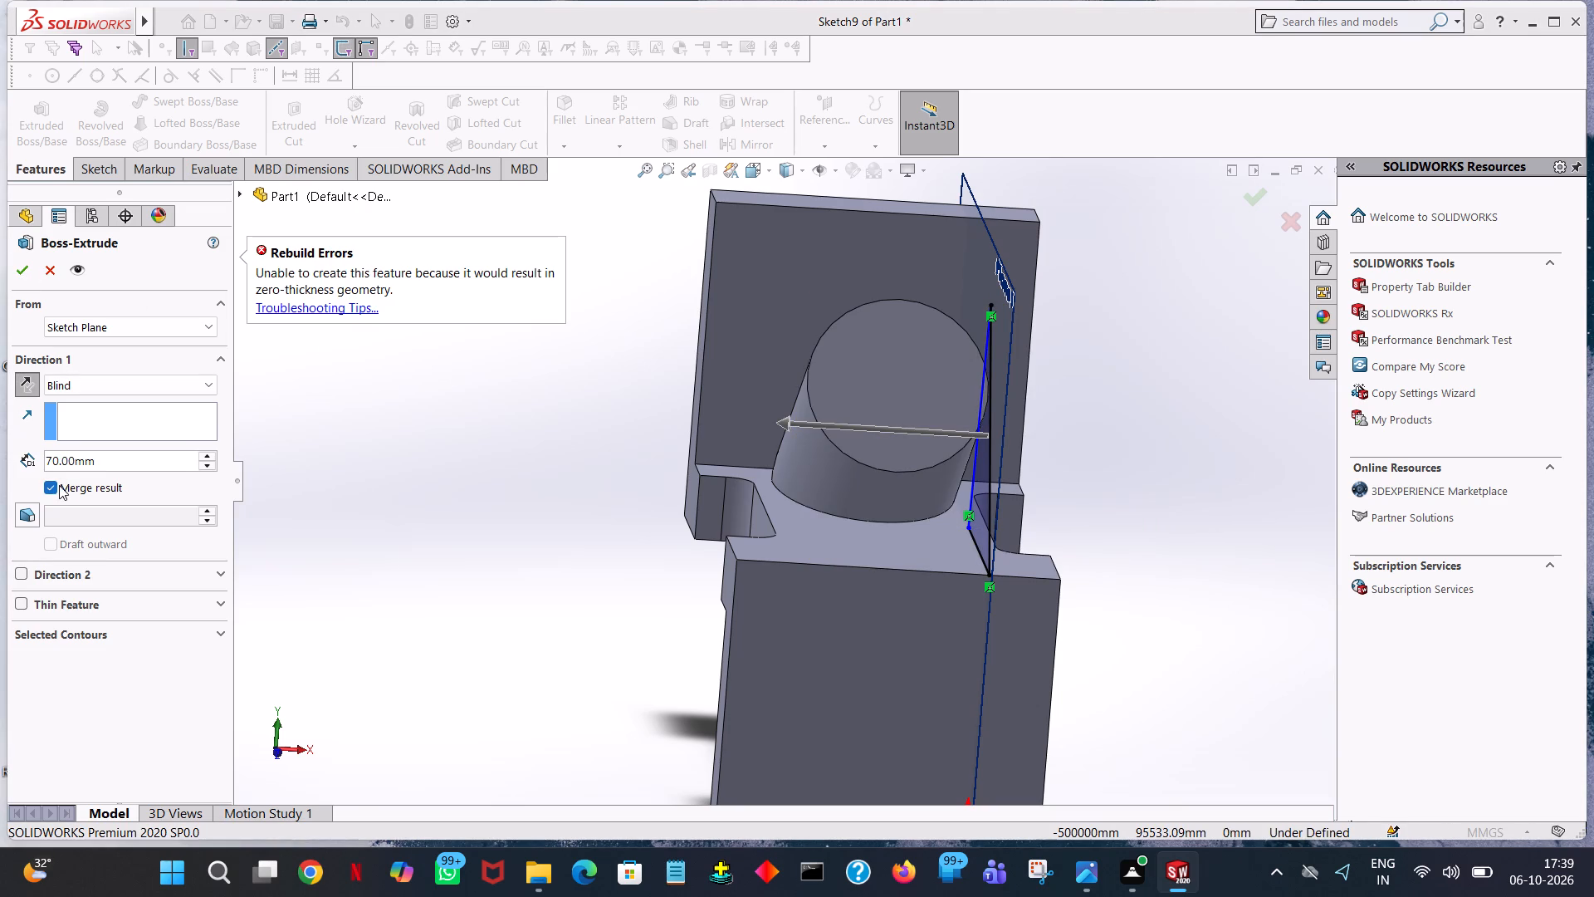
Turn off Merge result and create the 70 mm wedge extrusion as a separate body.
left_click(59, 485)
left_click(20, 275)
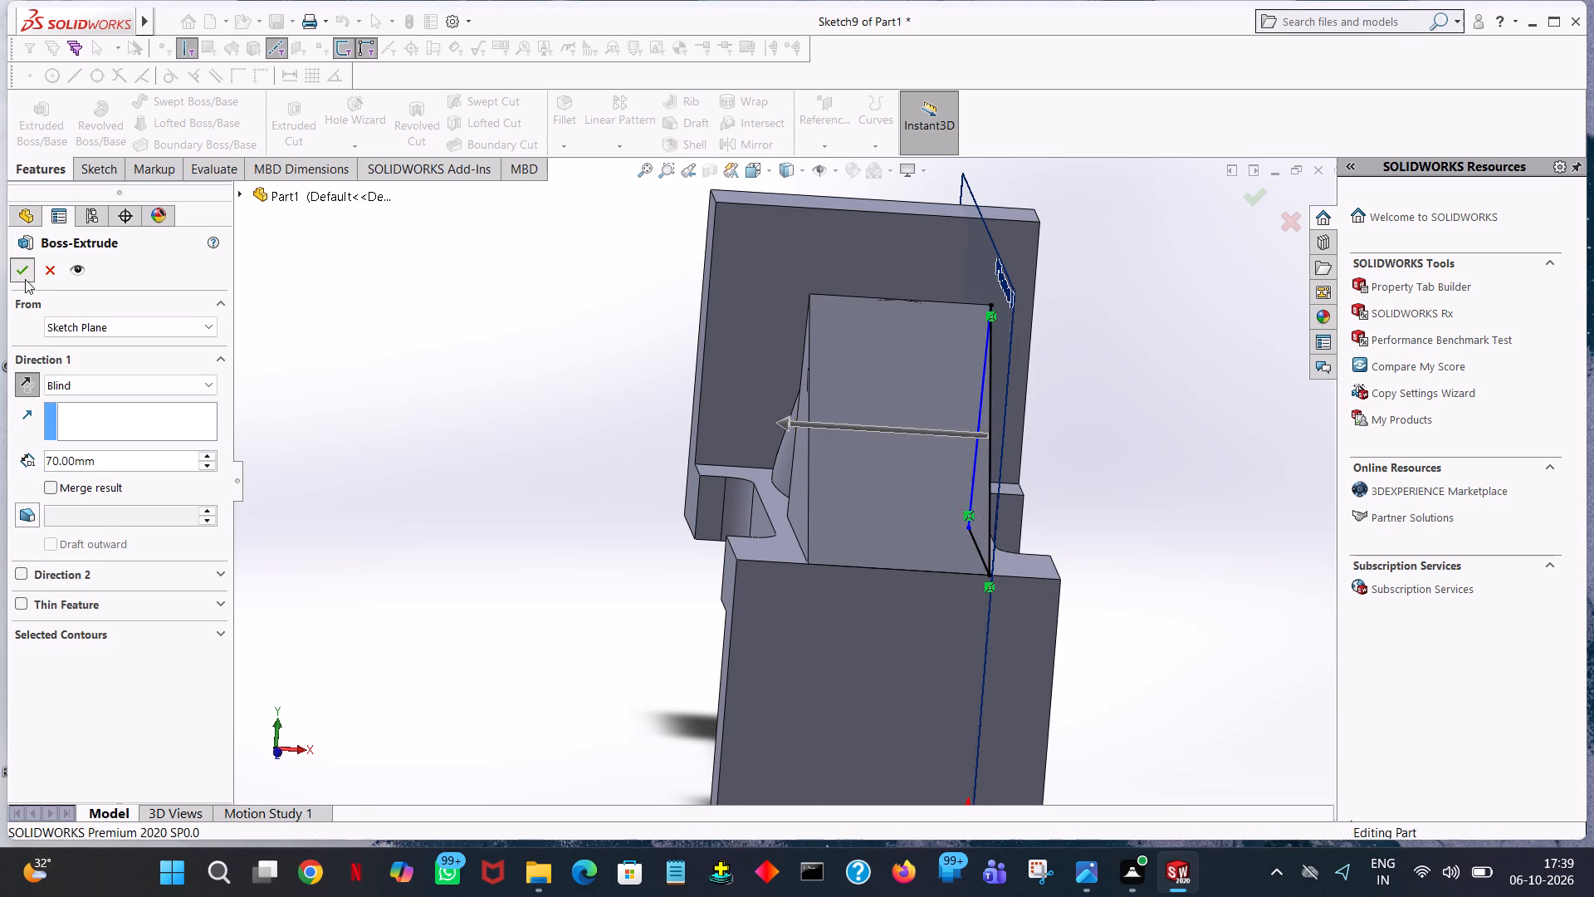
Examine from several sides how the reshaped wedge meets the end face and rim of the inclined cylinder.
middle_click_drag(676, 453, 586, 465)
middle_click(1283, 586)
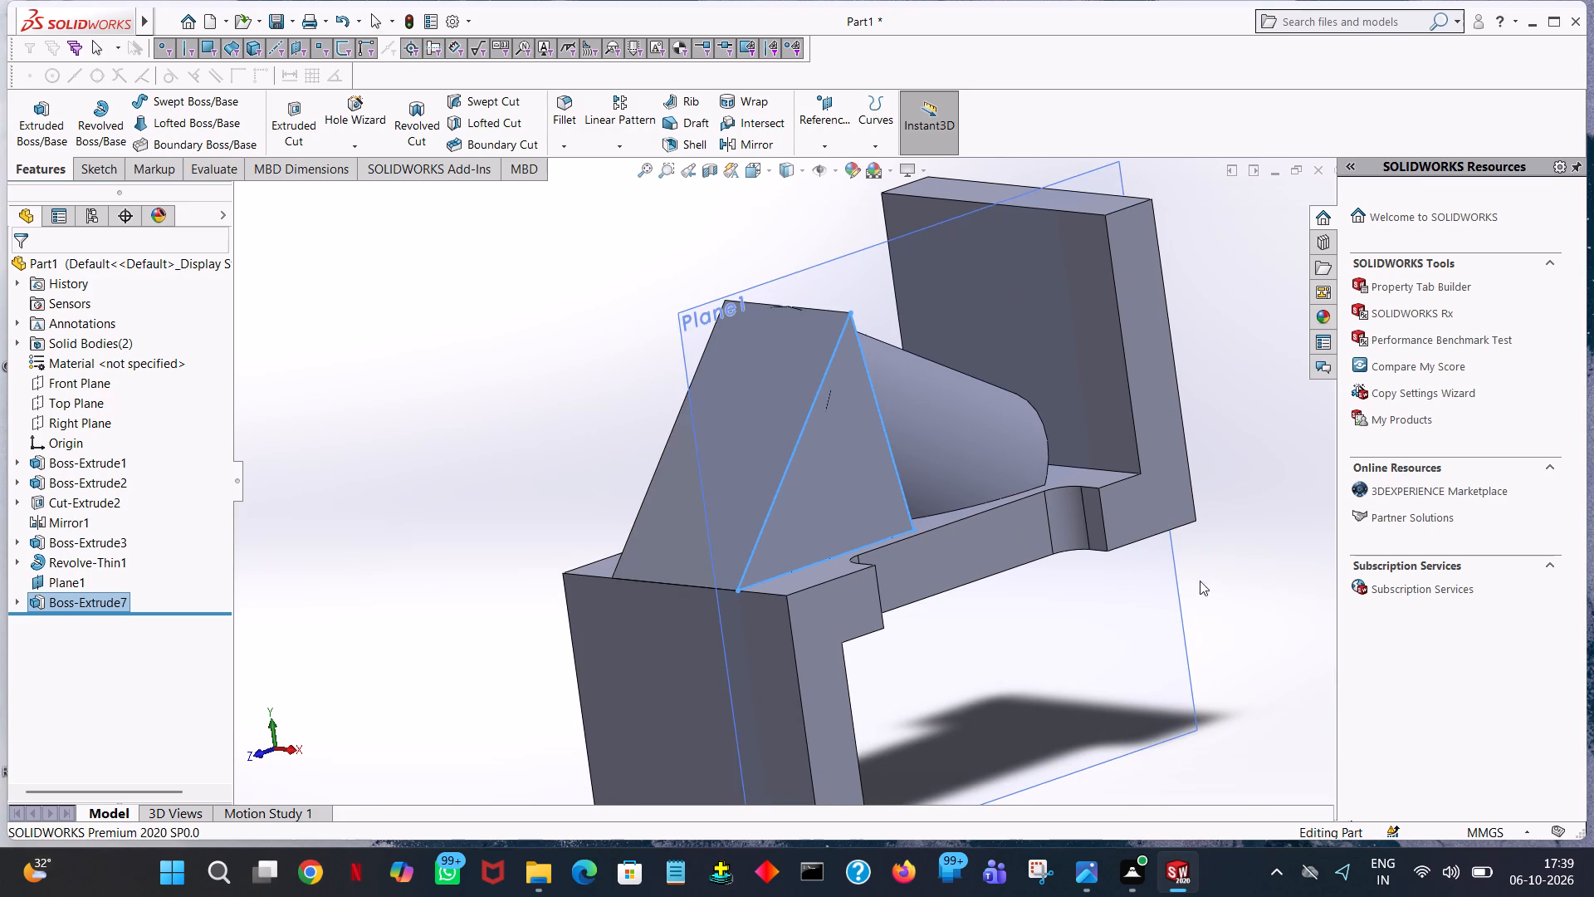
middle_click_drag(1214, 669, 1138, 679)
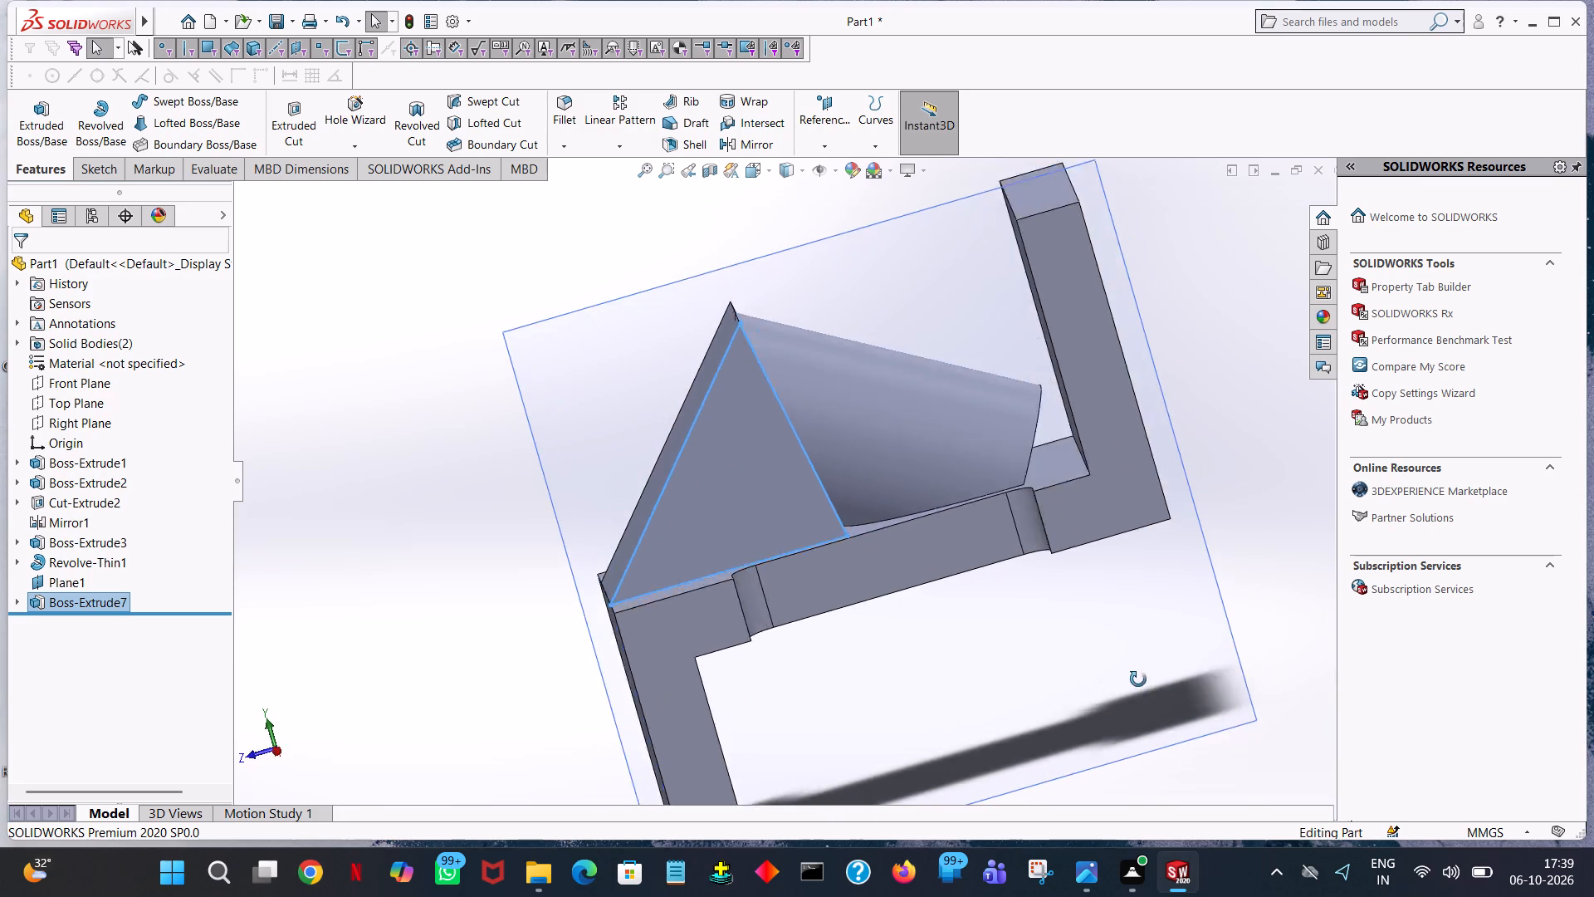
middle_click_drag(1138, 679, 1076, 744)
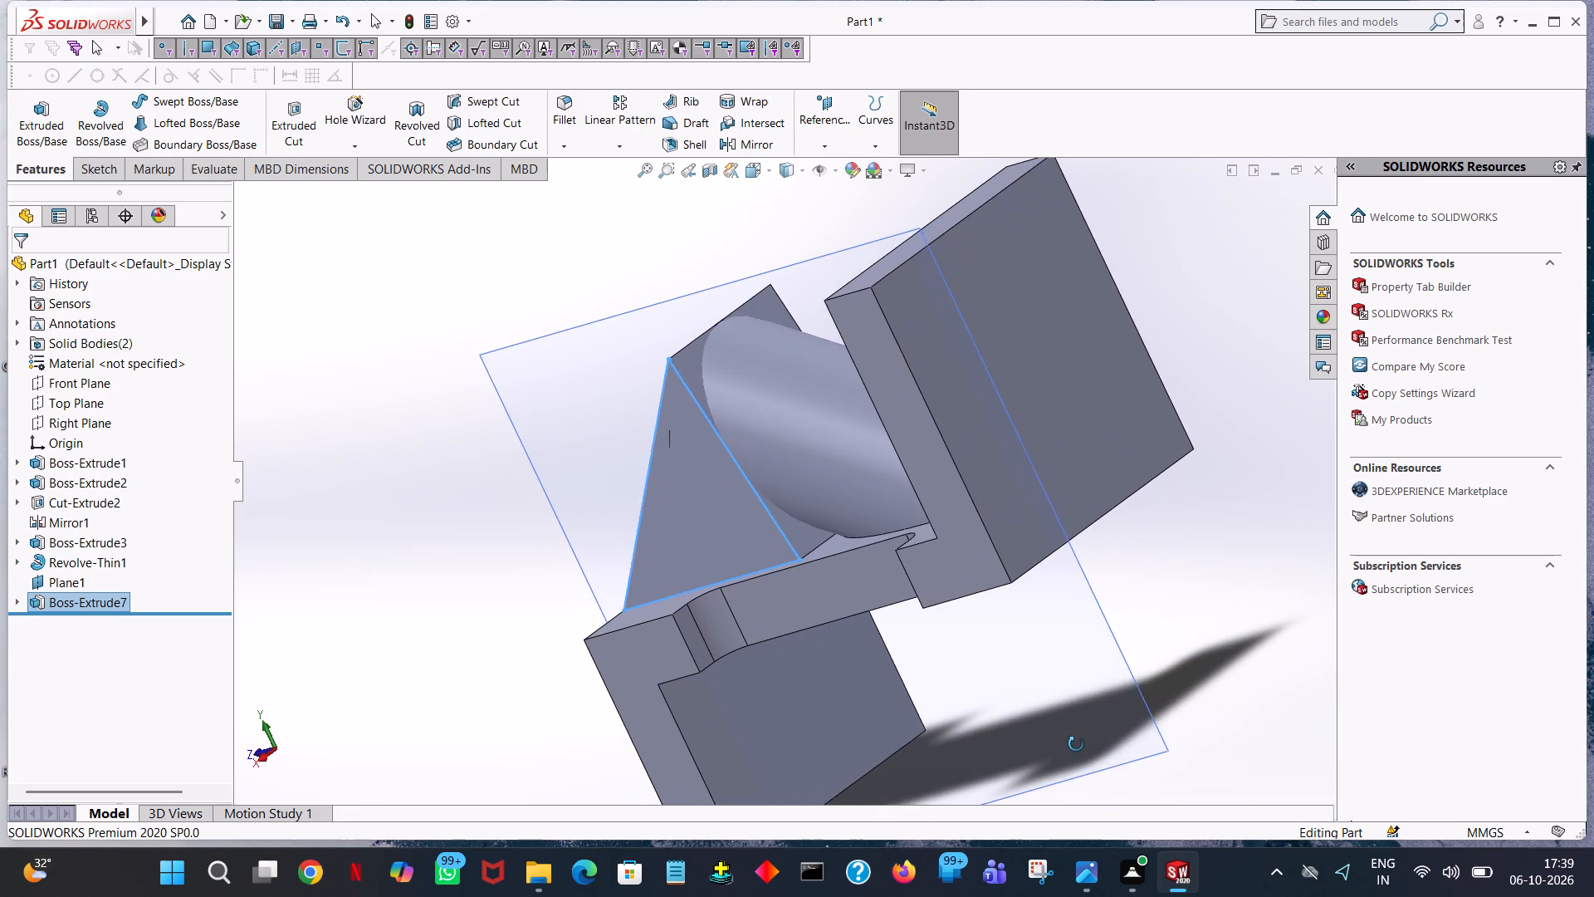
middle_click_drag(1076, 744, 1042, 885)
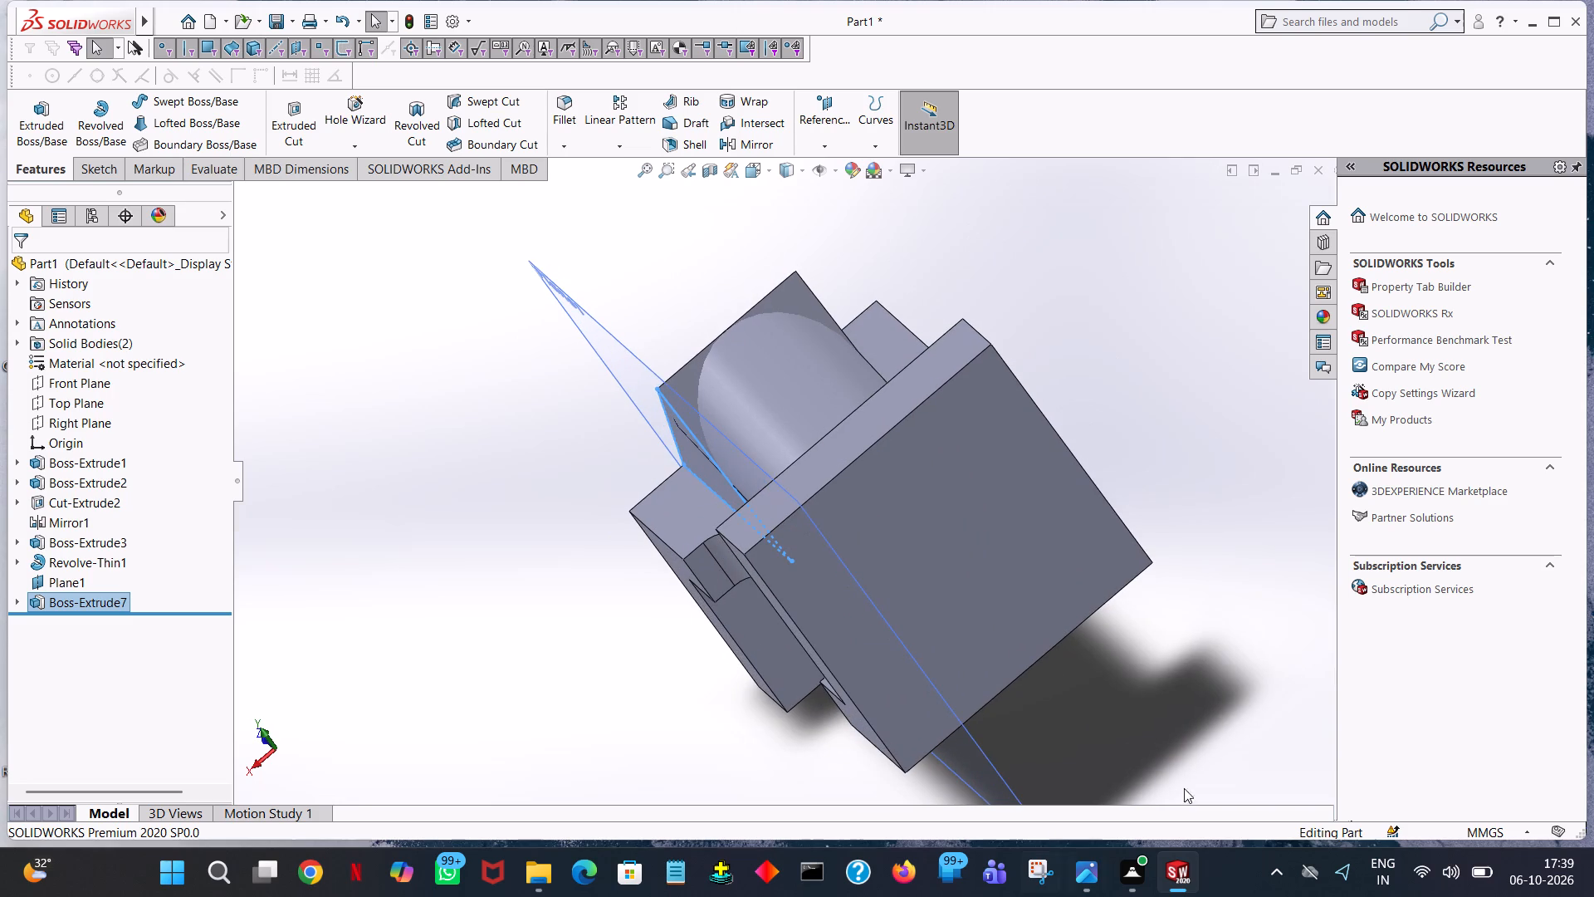
middle_click_drag(981, 292, 1113, 330)
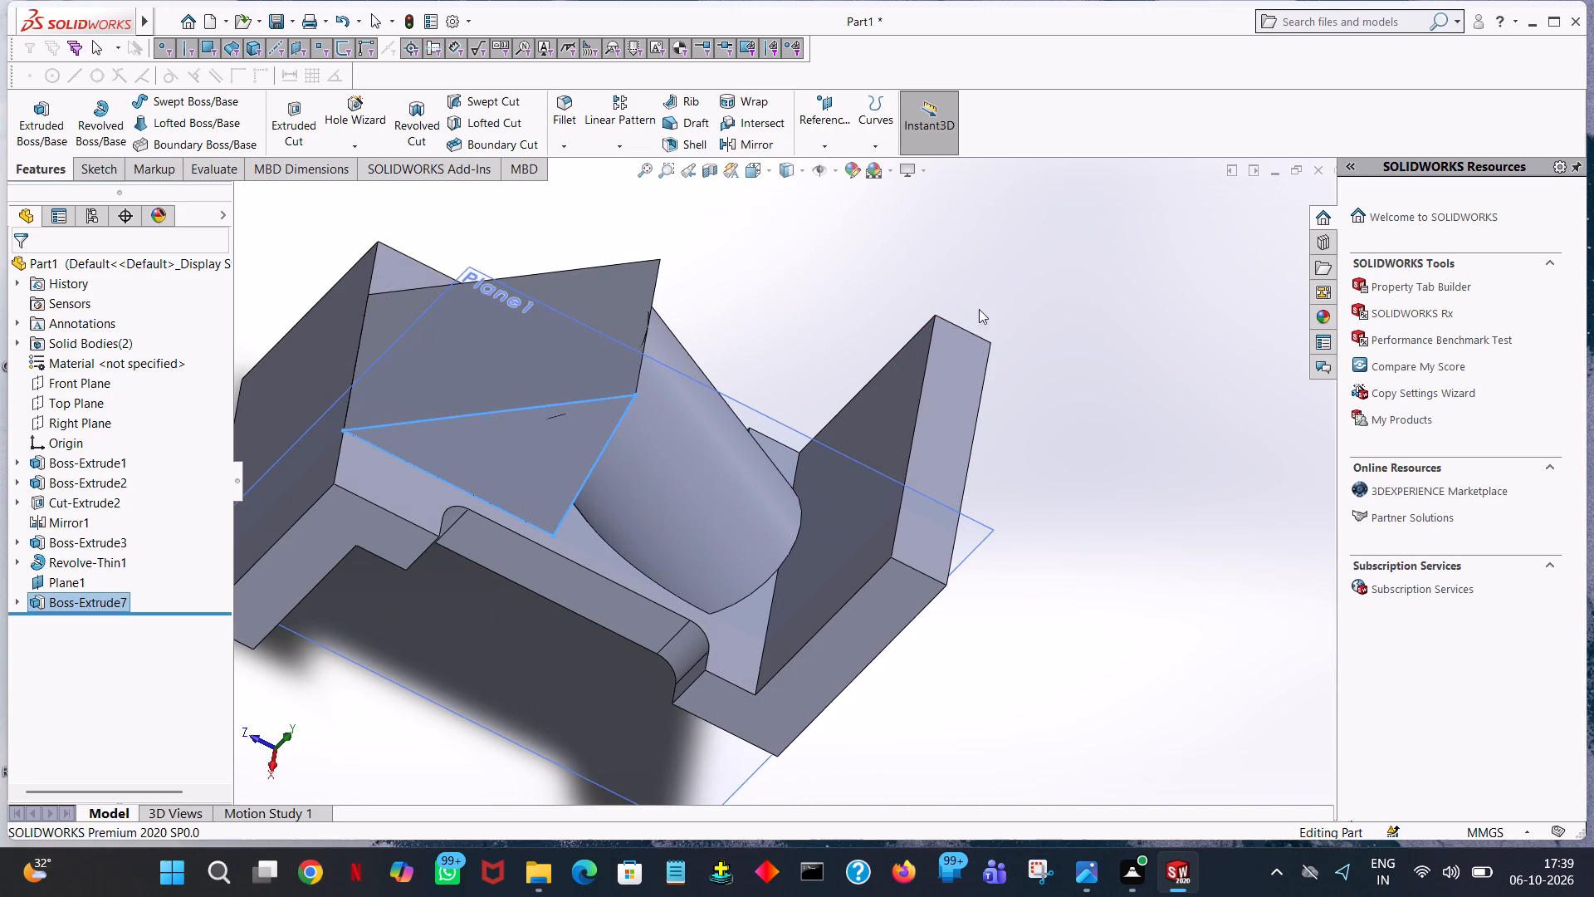
middle_click_drag(839, 316, 810, 265)
middle_click_drag(848, 208, 994, 210)
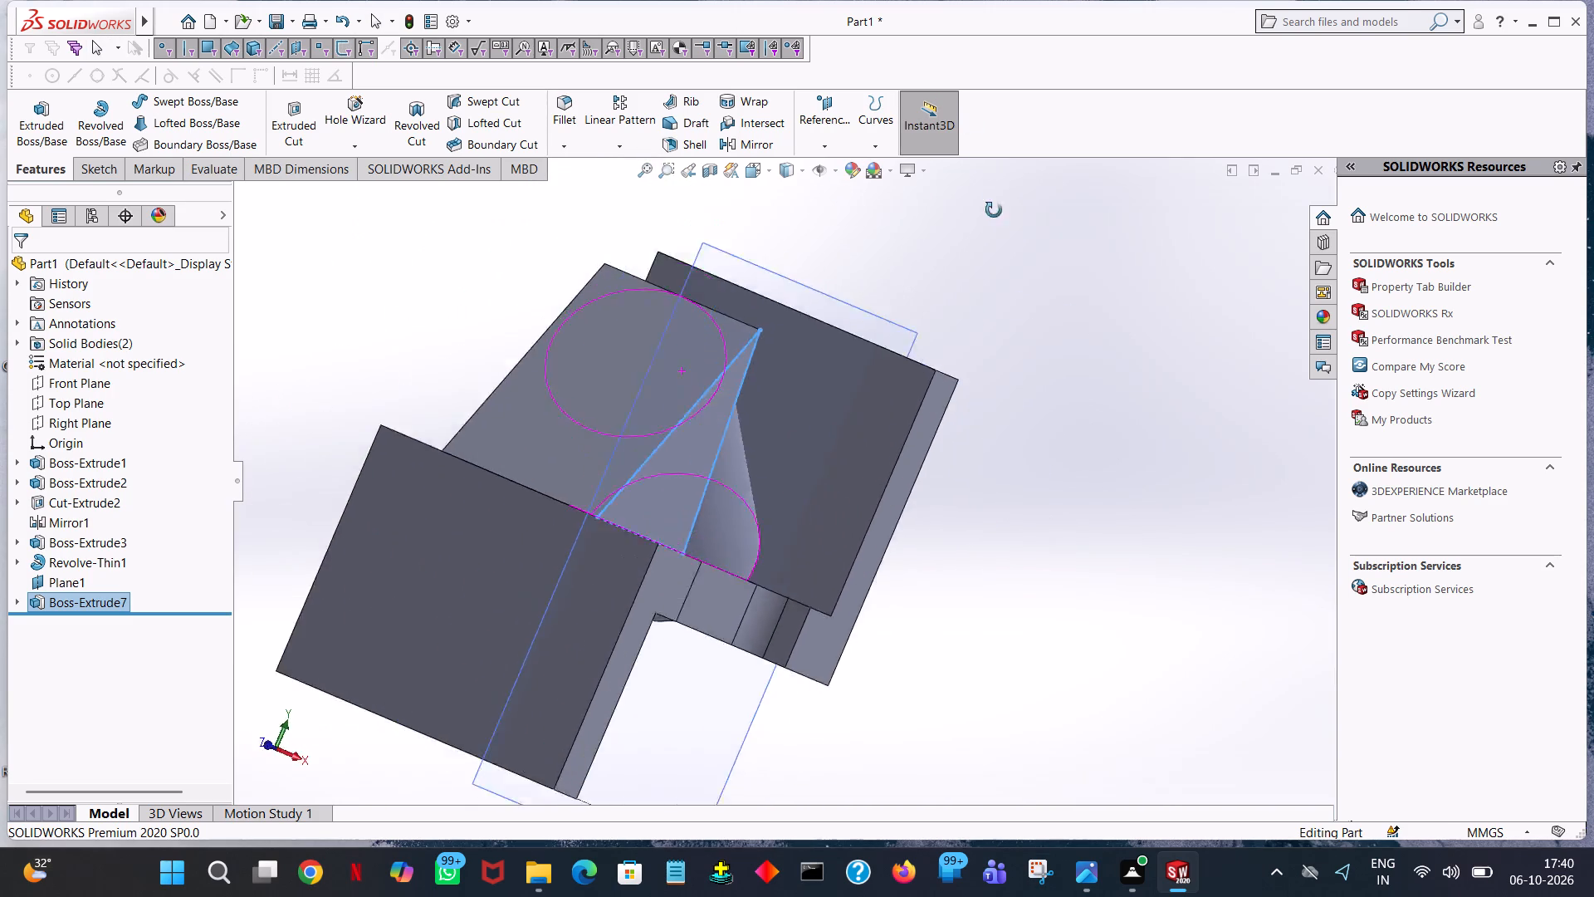
middle_click_drag(994, 210, 1012, 634)
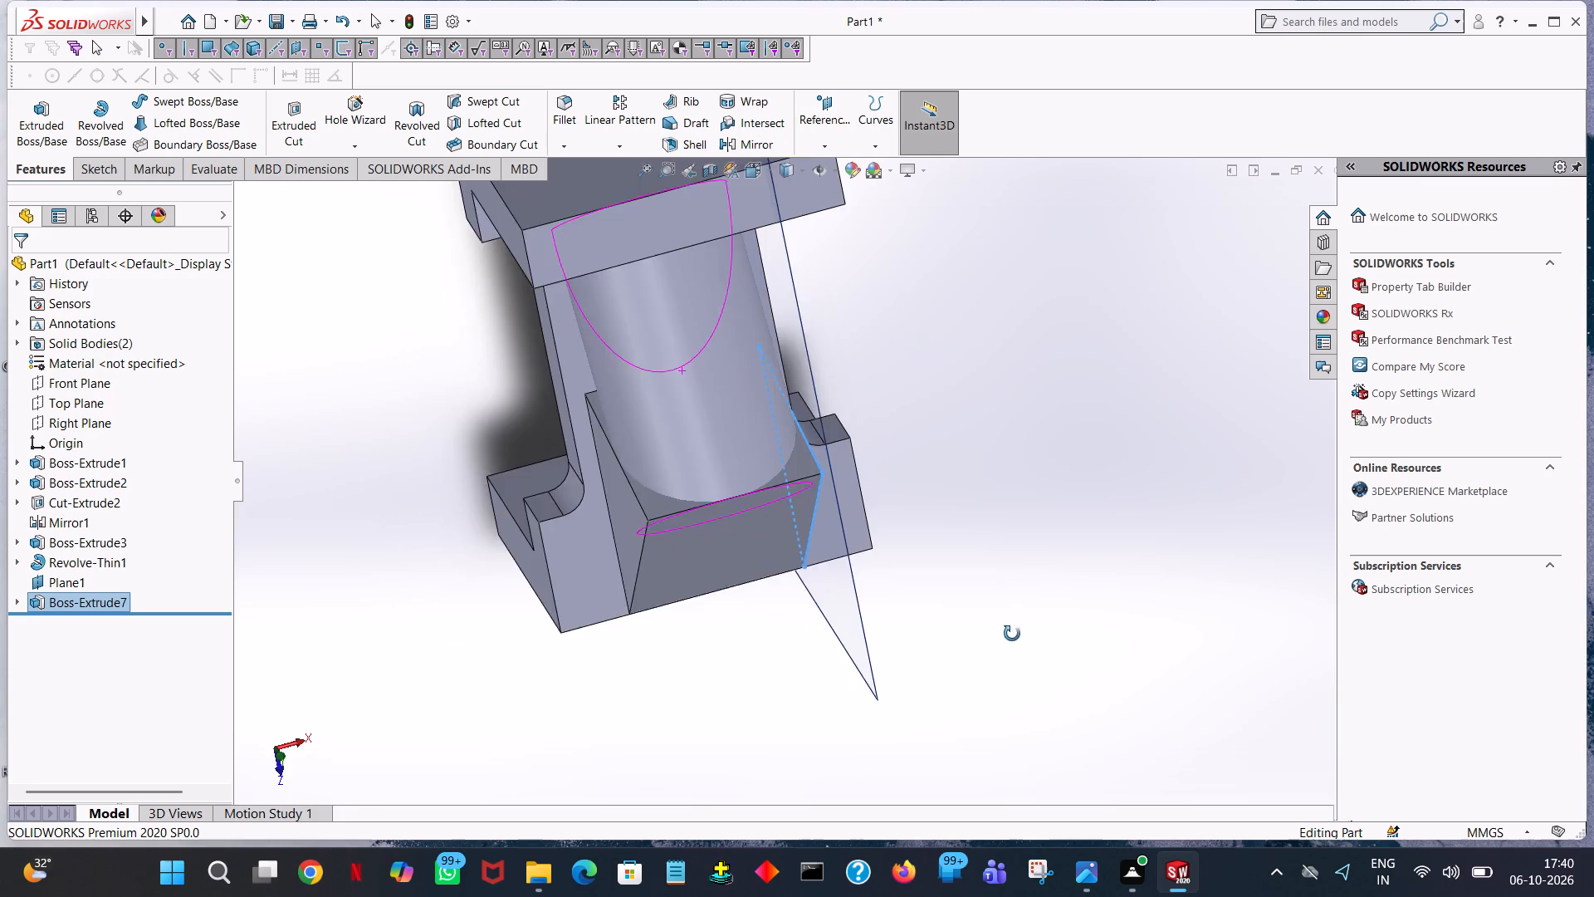
middle_click_drag(1012, 634, 1016, 361)
middle_click_drag(996, 331, 977, 311)
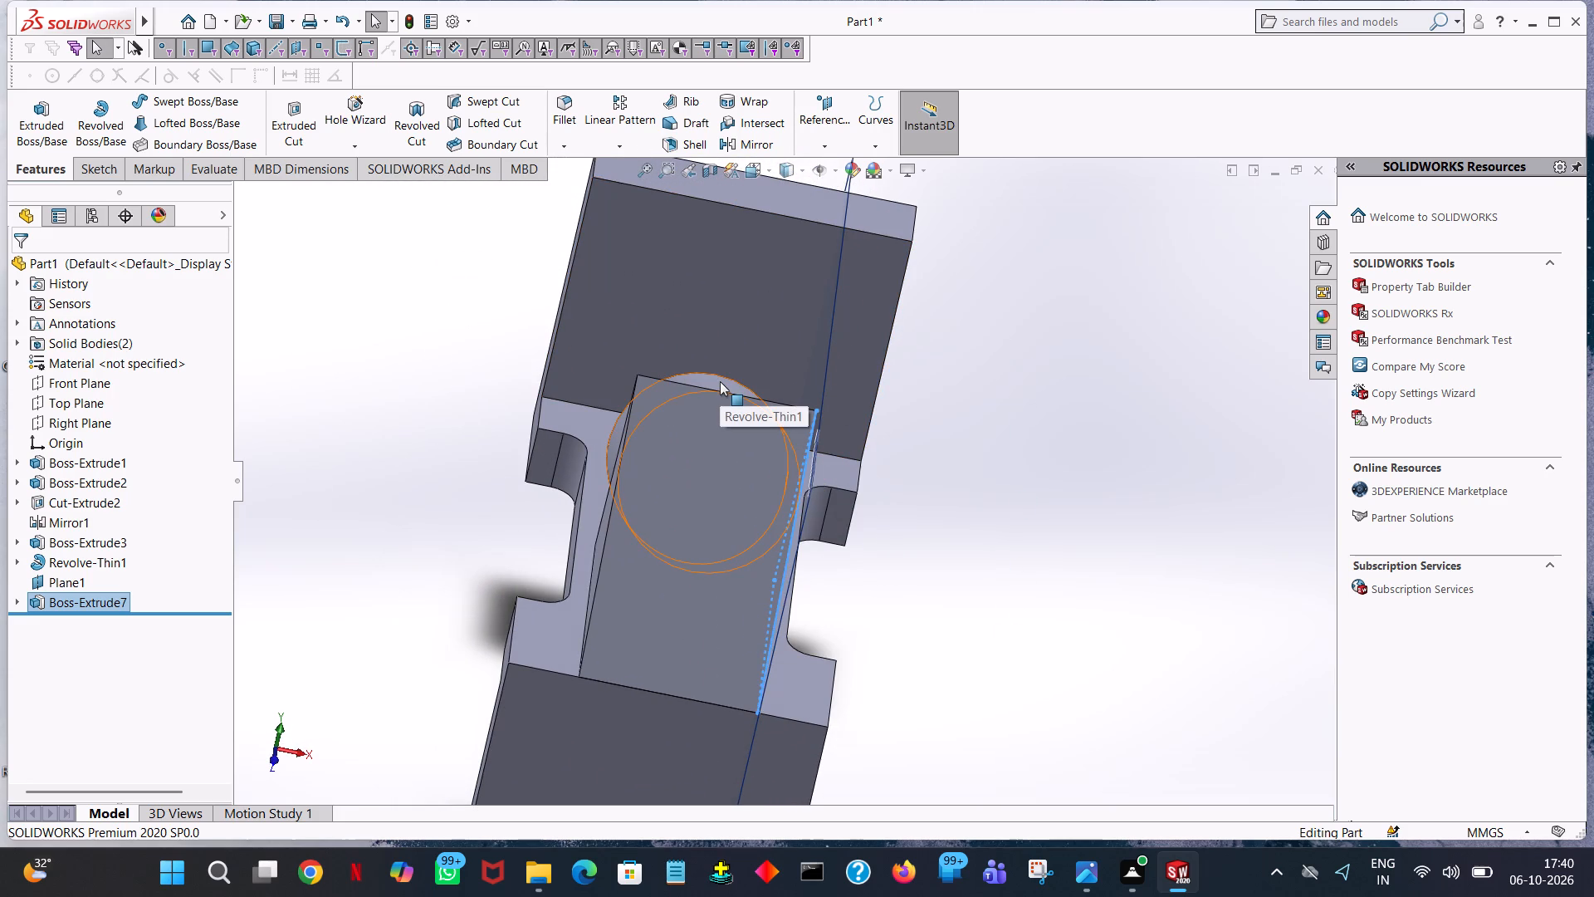
middle_click_drag(683, 355, 686, 362)
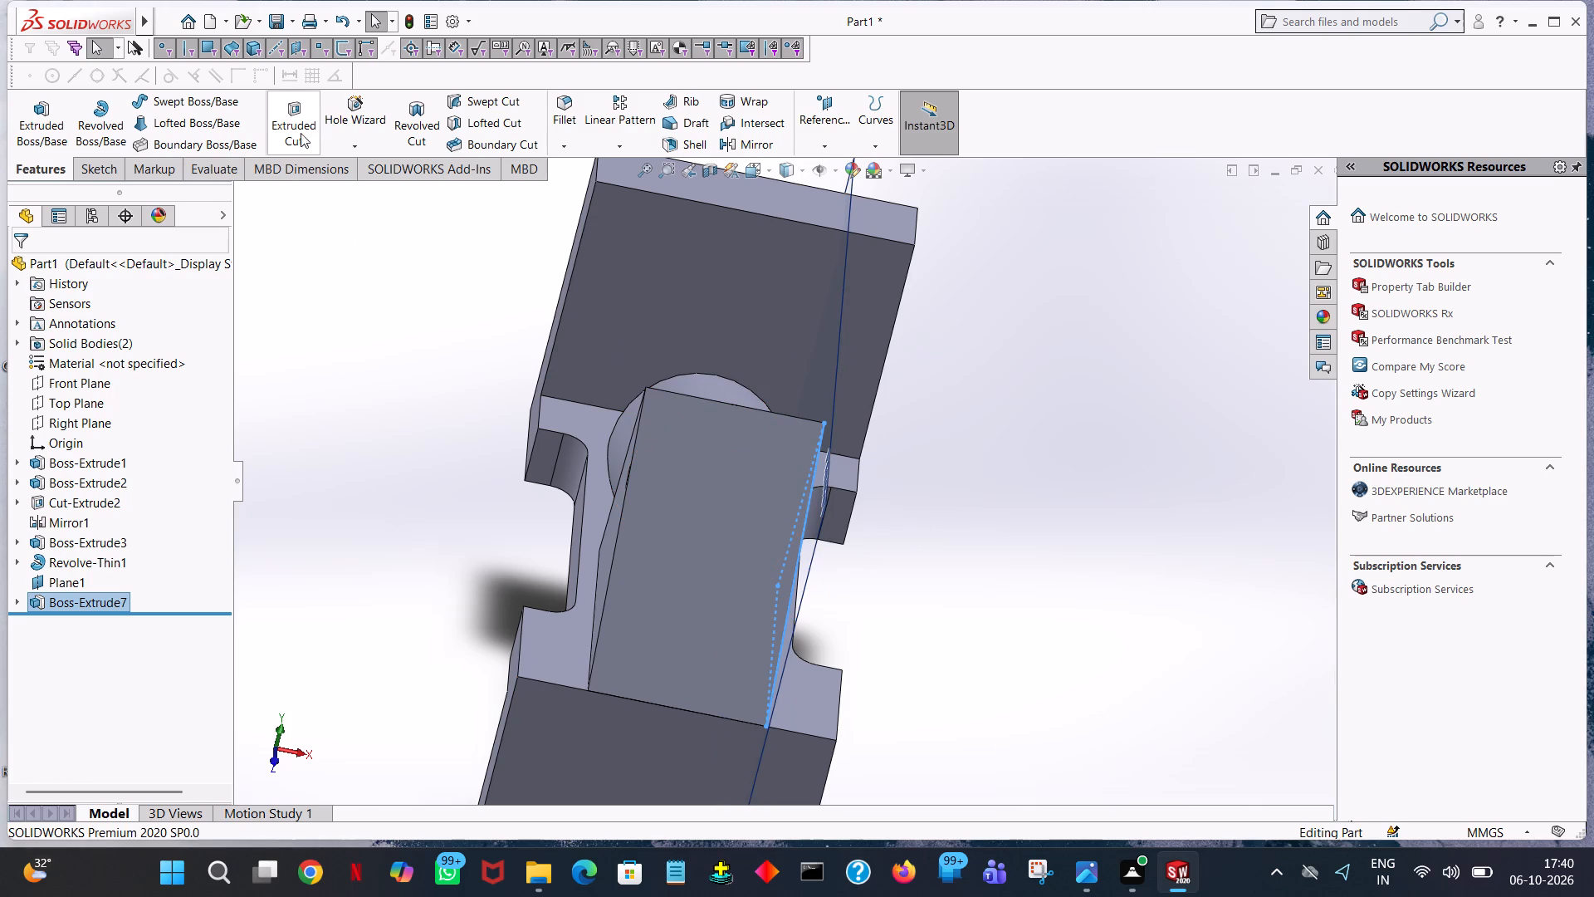
Start an Extruded Cut sketch on the wedge's outer sloped face and draw a 35 mm vertical line down from its top edge's midpoint.
left_click(301, 109)
left_click(718, 443)
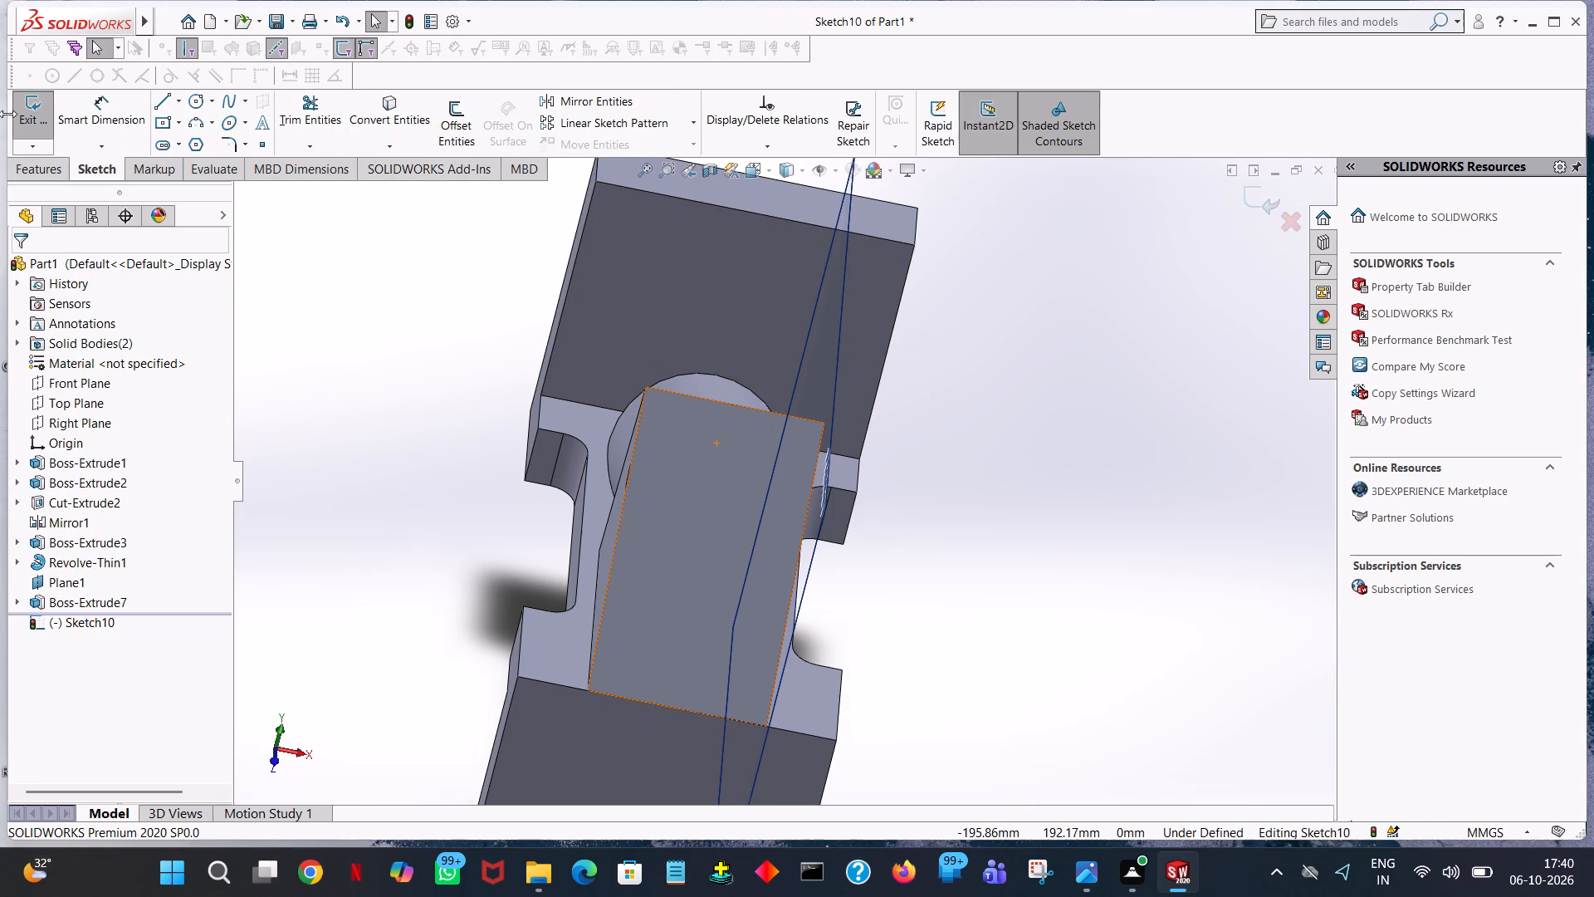
left_click(196, 96)
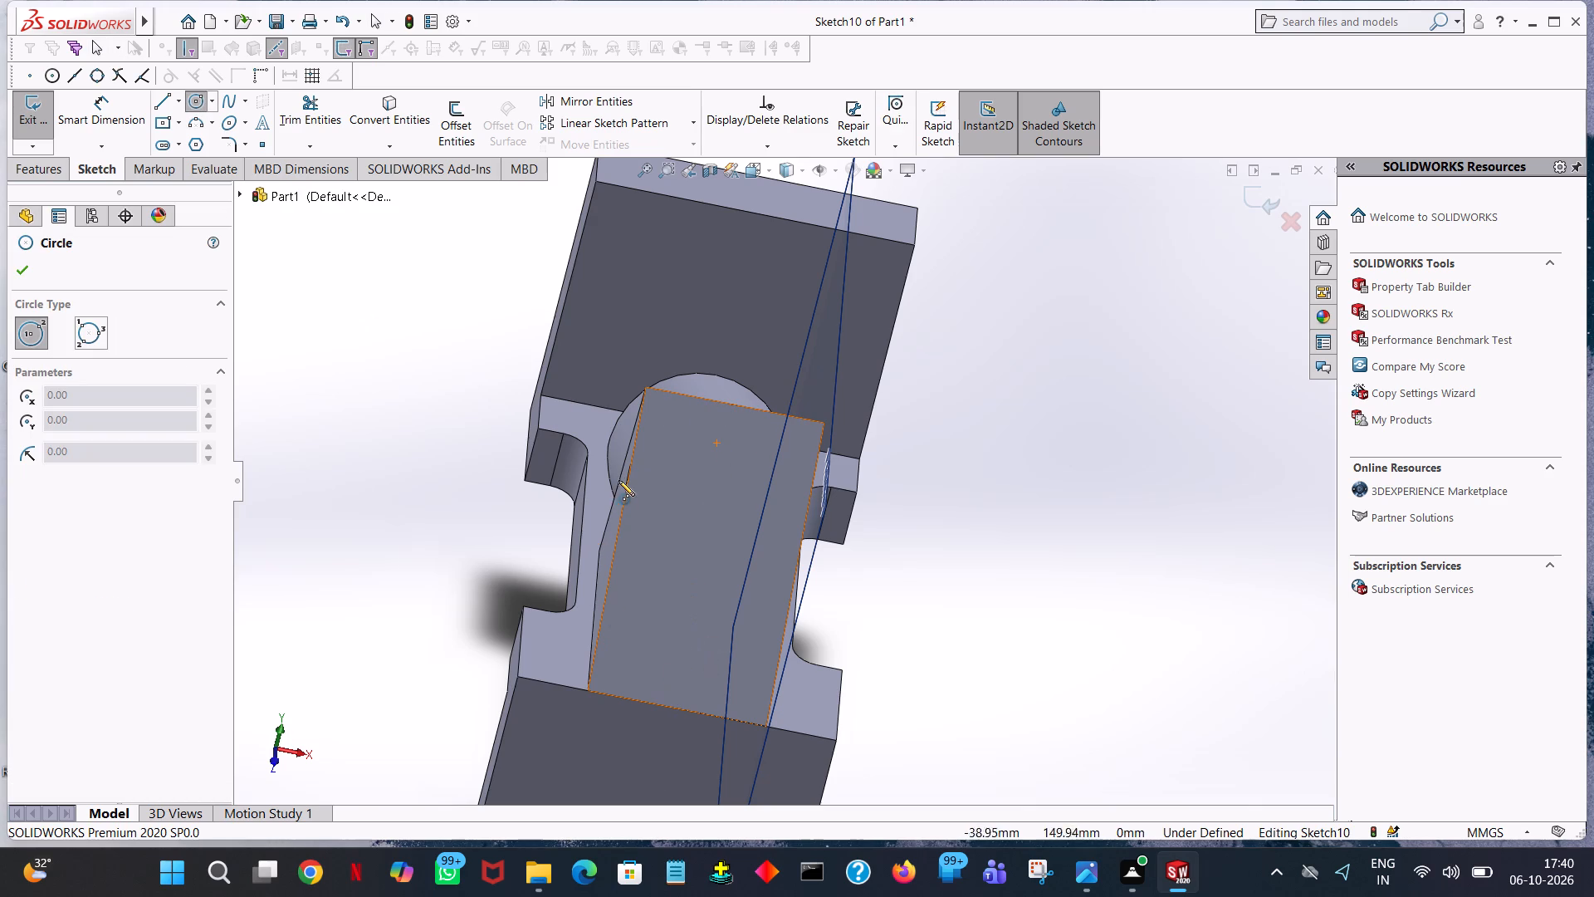
middle_click_drag(705, 419, 803, 674)
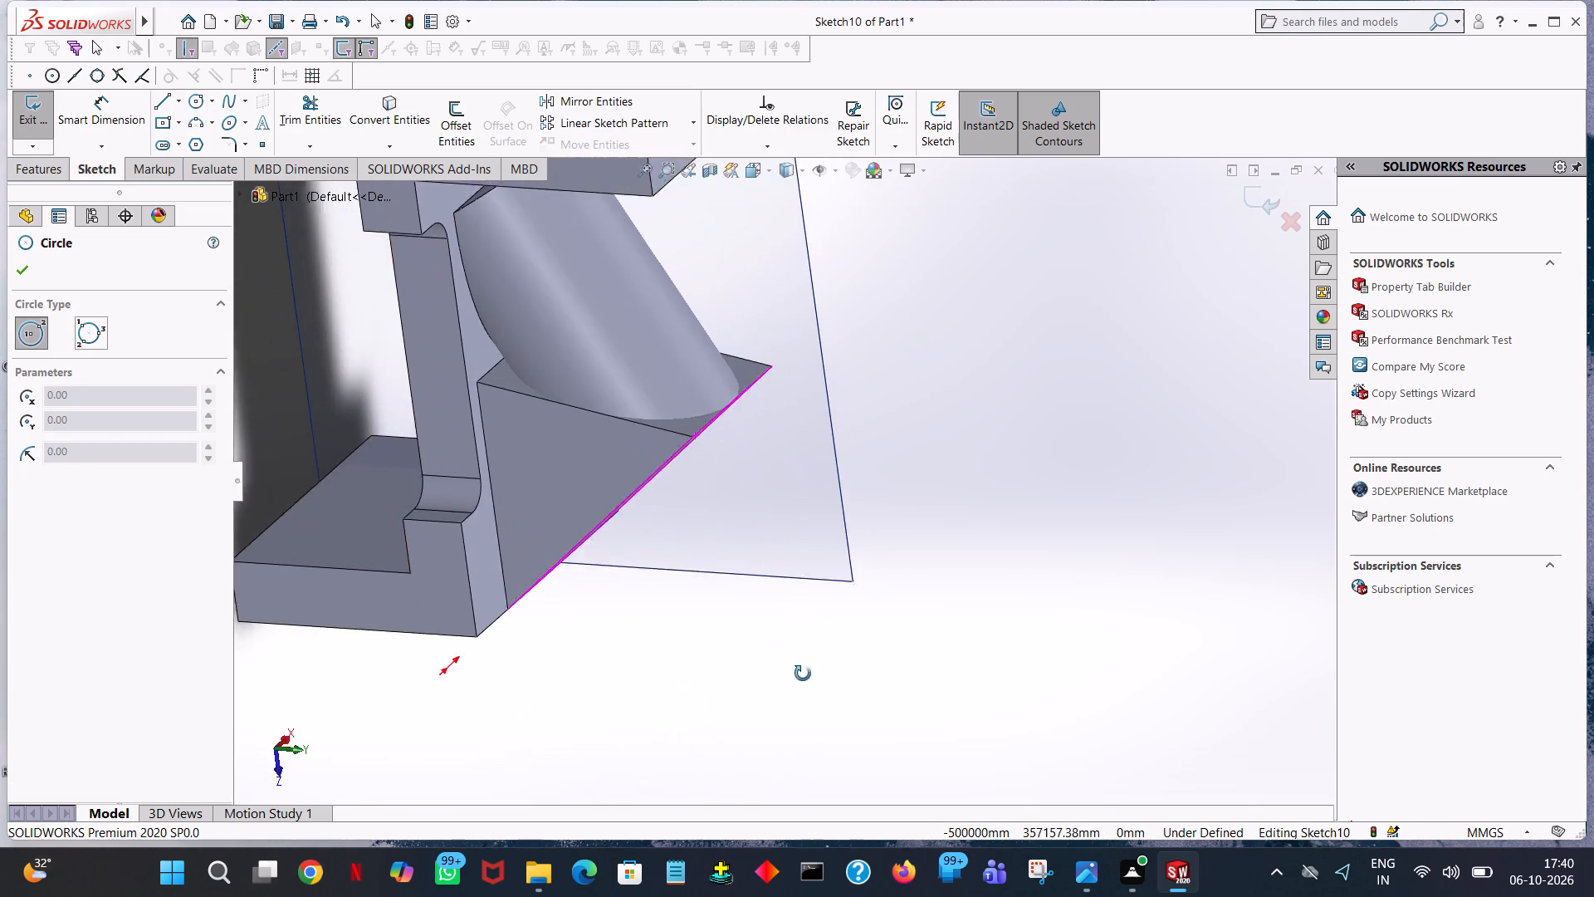
middle_click_drag(803, 674, 794, 736)
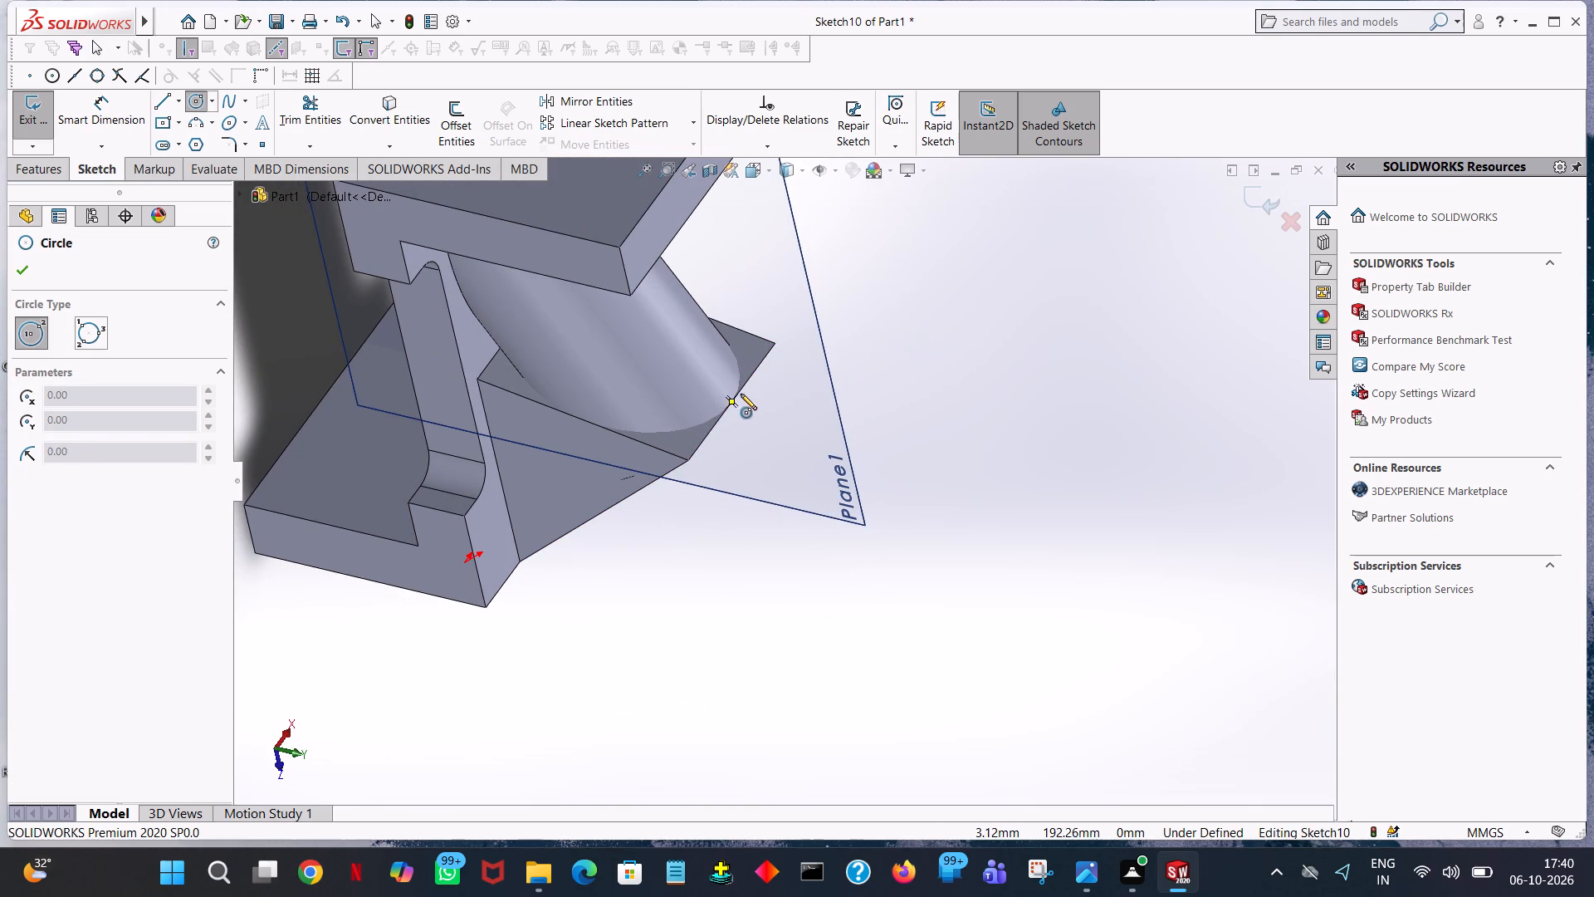
middle_click_drag(803, 441, 702, 193)
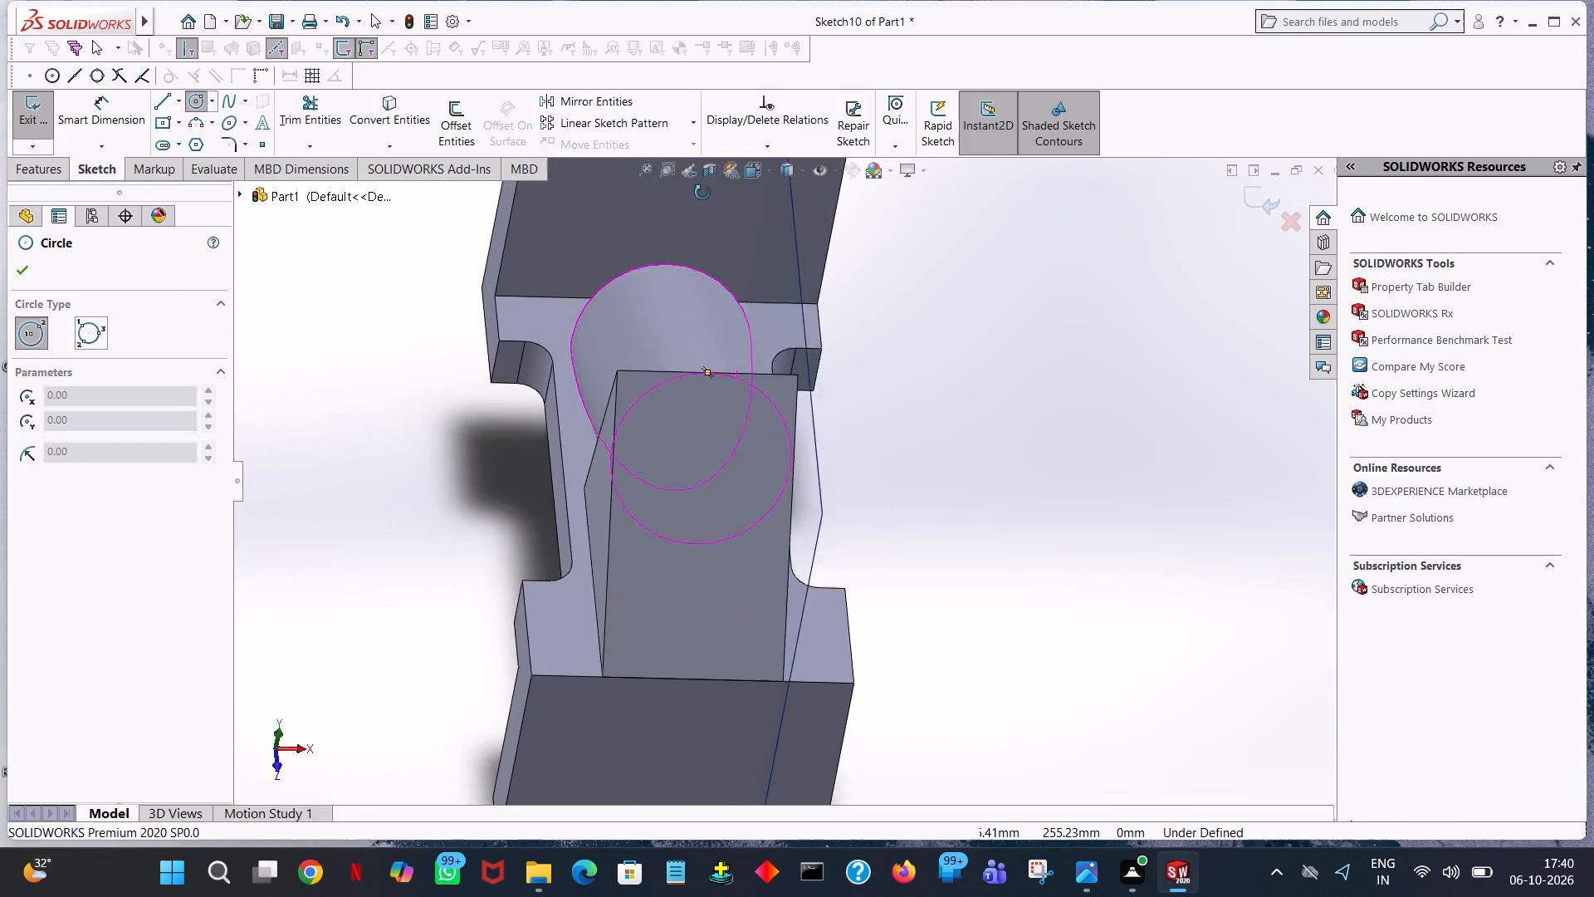
middle_click_drag(702, 193, 716, 174)
left_click(164, 99)
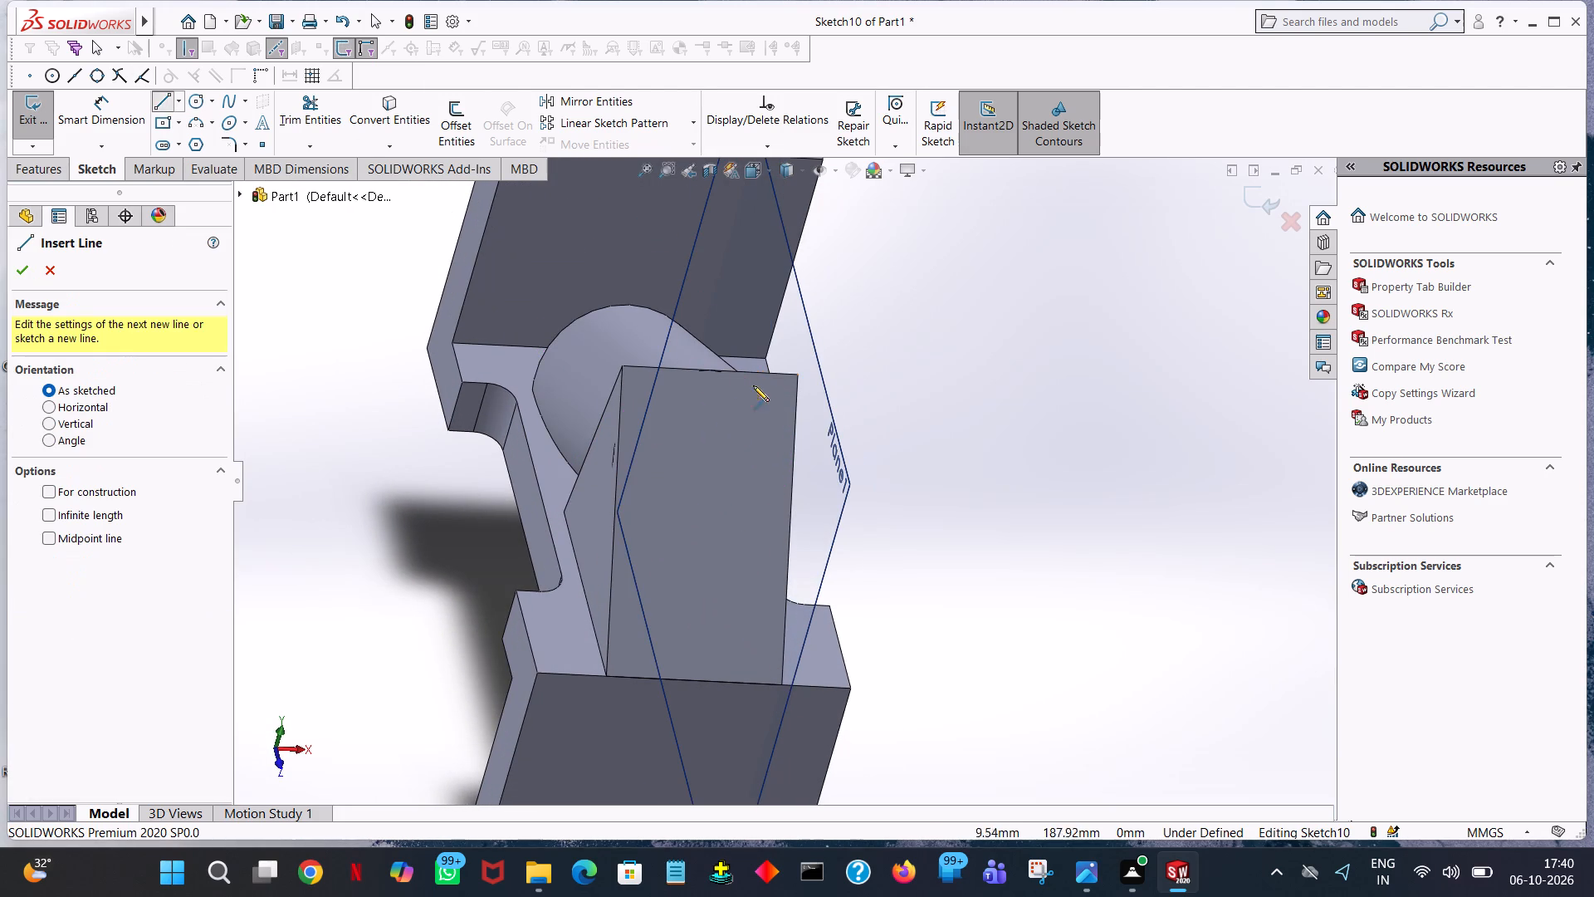
left_click(708, 369)
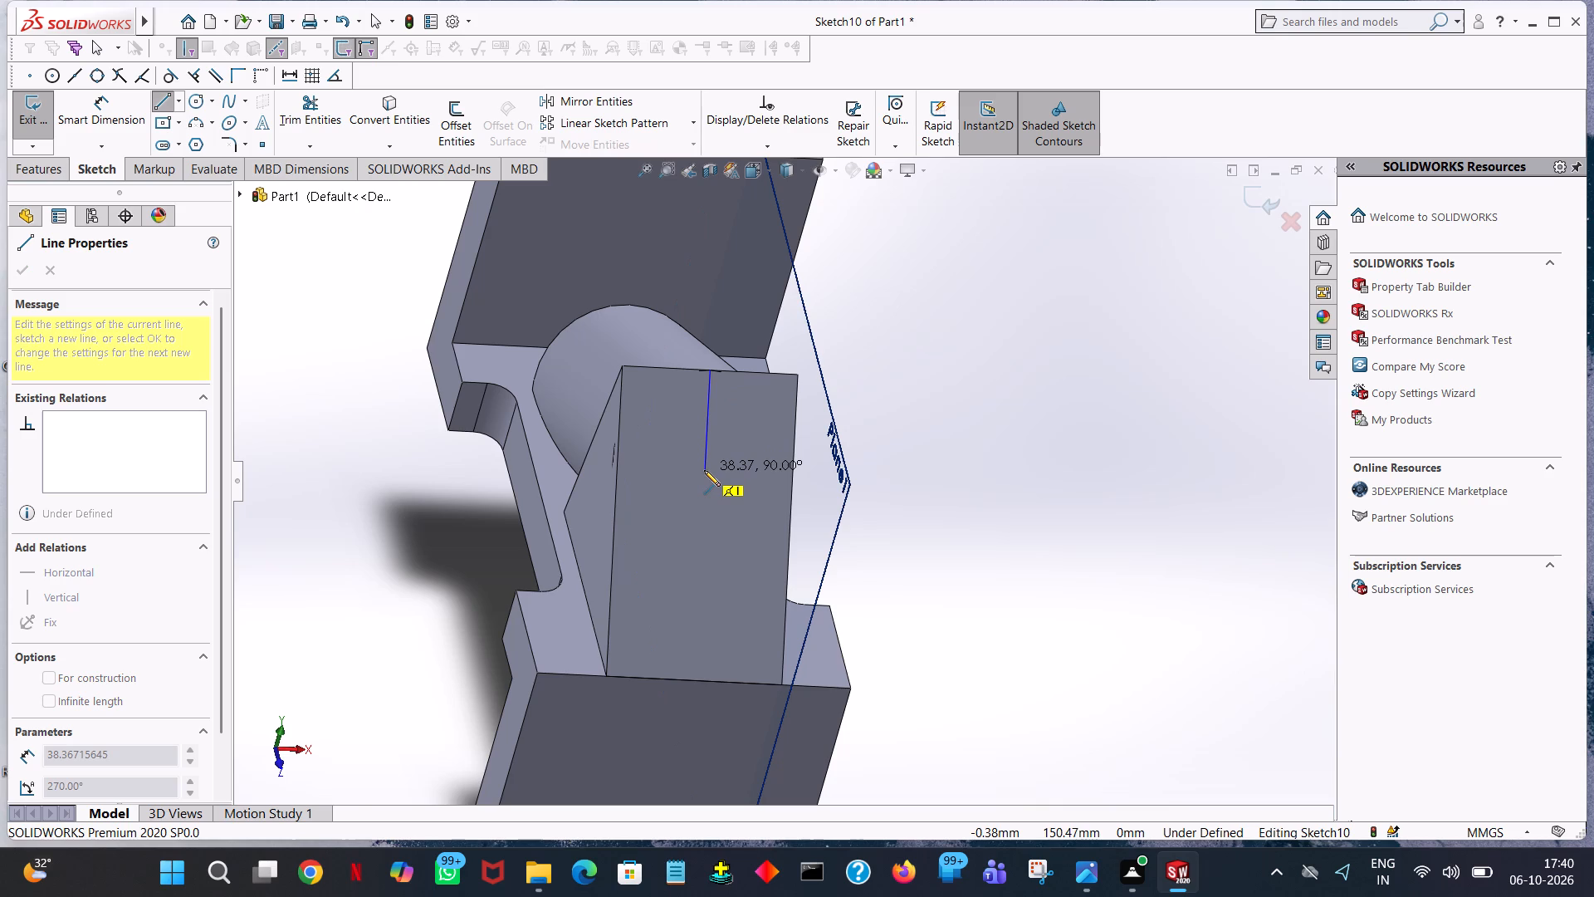
left_click(704, 470)
type("35")
key("Return")
right_click(704, 470)
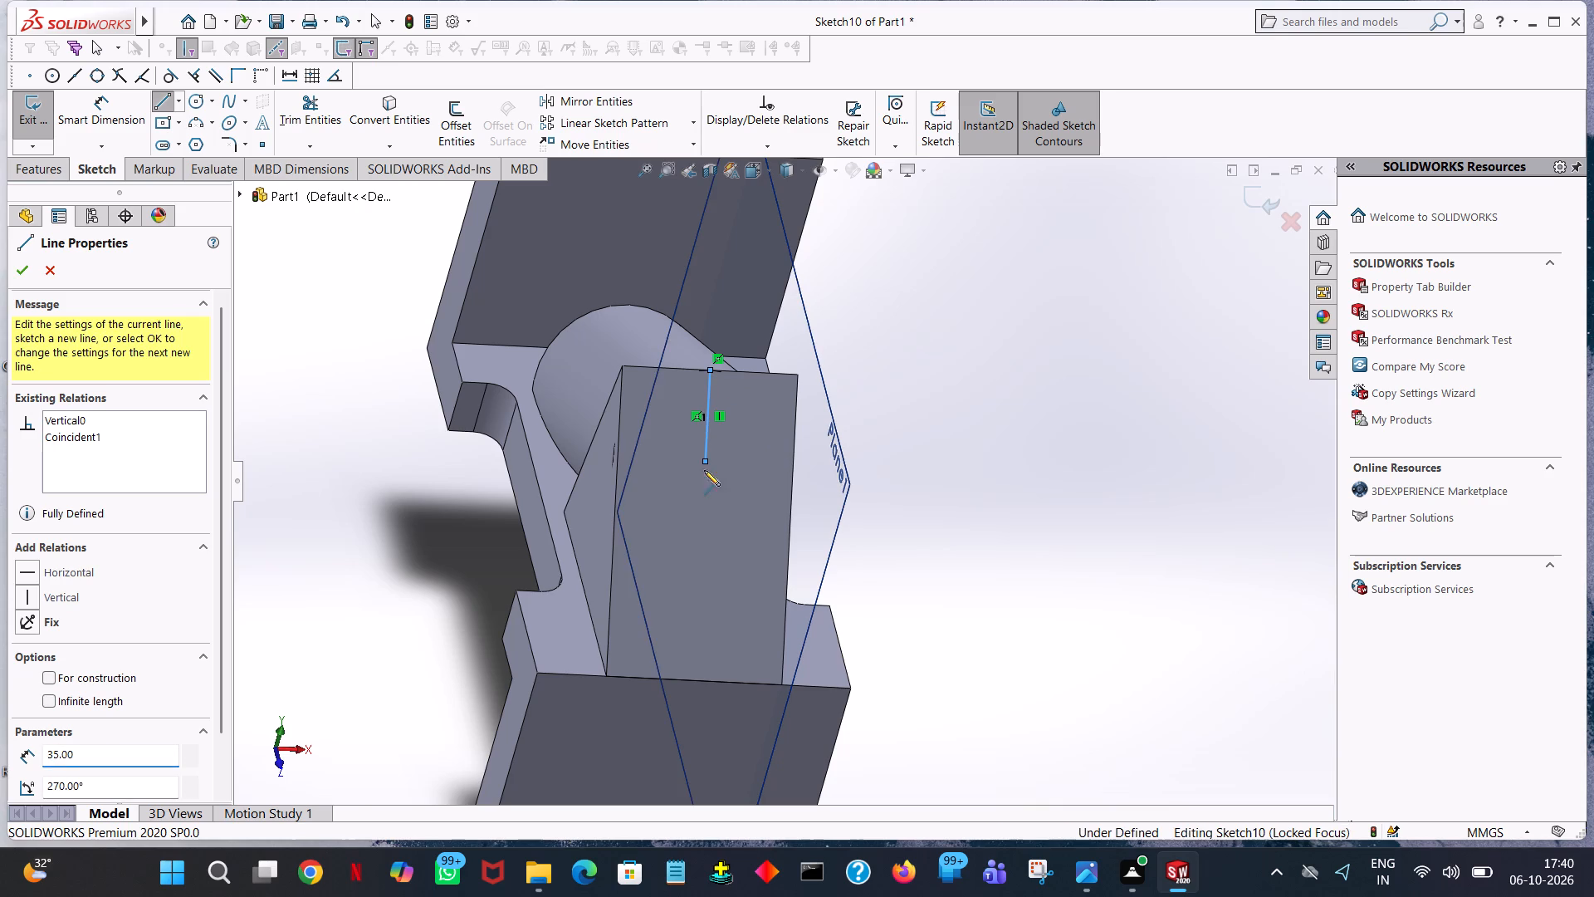
left_click(726, 483)
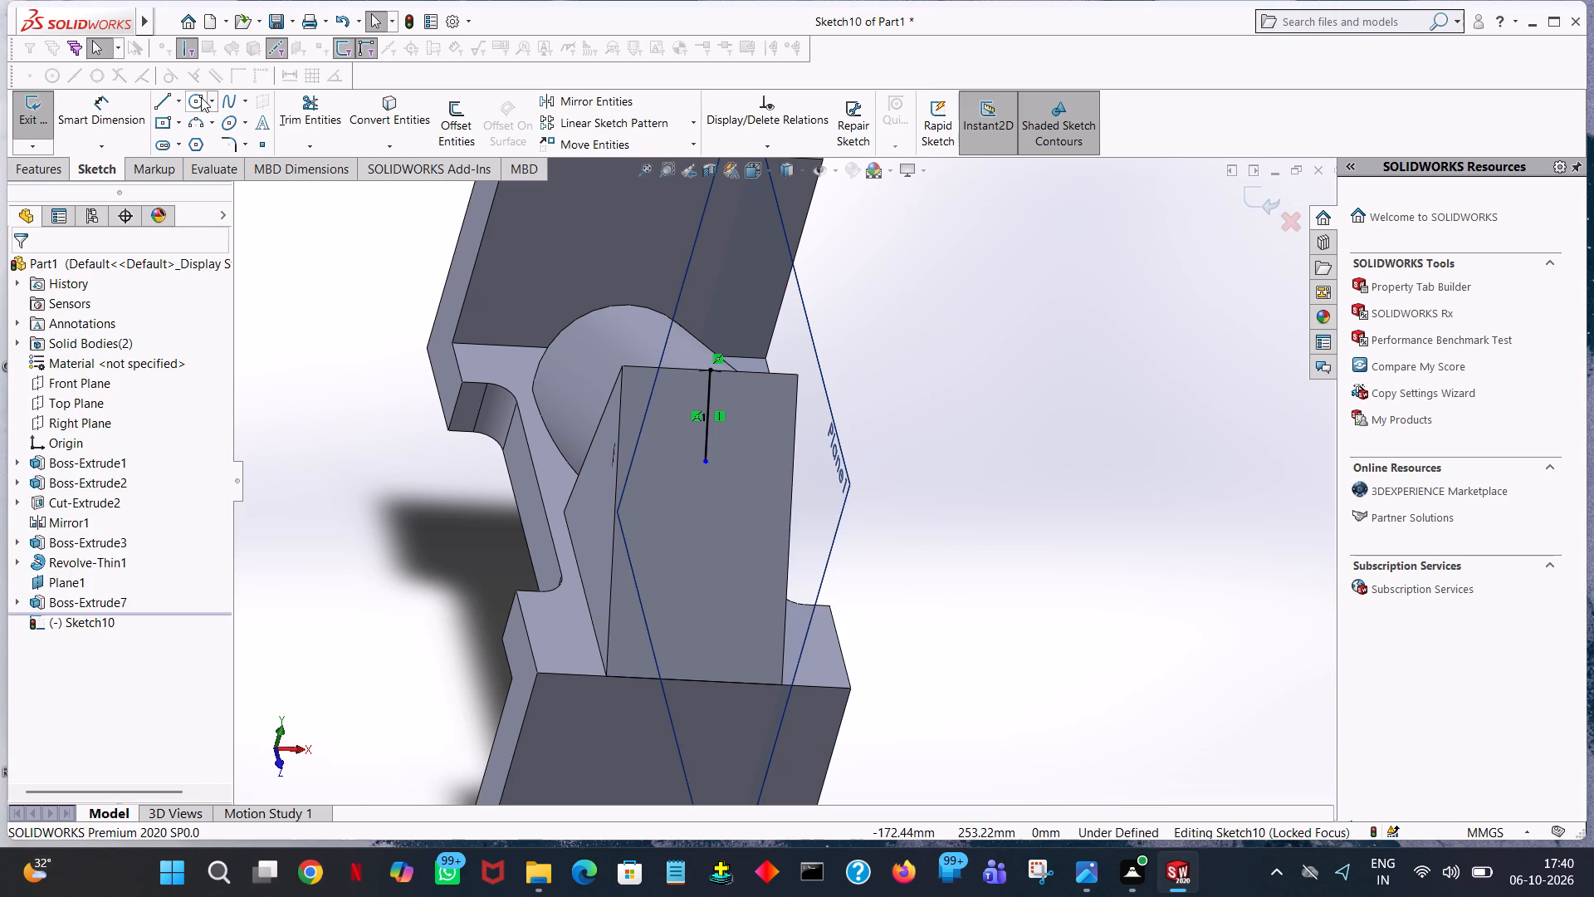
Sketch a 35 mm radius circle on the sloped face, centred on the lower end of the vertical line.
left_click(201, 97)
left_click(709, 464)
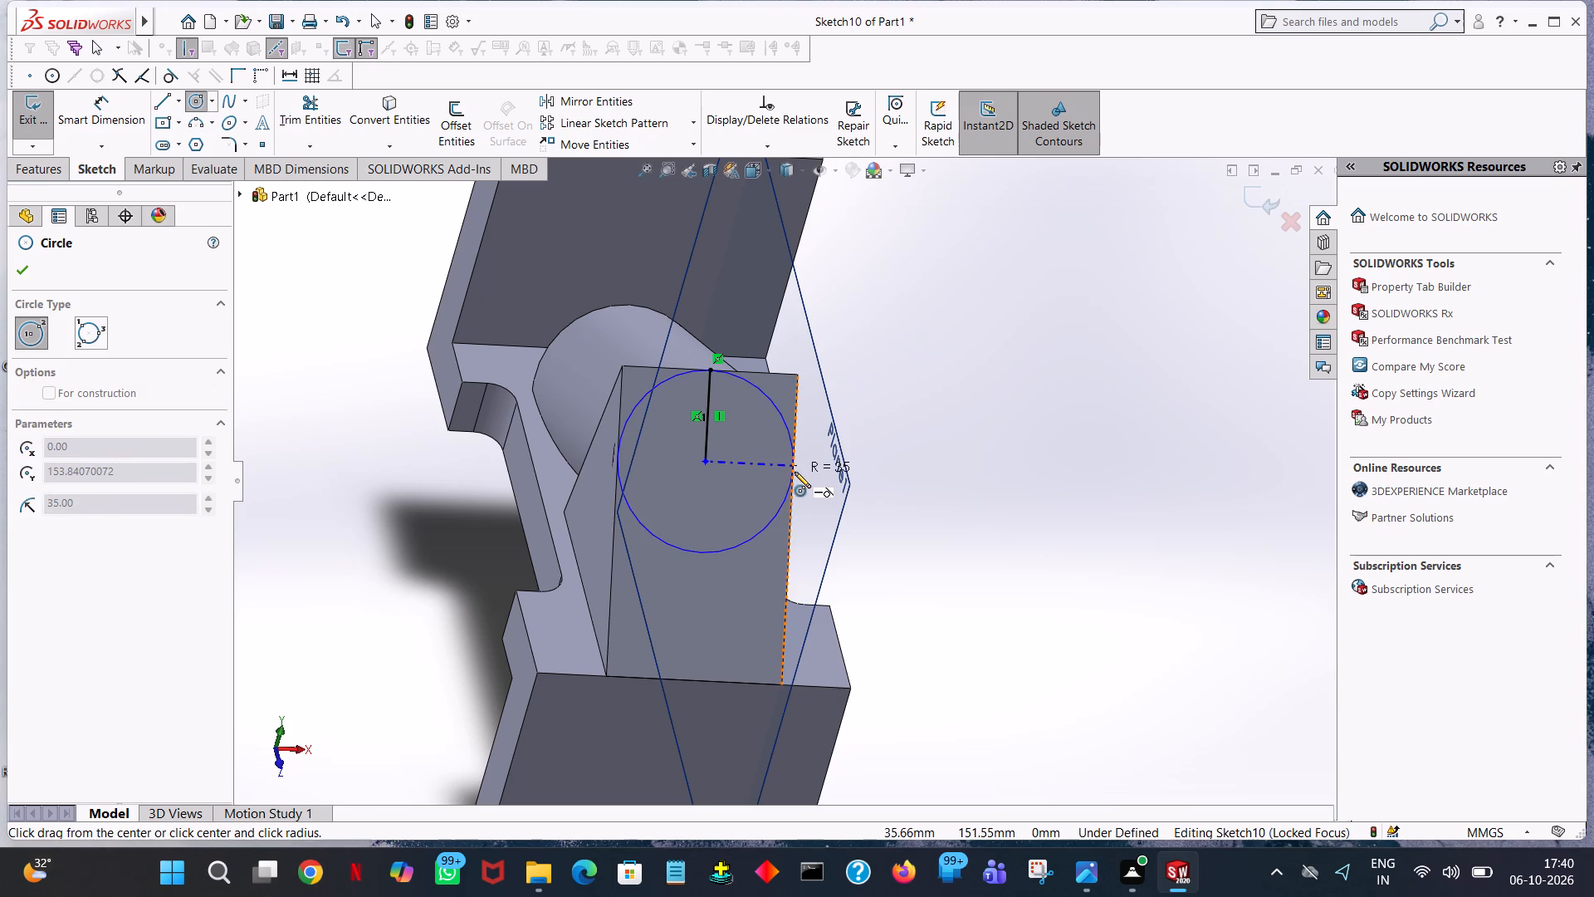
left_click(795, 472)
right_click(795, 472)
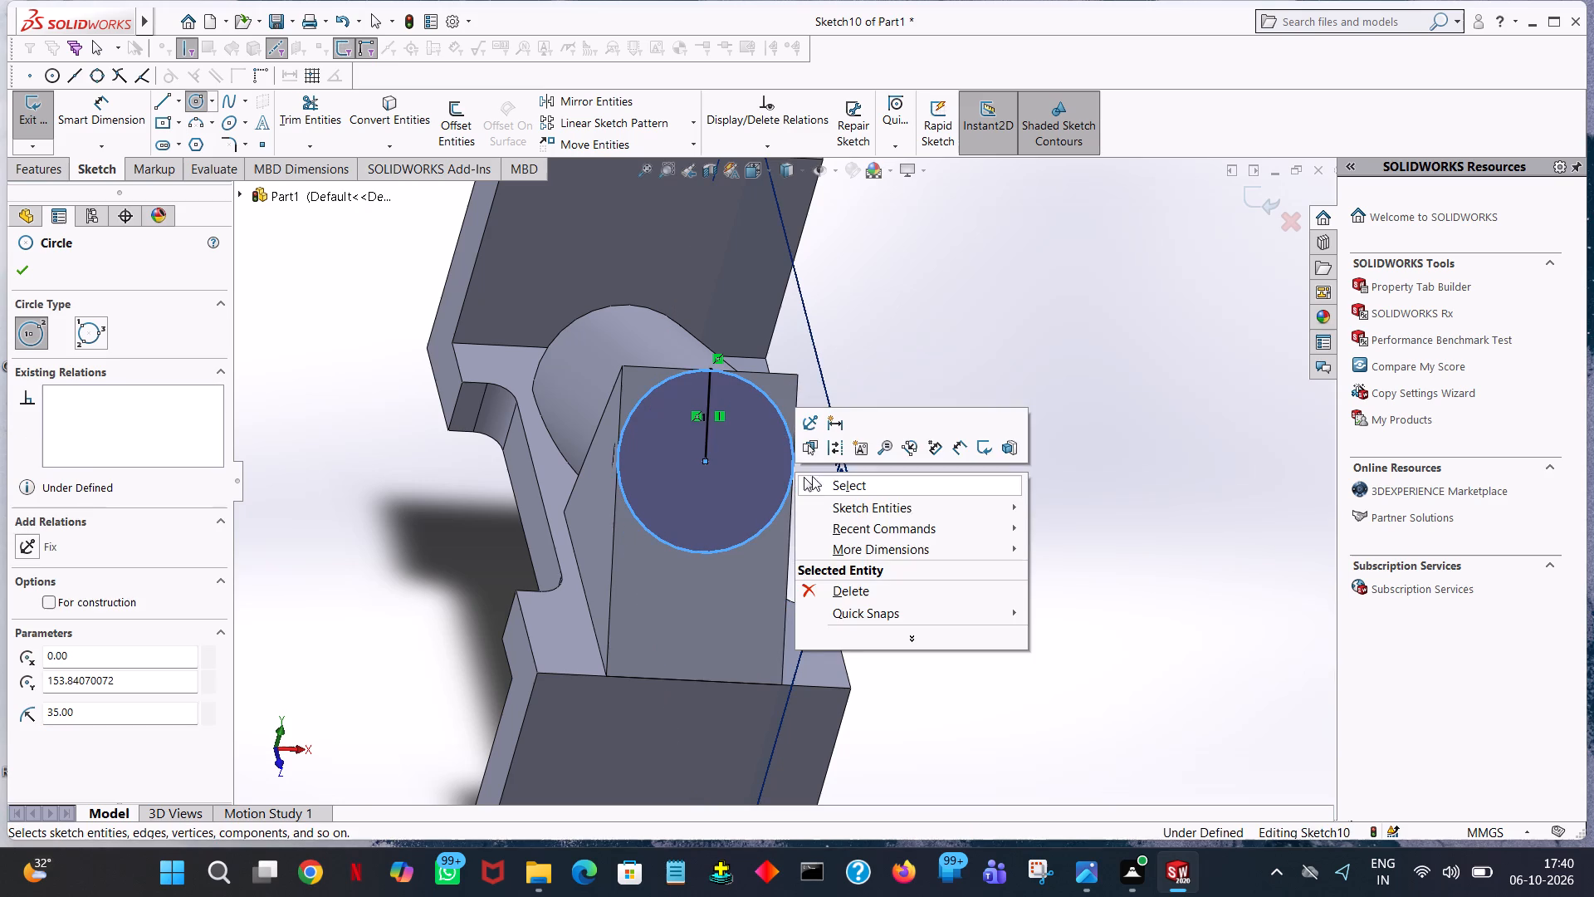
left_click(819, 478)
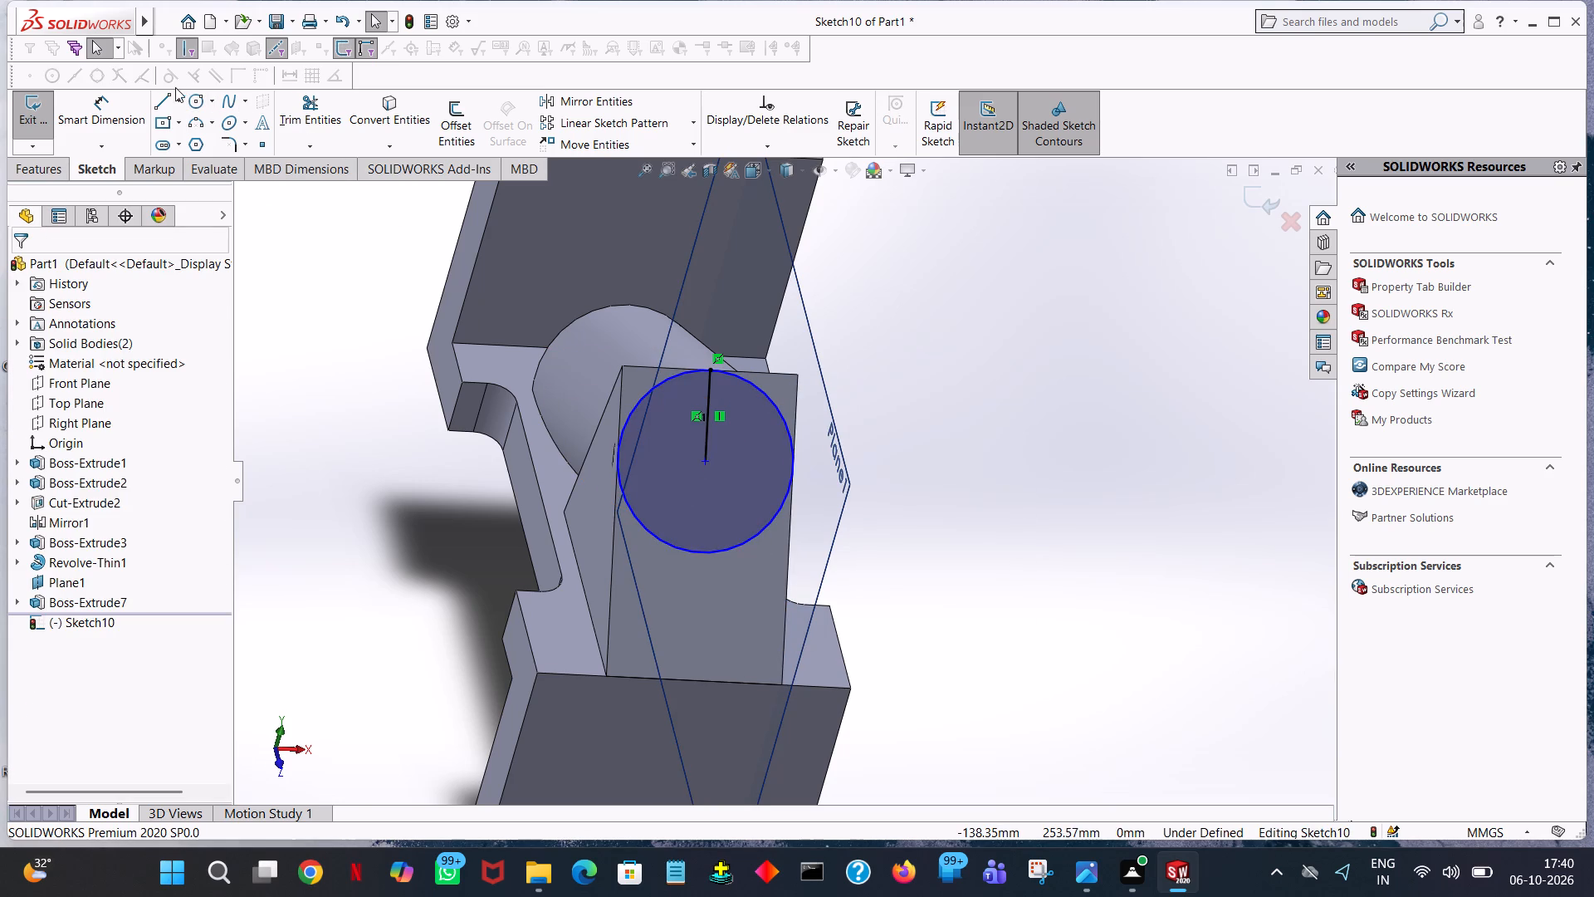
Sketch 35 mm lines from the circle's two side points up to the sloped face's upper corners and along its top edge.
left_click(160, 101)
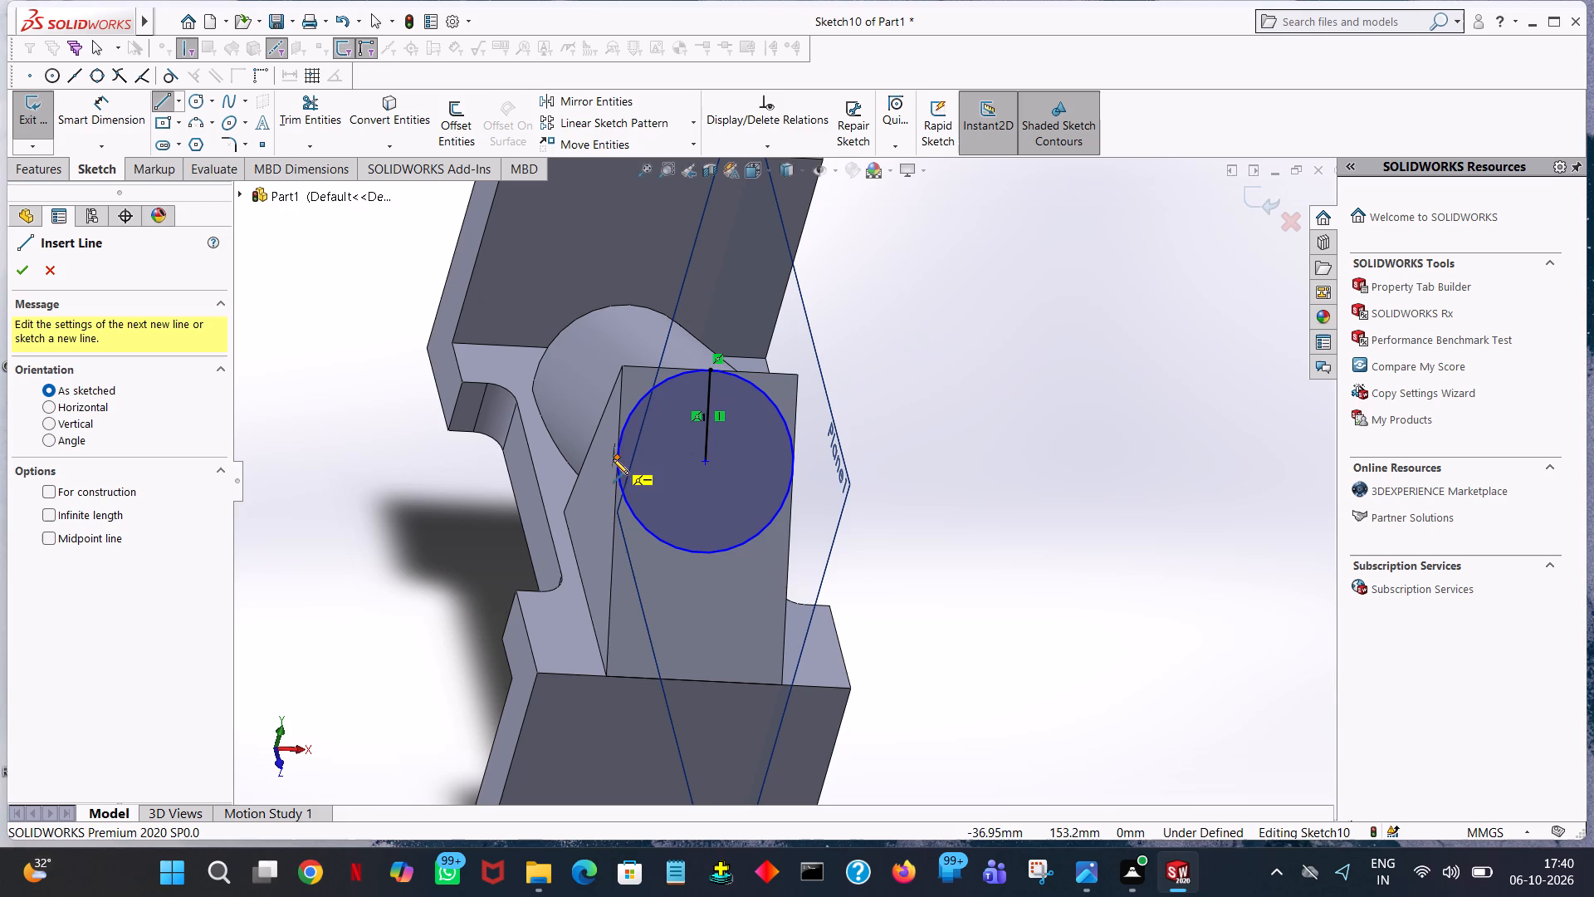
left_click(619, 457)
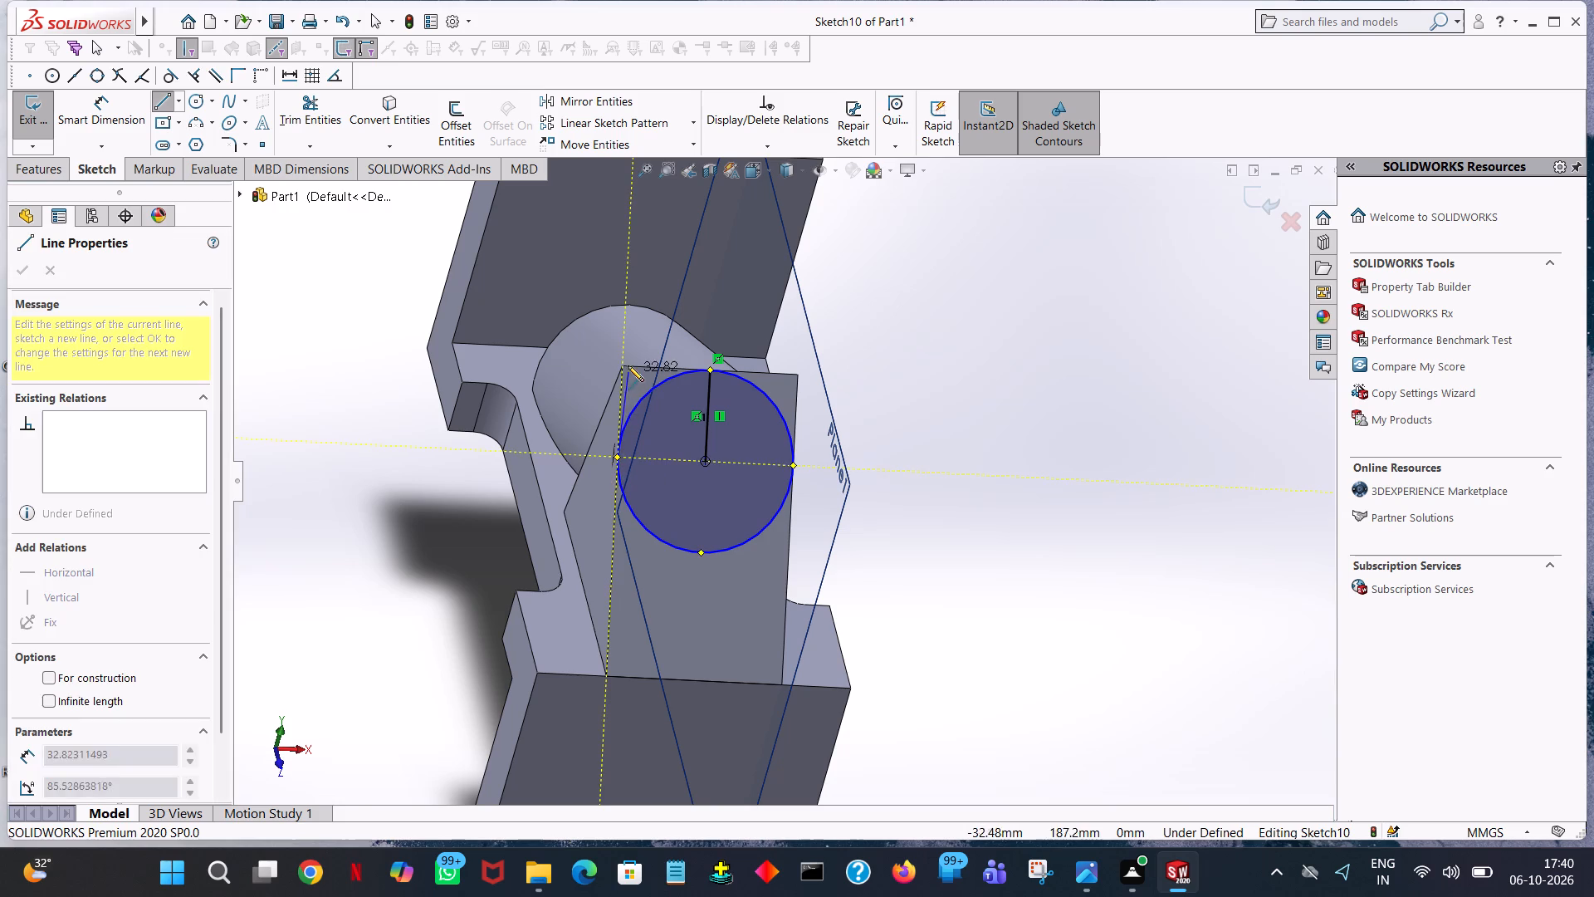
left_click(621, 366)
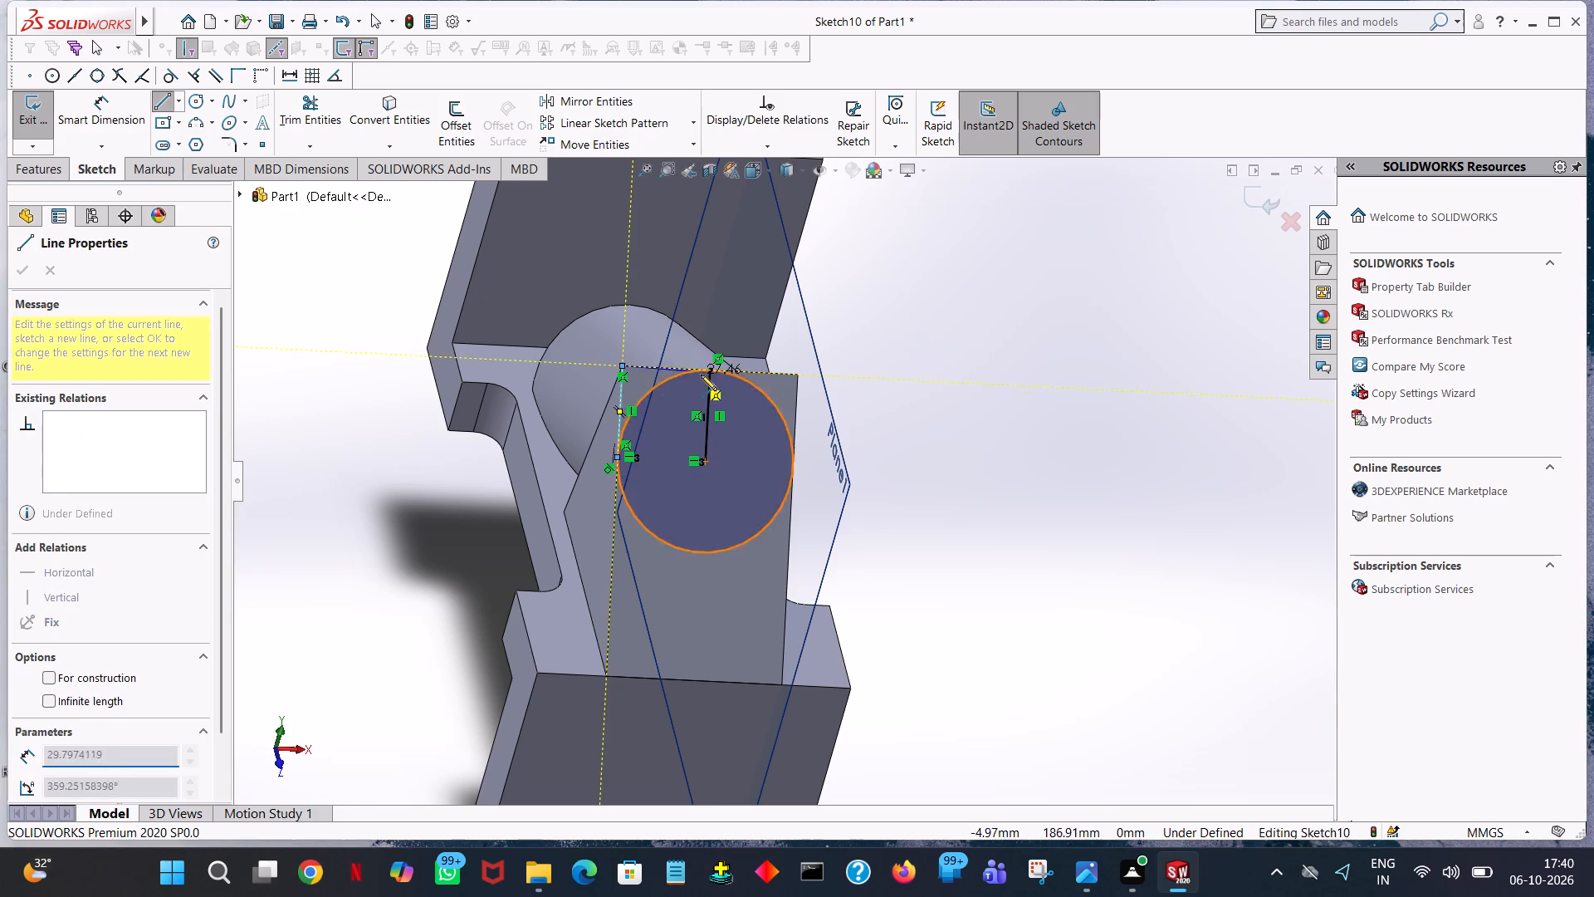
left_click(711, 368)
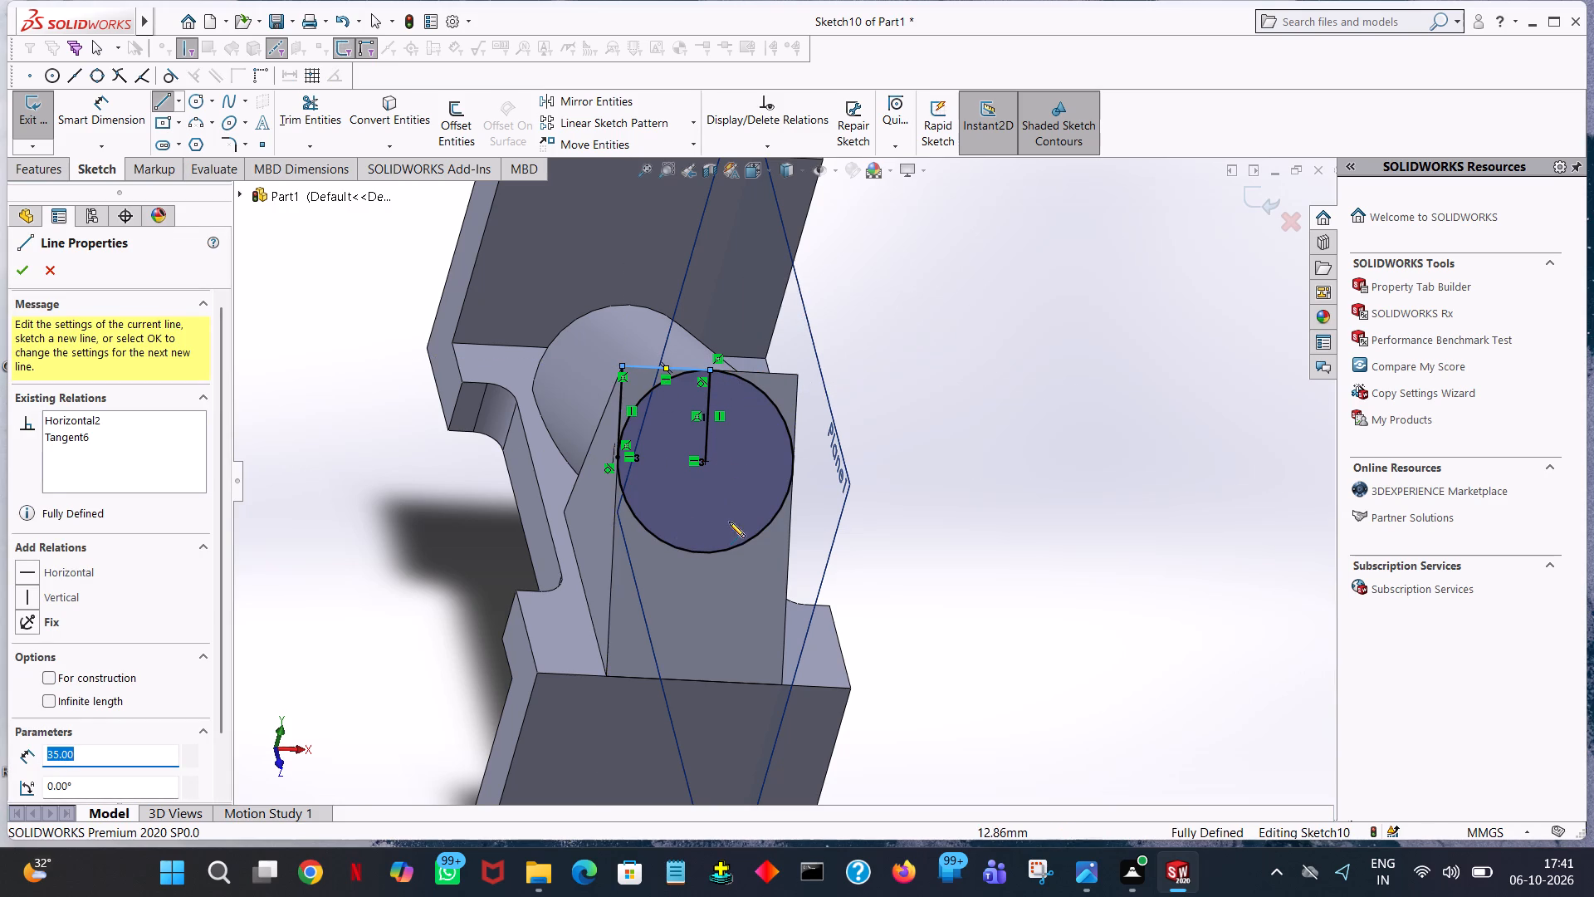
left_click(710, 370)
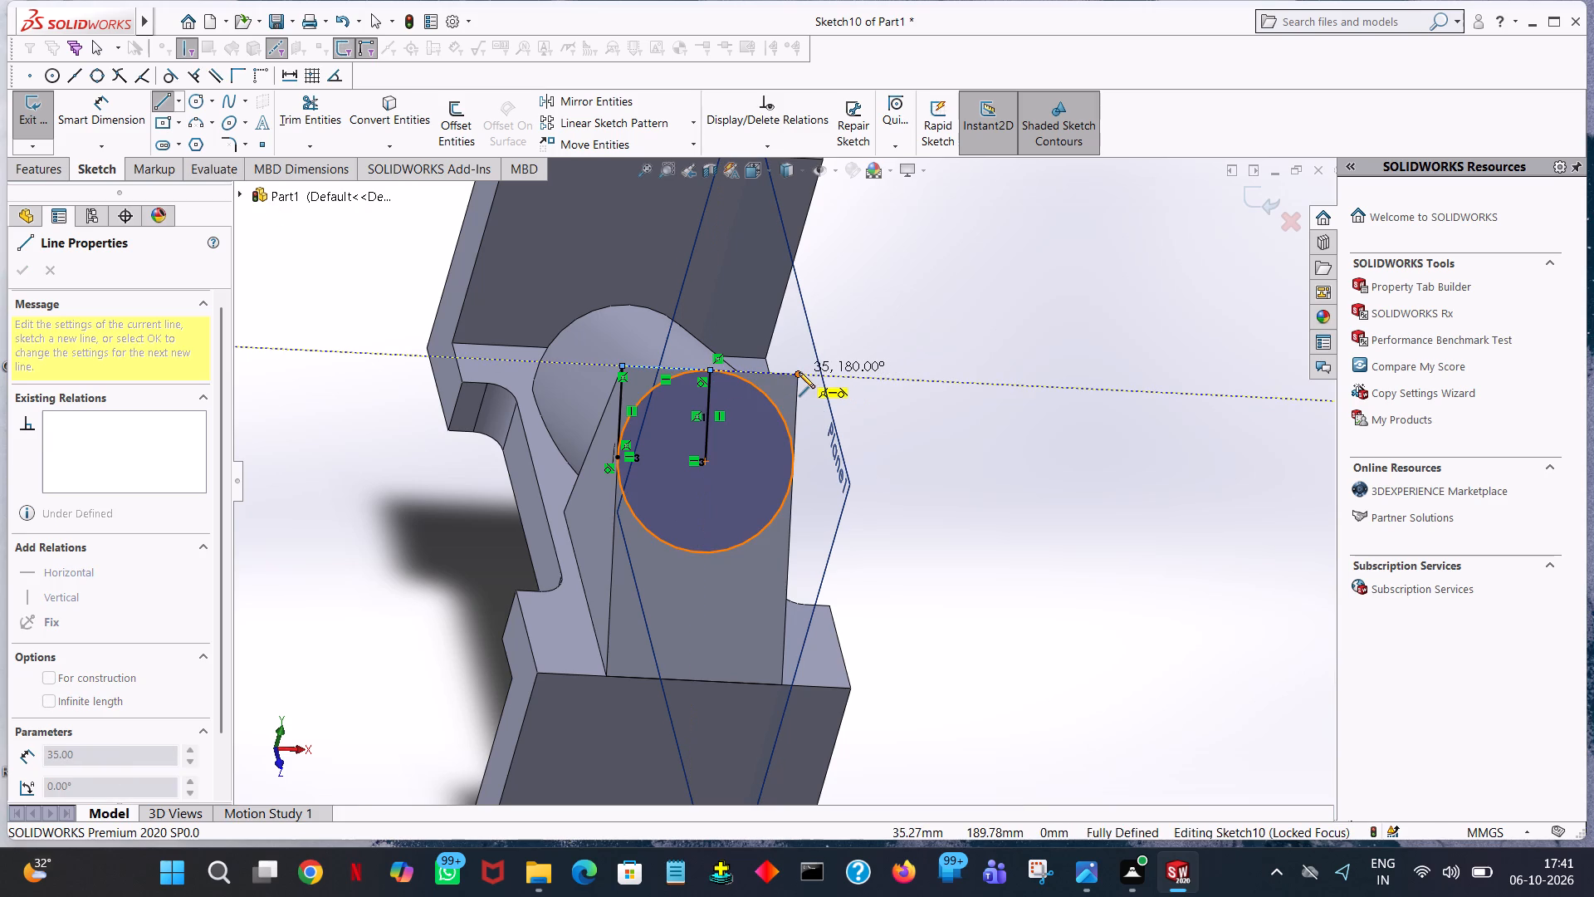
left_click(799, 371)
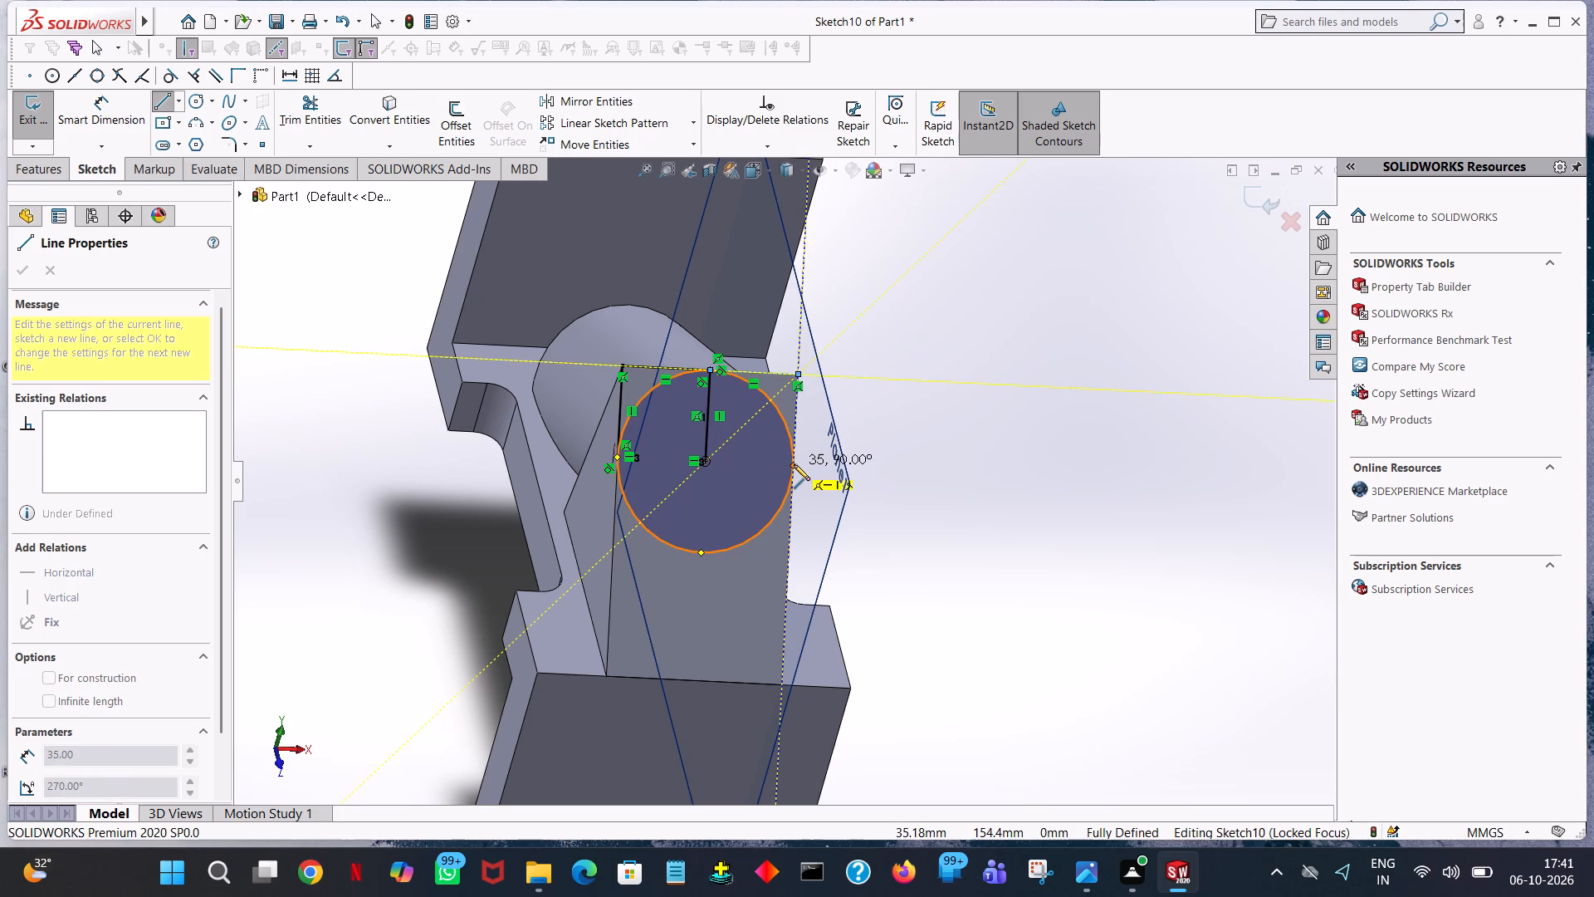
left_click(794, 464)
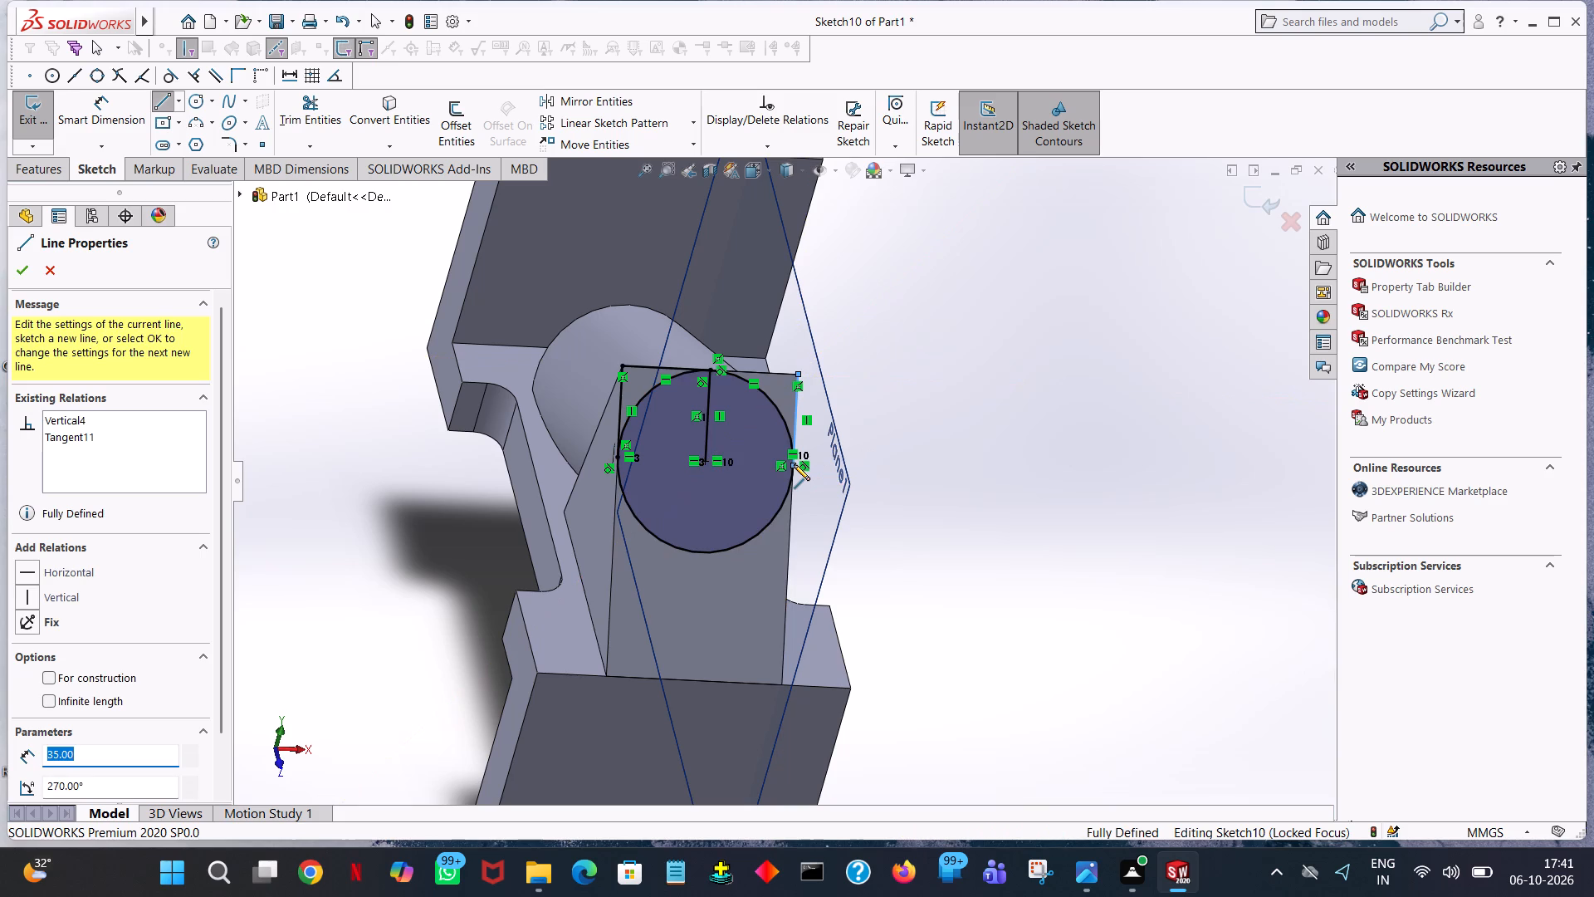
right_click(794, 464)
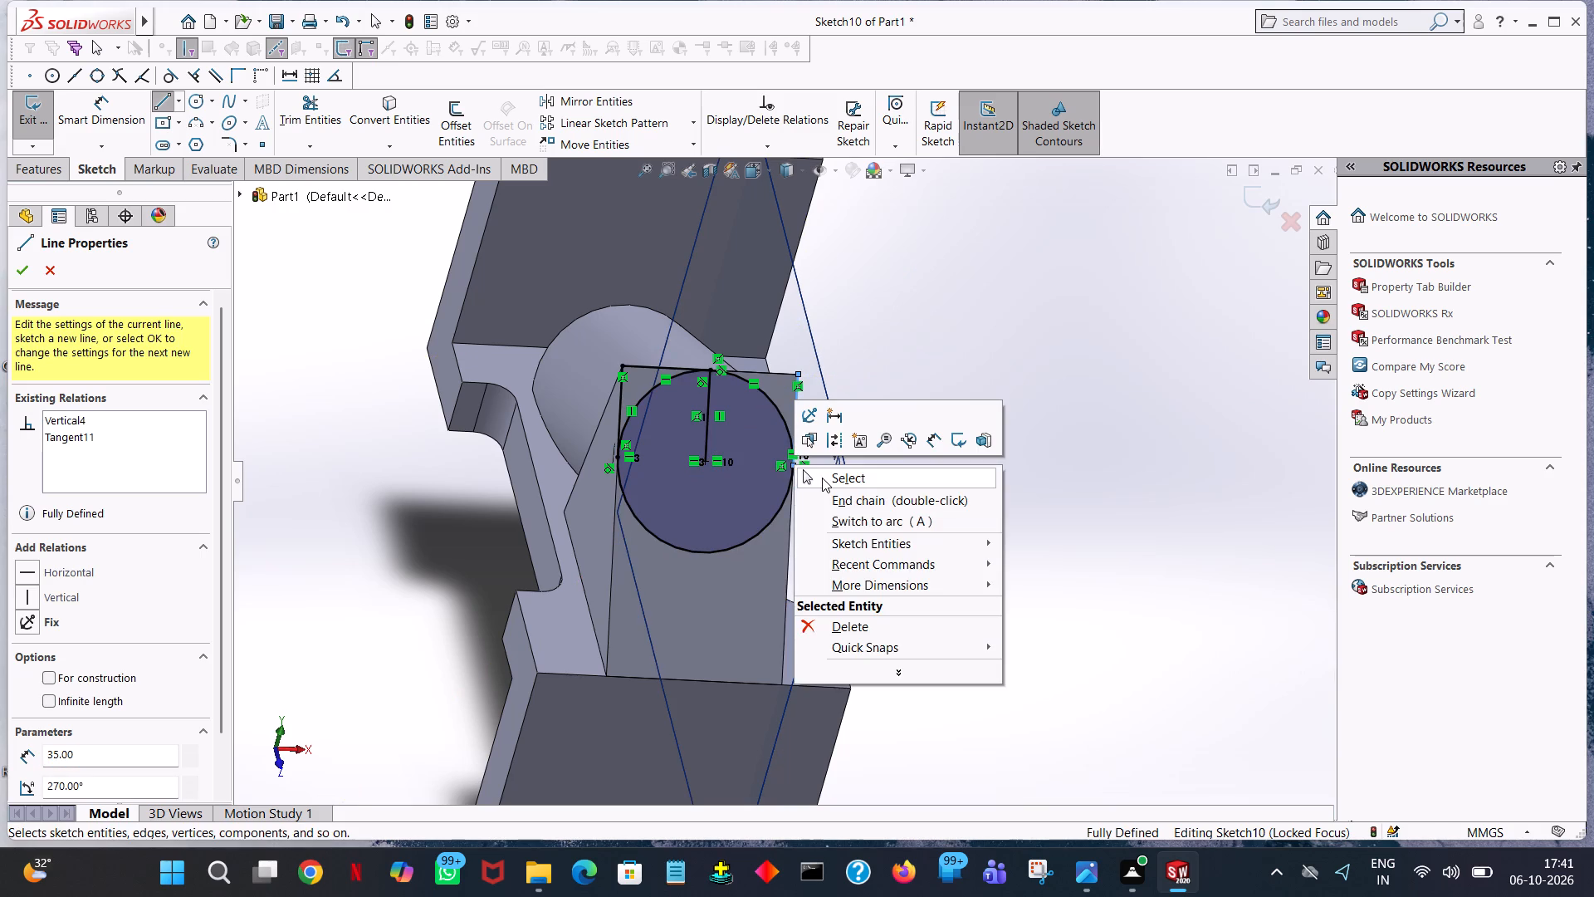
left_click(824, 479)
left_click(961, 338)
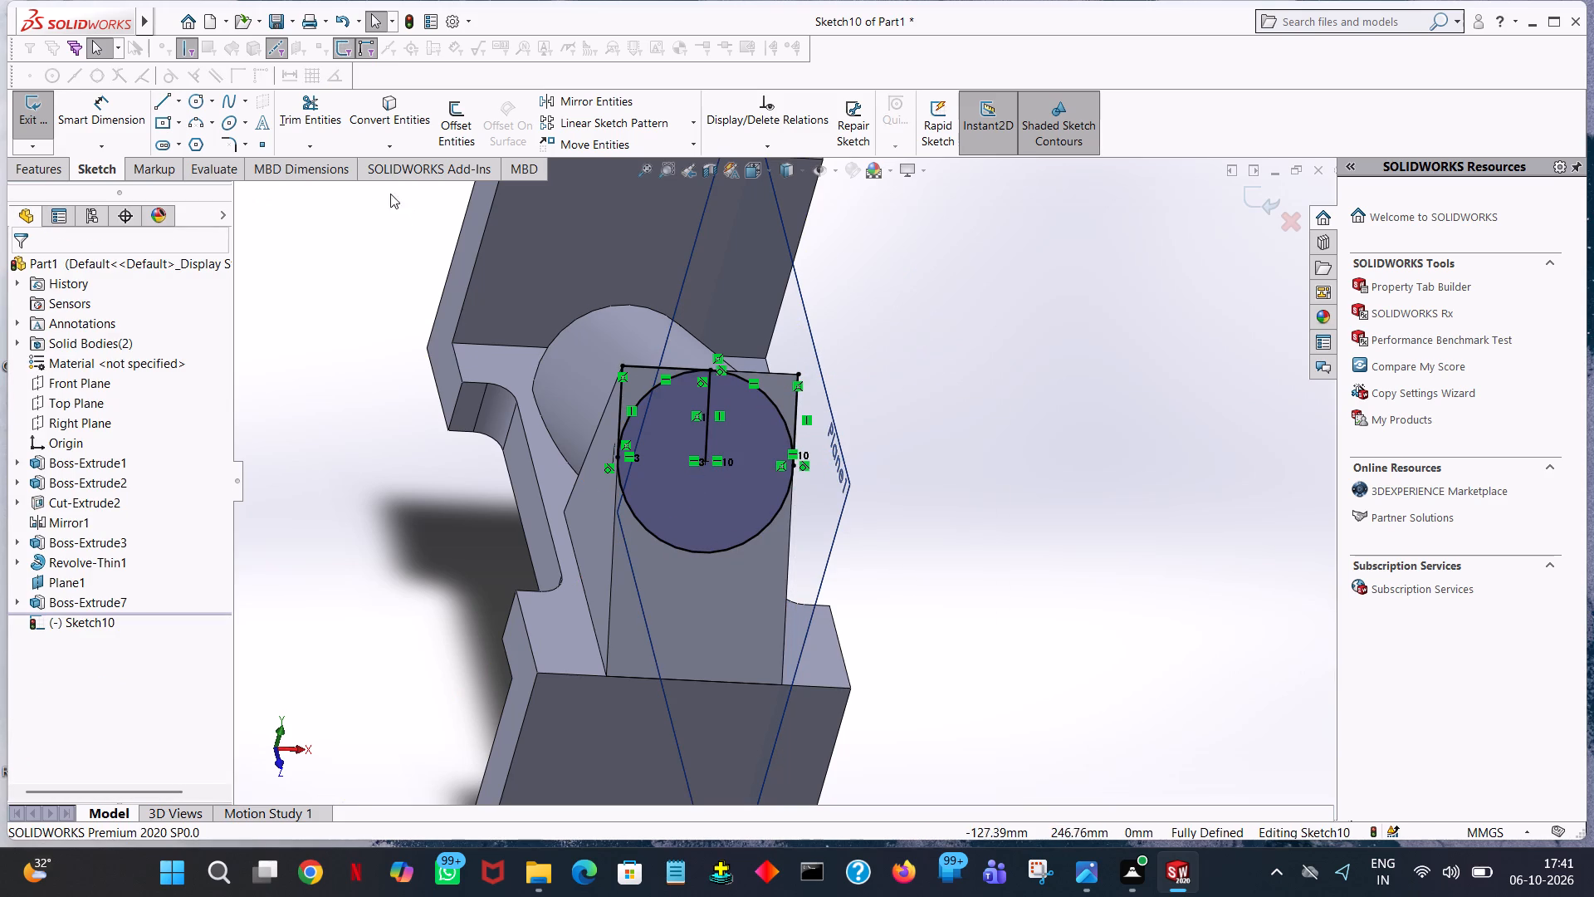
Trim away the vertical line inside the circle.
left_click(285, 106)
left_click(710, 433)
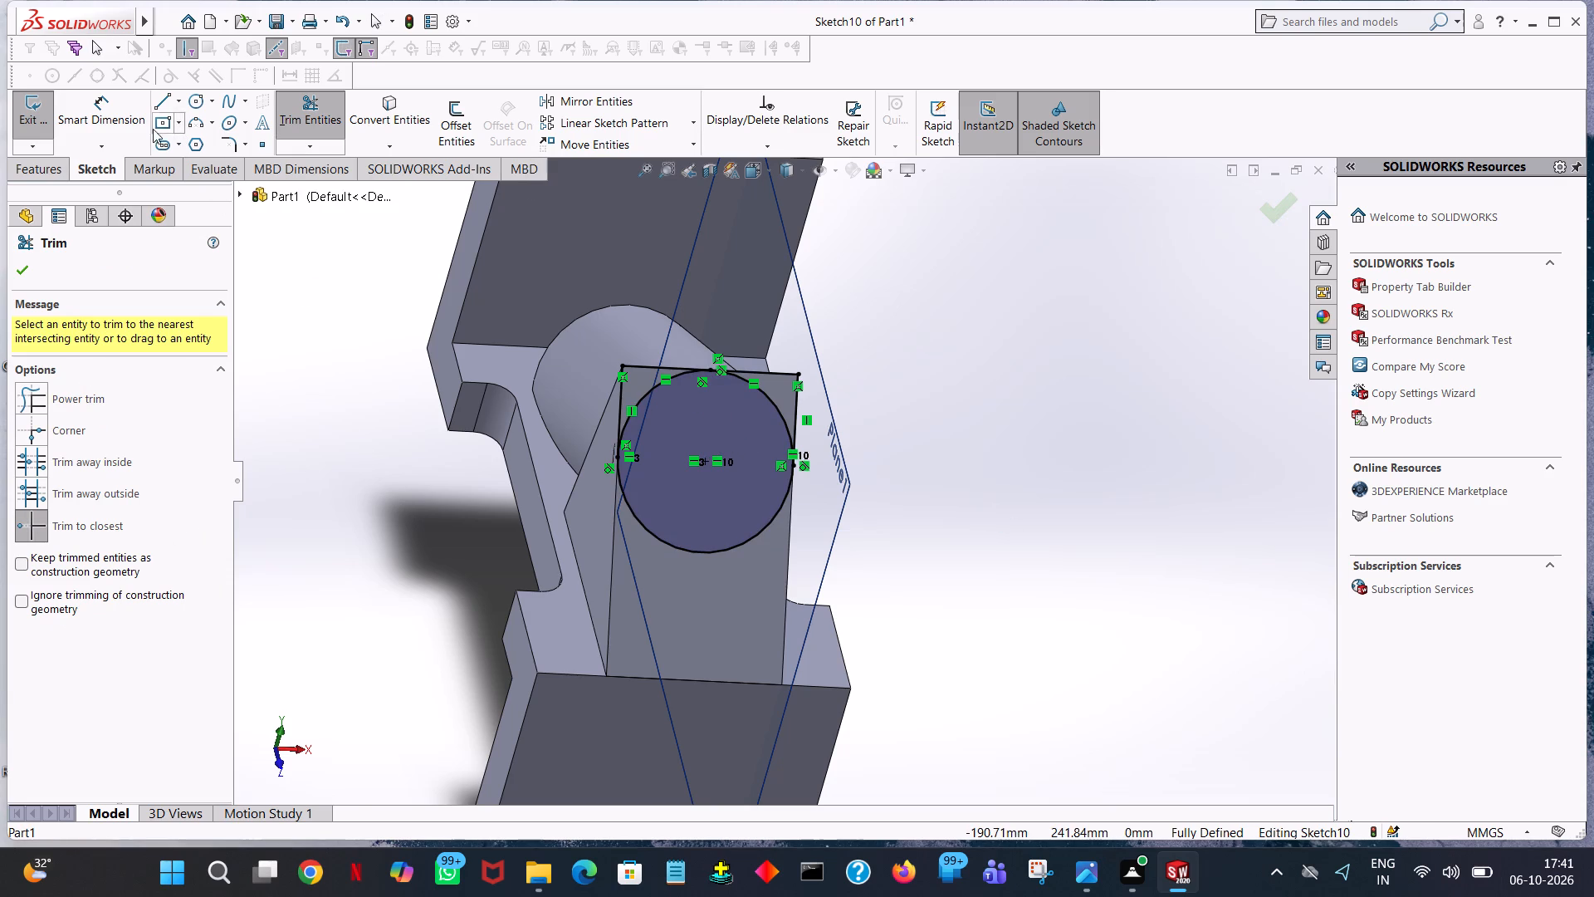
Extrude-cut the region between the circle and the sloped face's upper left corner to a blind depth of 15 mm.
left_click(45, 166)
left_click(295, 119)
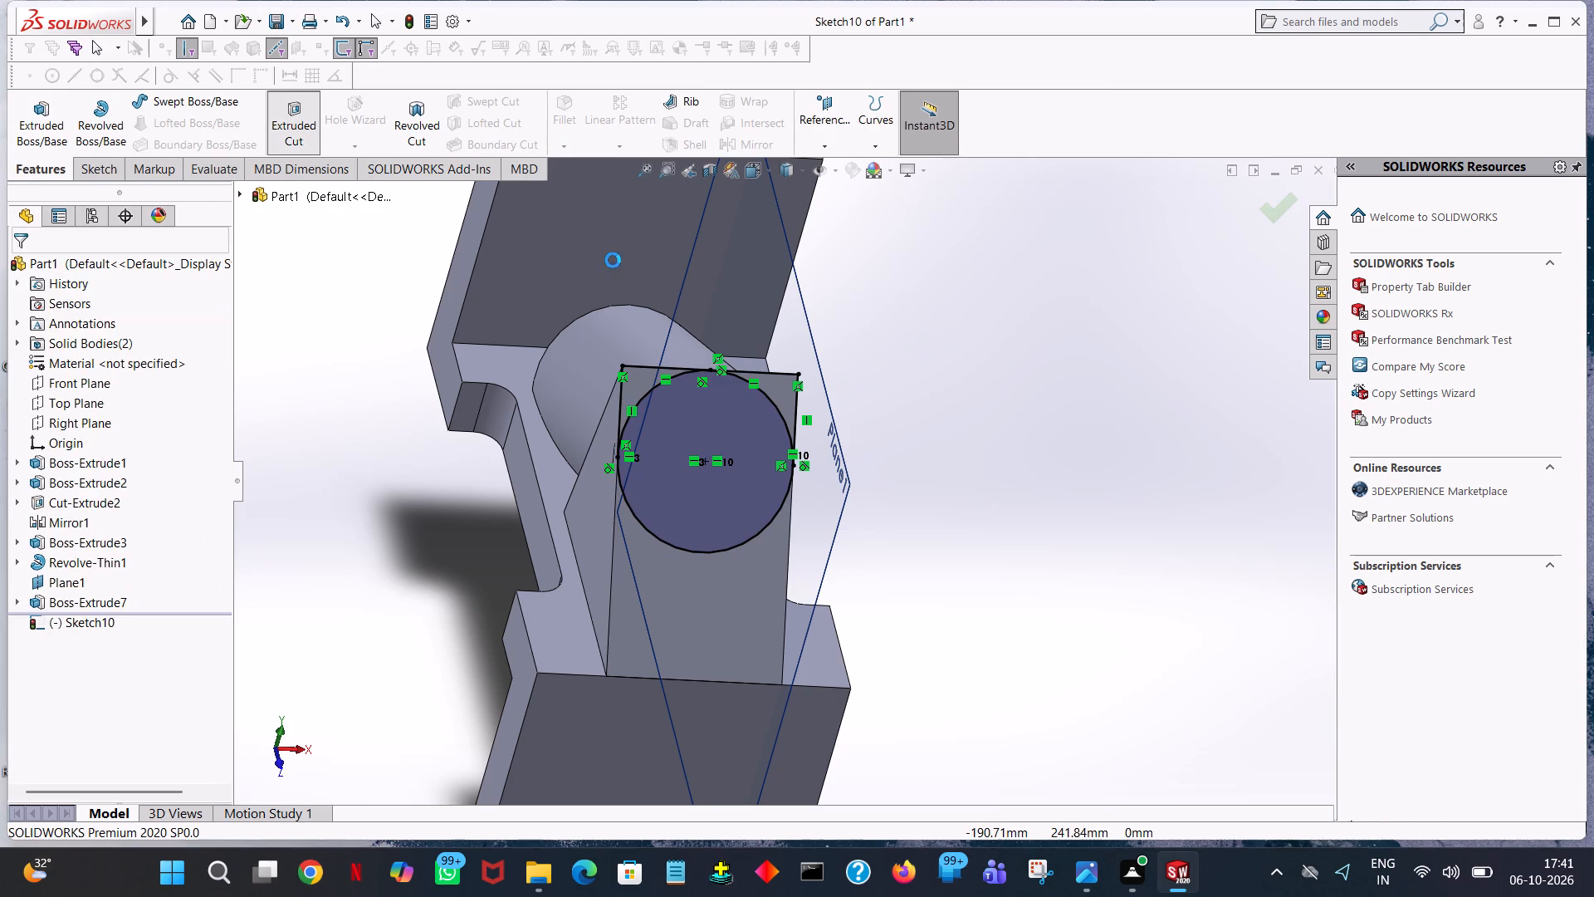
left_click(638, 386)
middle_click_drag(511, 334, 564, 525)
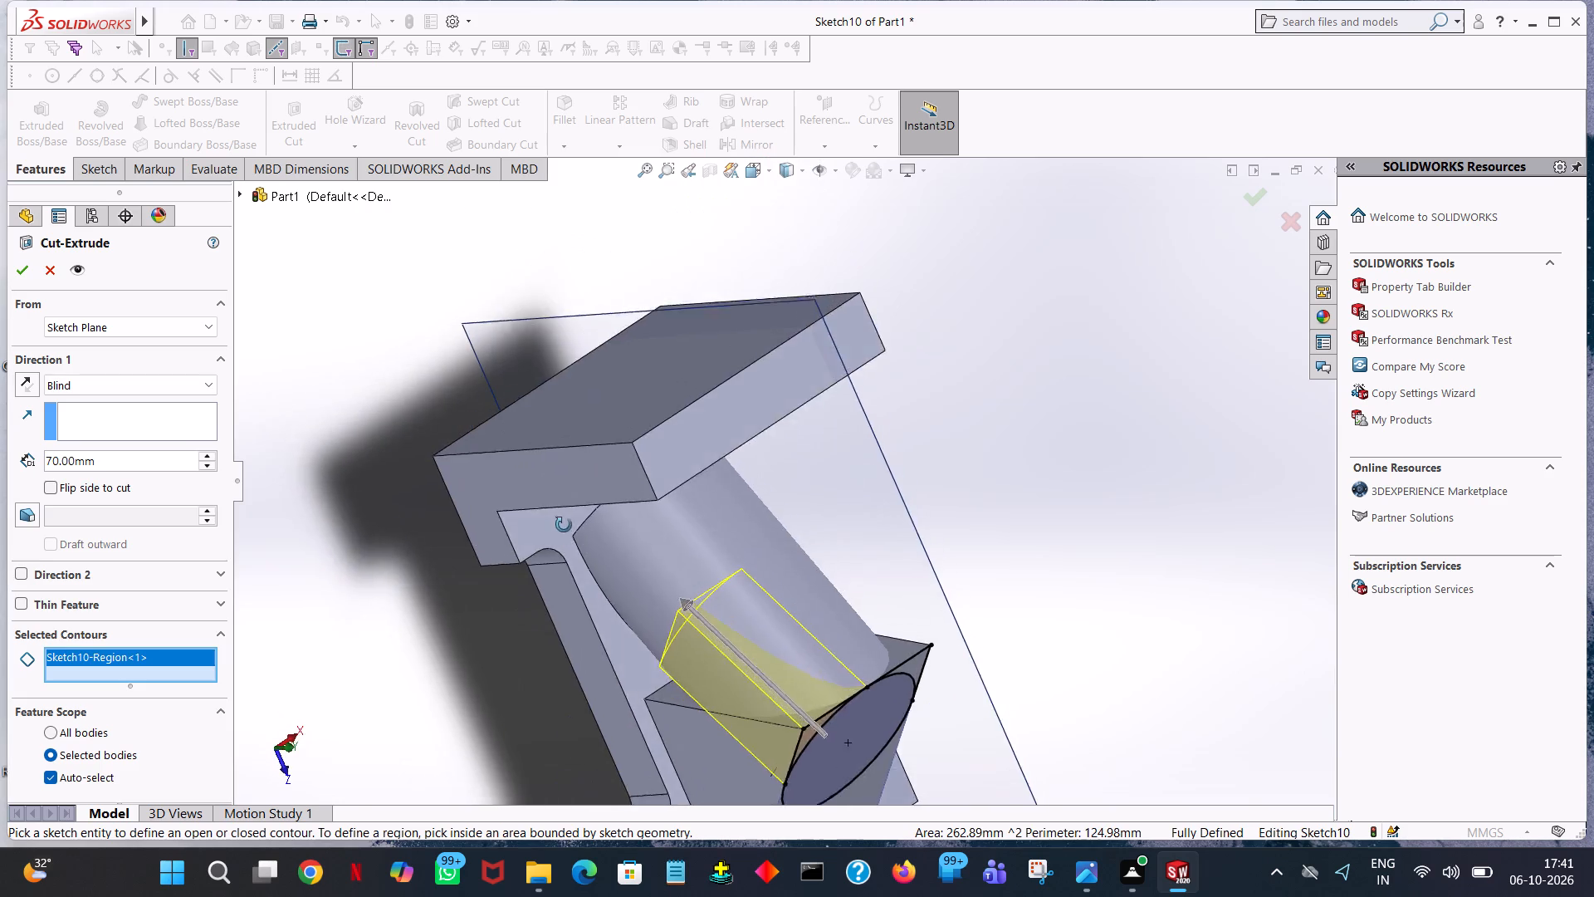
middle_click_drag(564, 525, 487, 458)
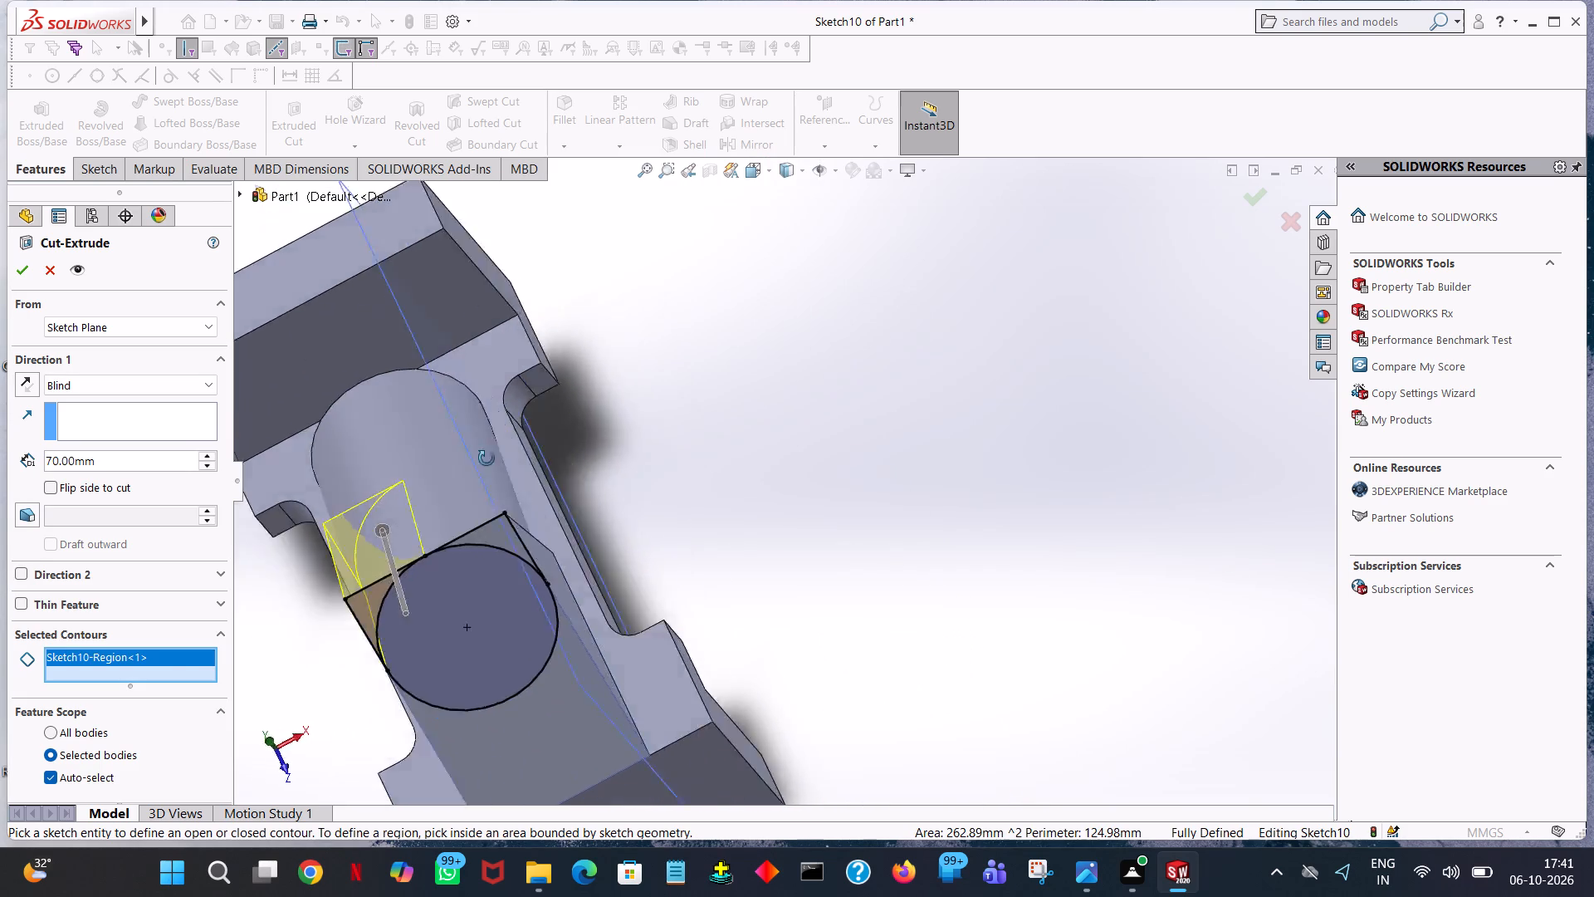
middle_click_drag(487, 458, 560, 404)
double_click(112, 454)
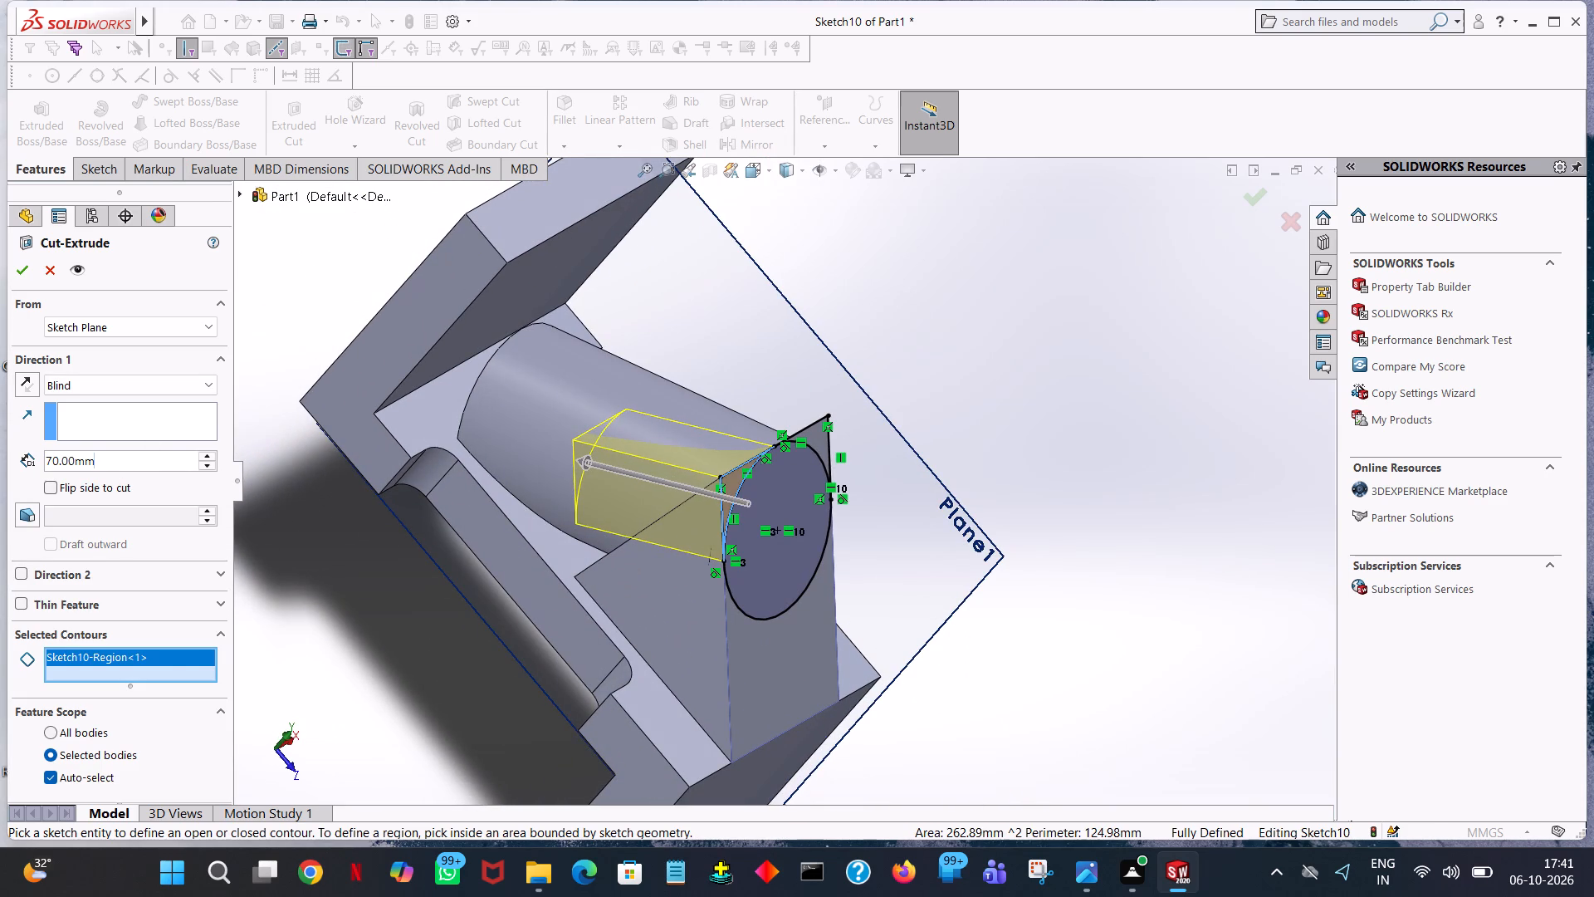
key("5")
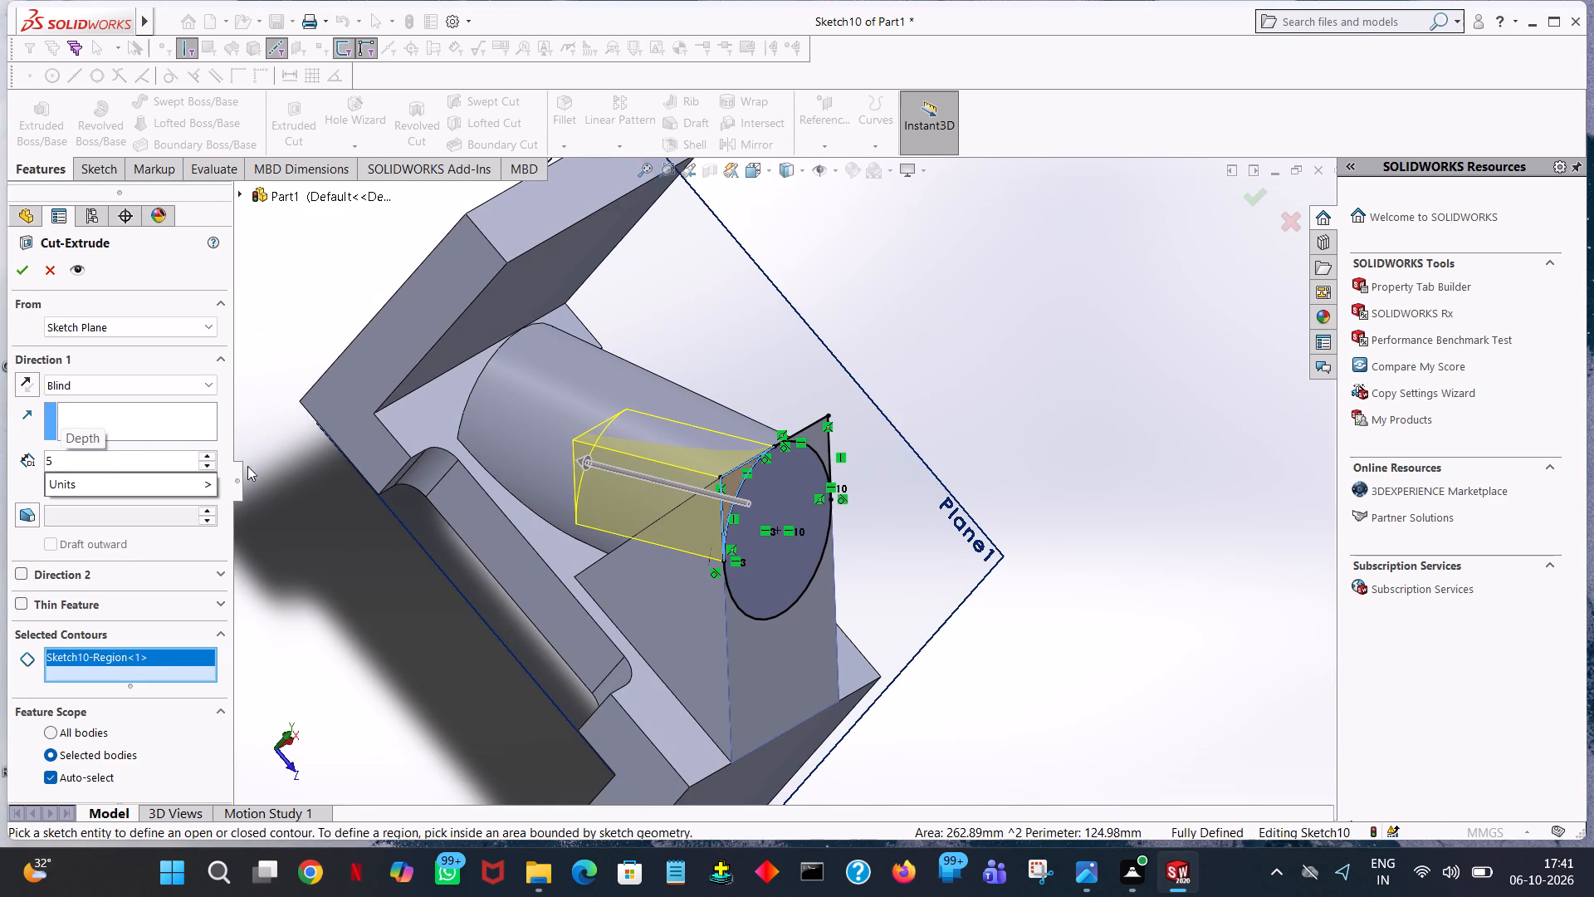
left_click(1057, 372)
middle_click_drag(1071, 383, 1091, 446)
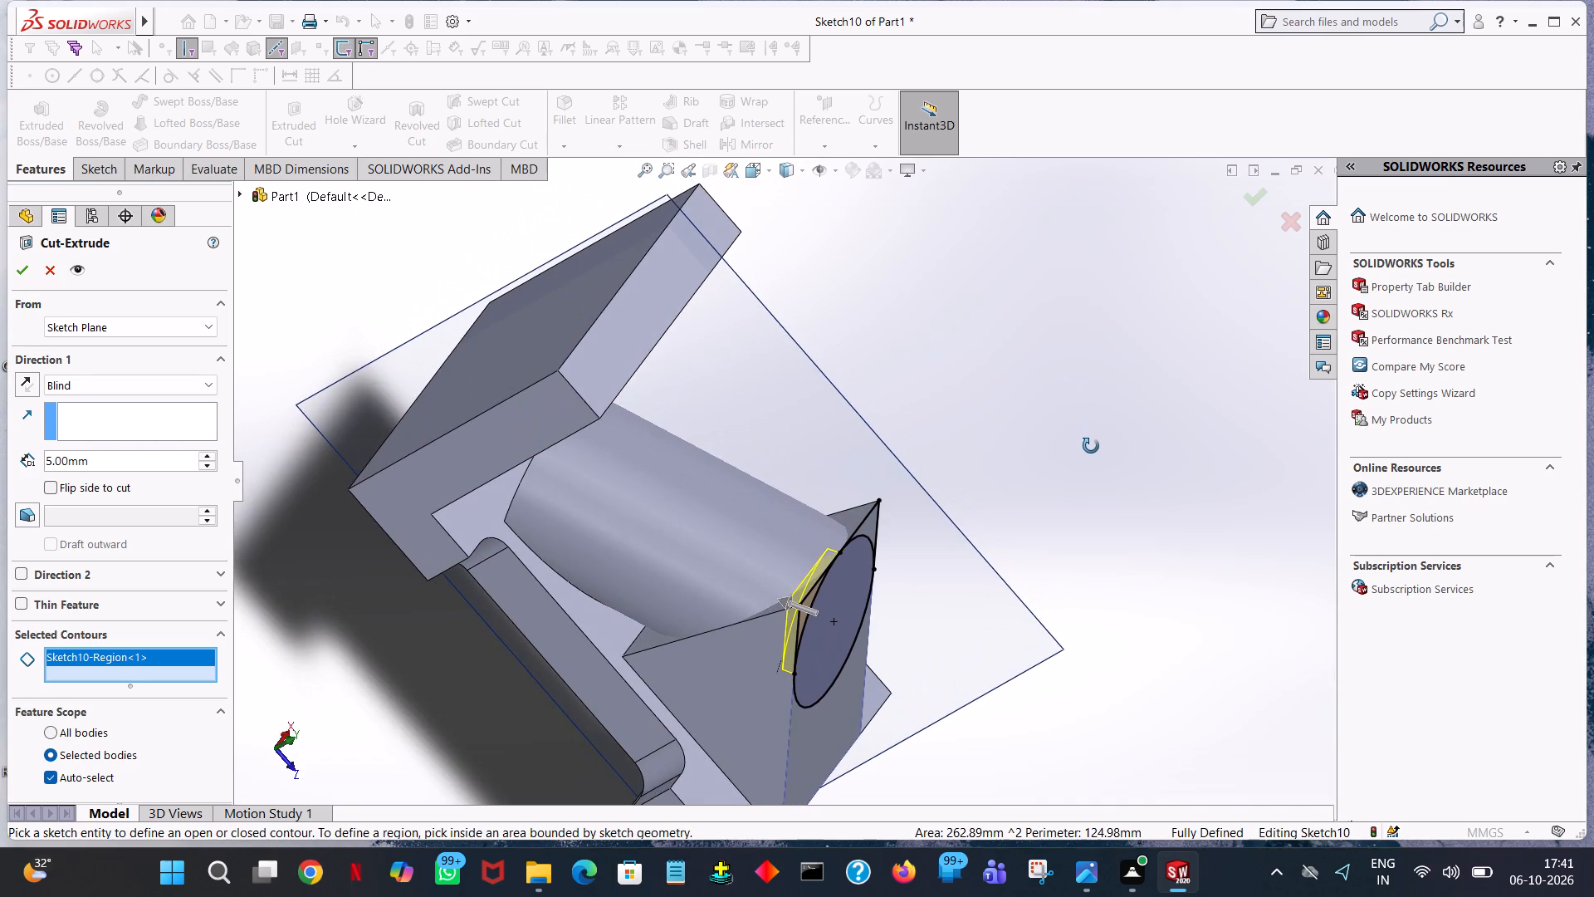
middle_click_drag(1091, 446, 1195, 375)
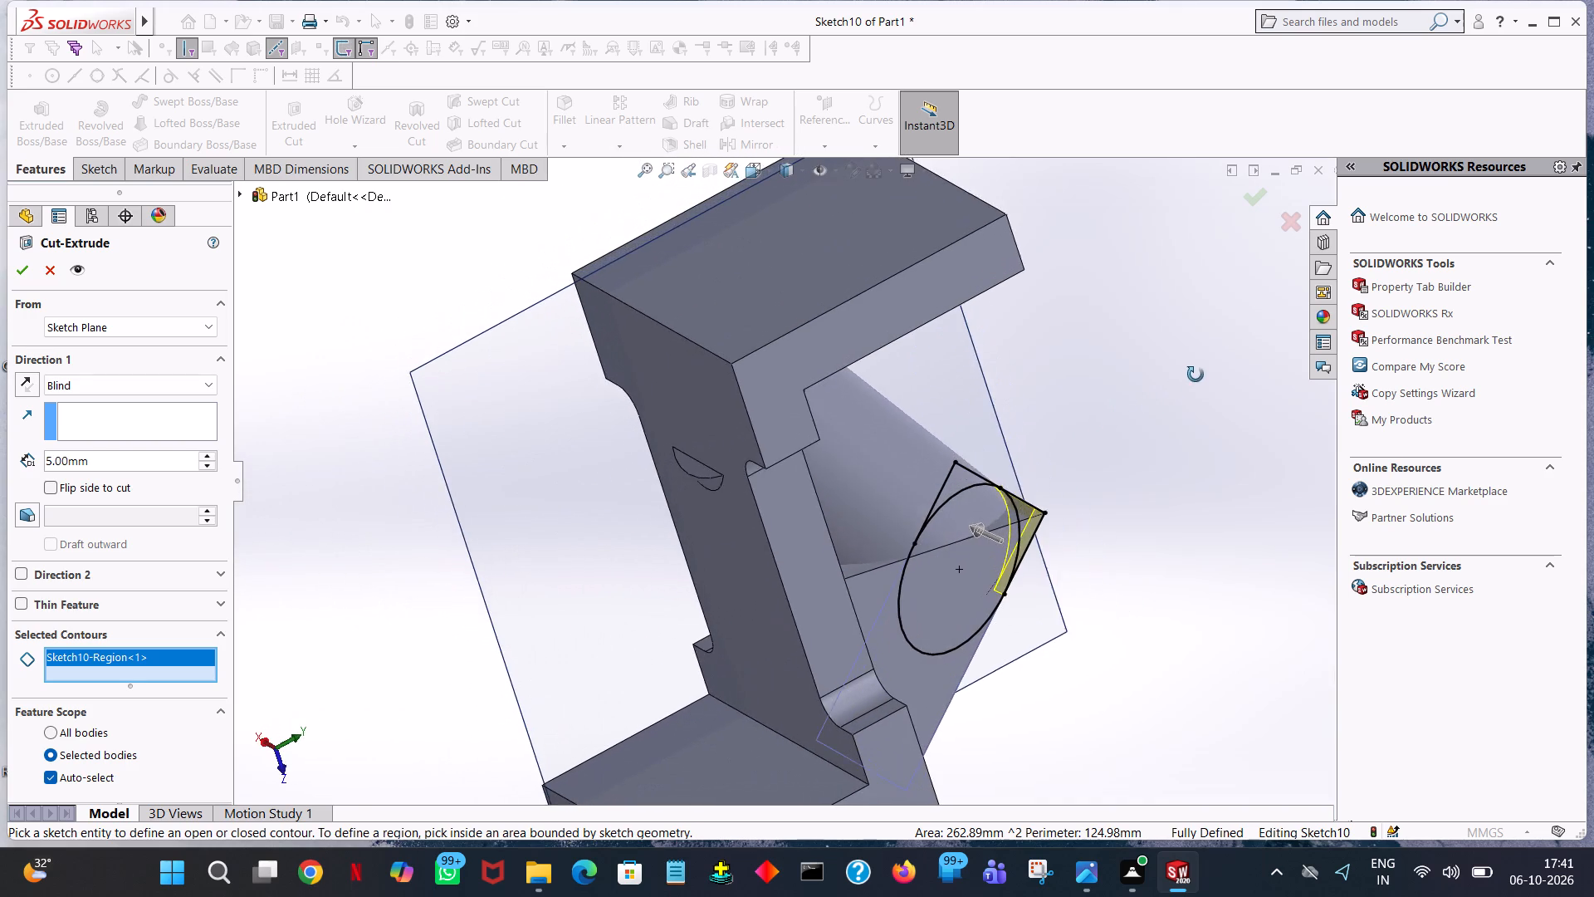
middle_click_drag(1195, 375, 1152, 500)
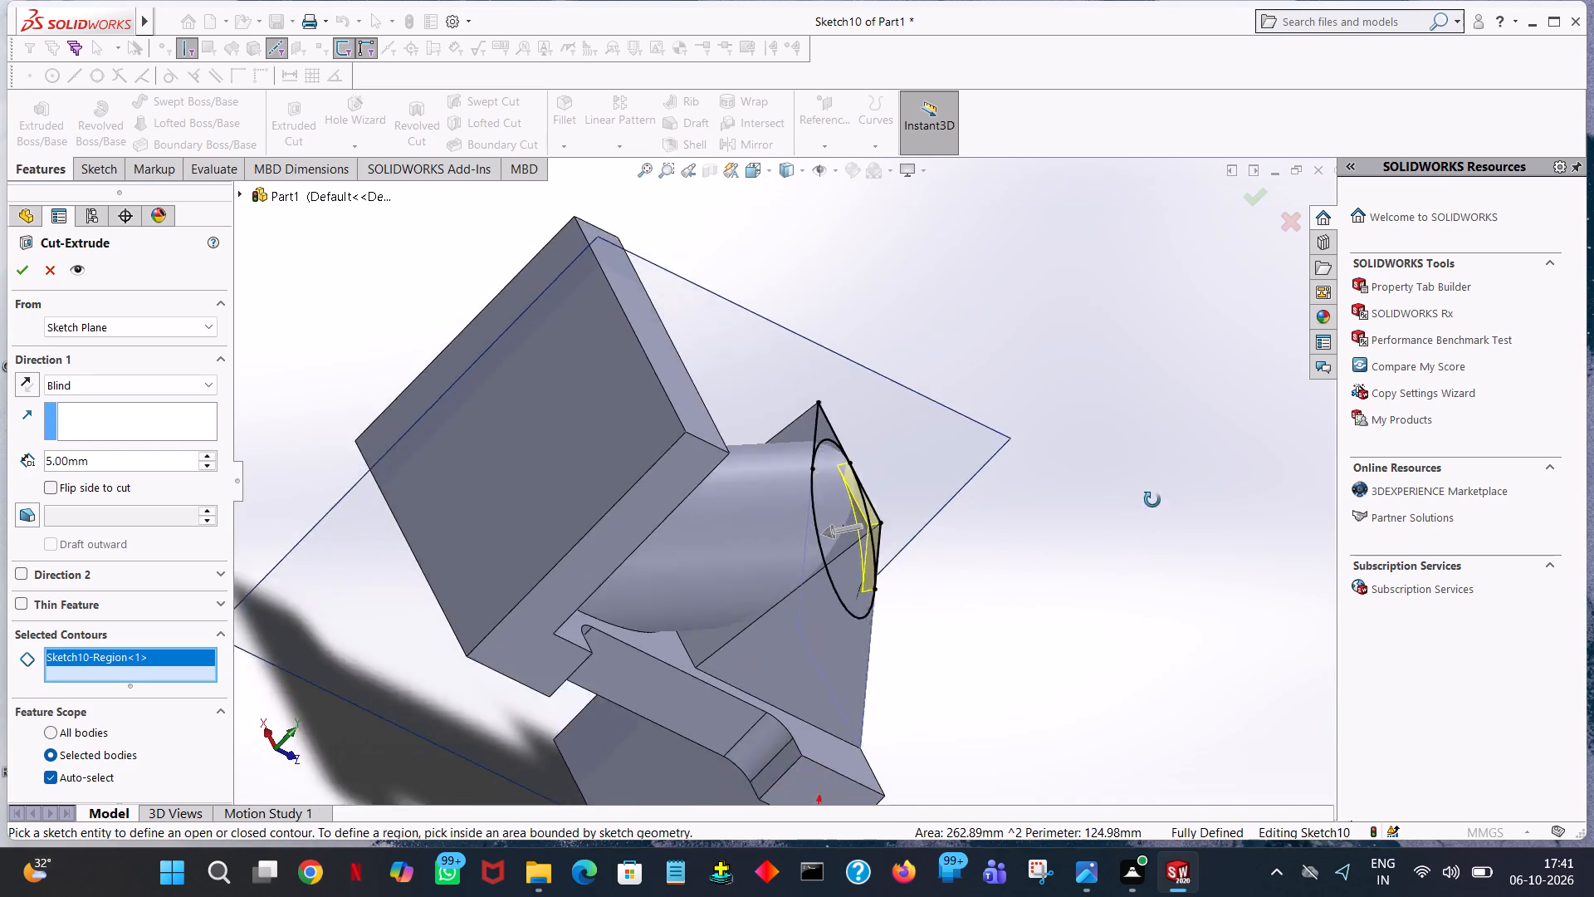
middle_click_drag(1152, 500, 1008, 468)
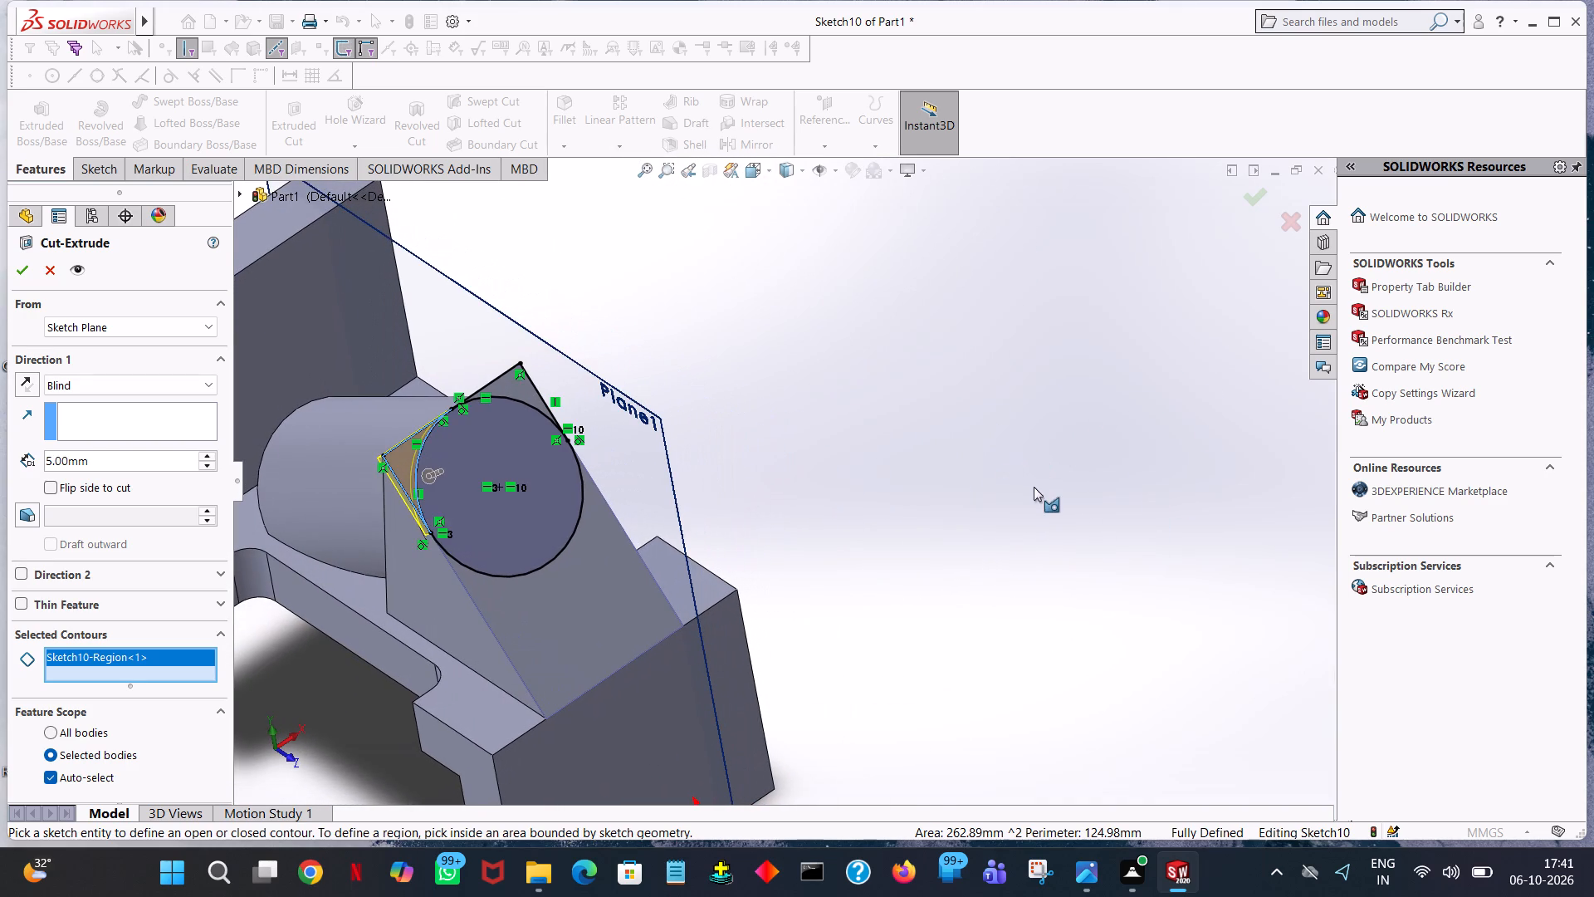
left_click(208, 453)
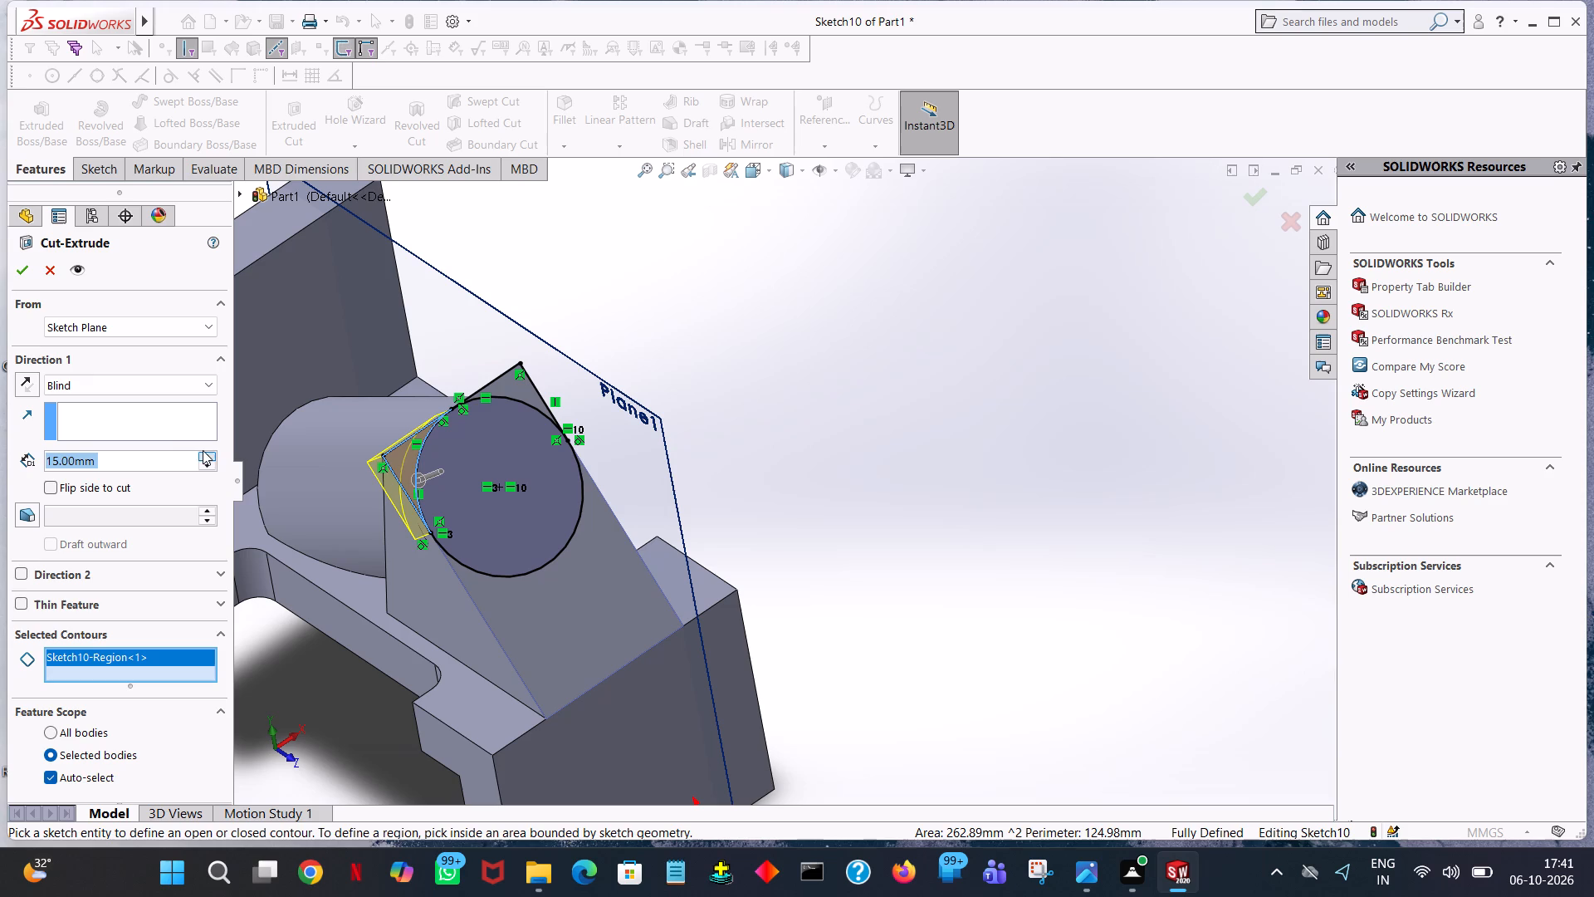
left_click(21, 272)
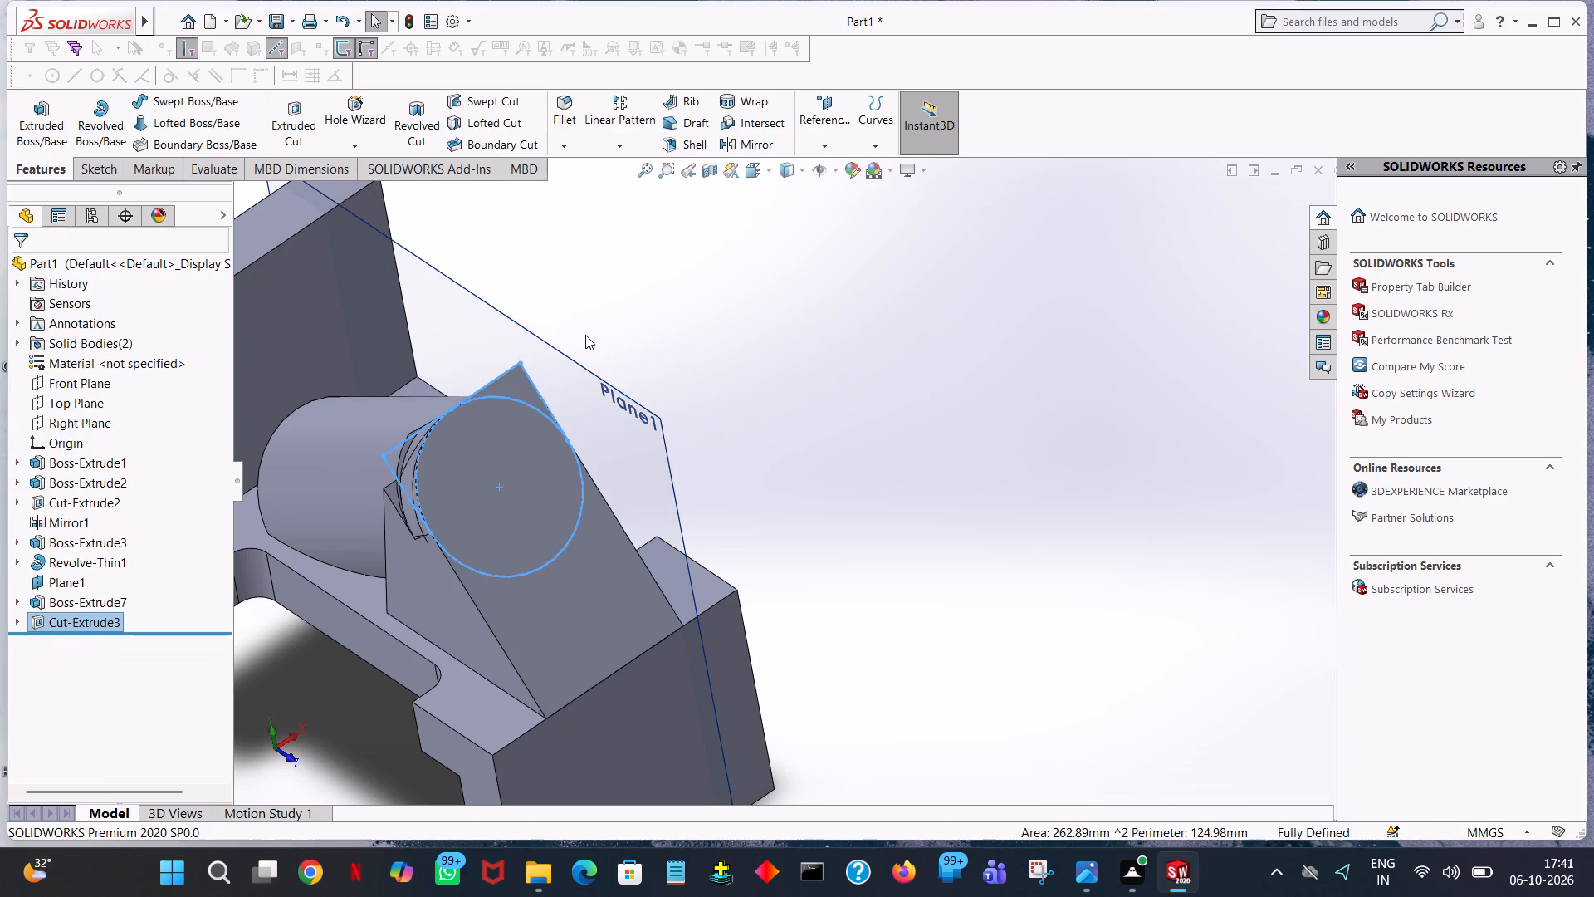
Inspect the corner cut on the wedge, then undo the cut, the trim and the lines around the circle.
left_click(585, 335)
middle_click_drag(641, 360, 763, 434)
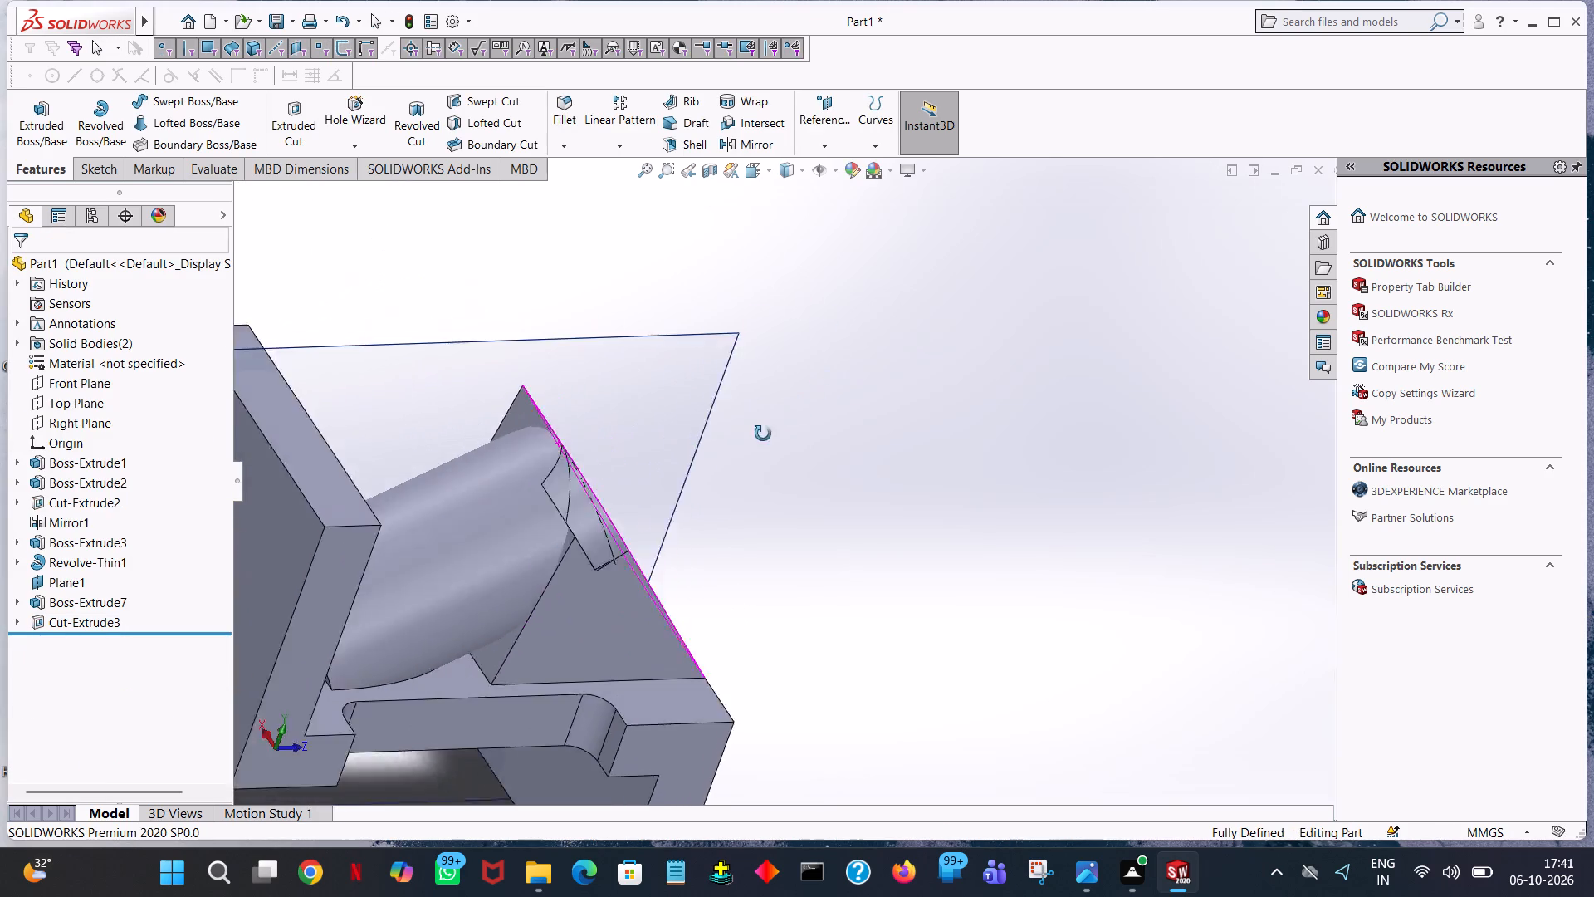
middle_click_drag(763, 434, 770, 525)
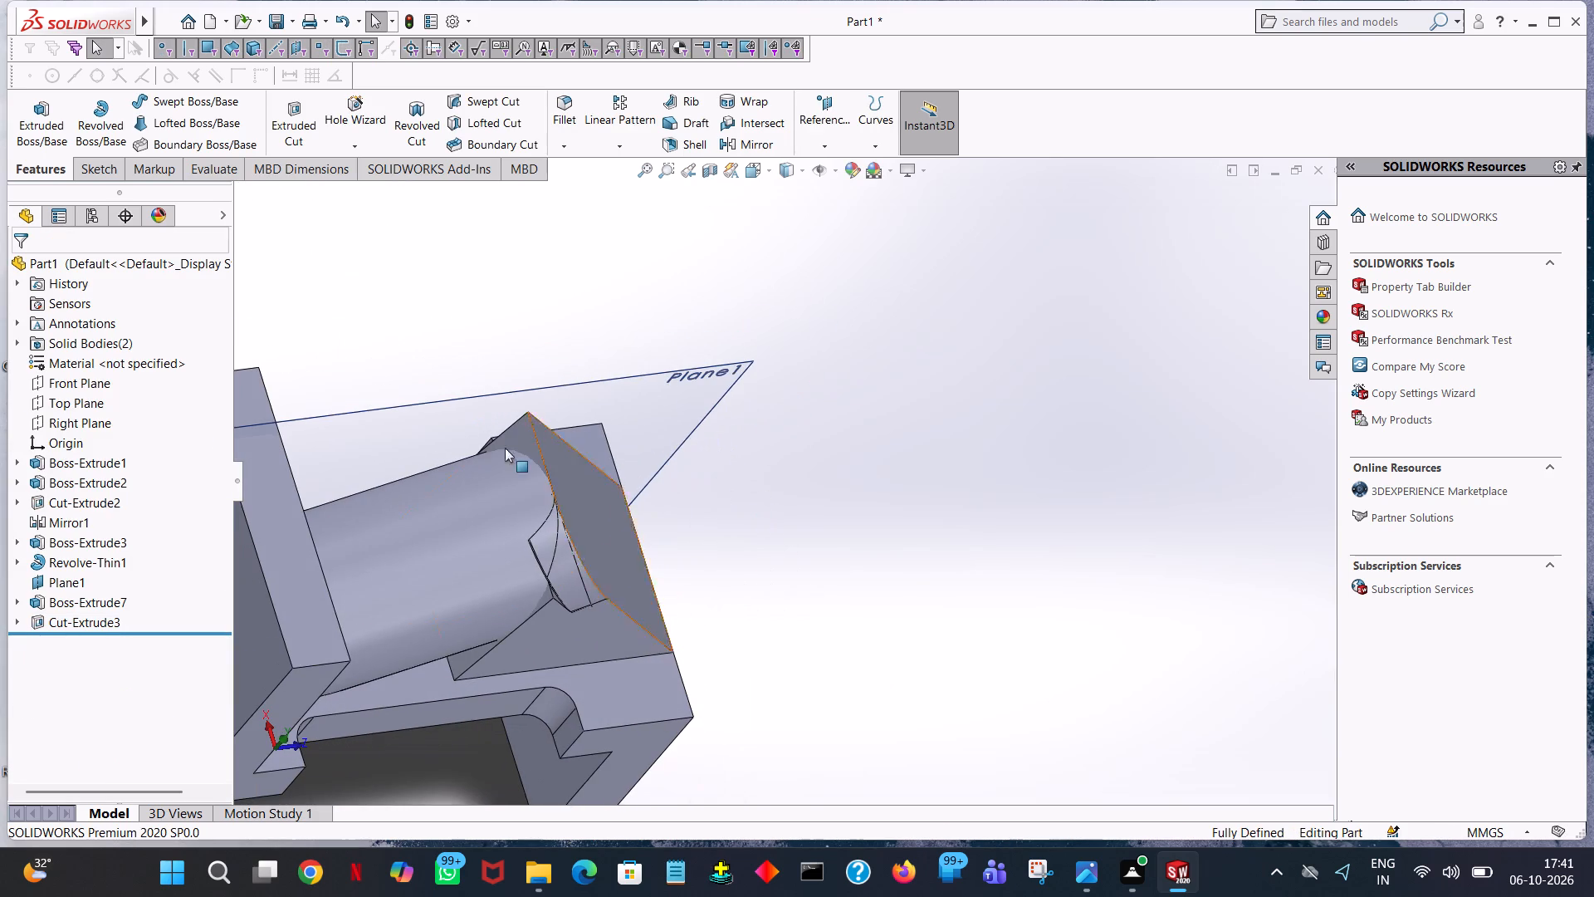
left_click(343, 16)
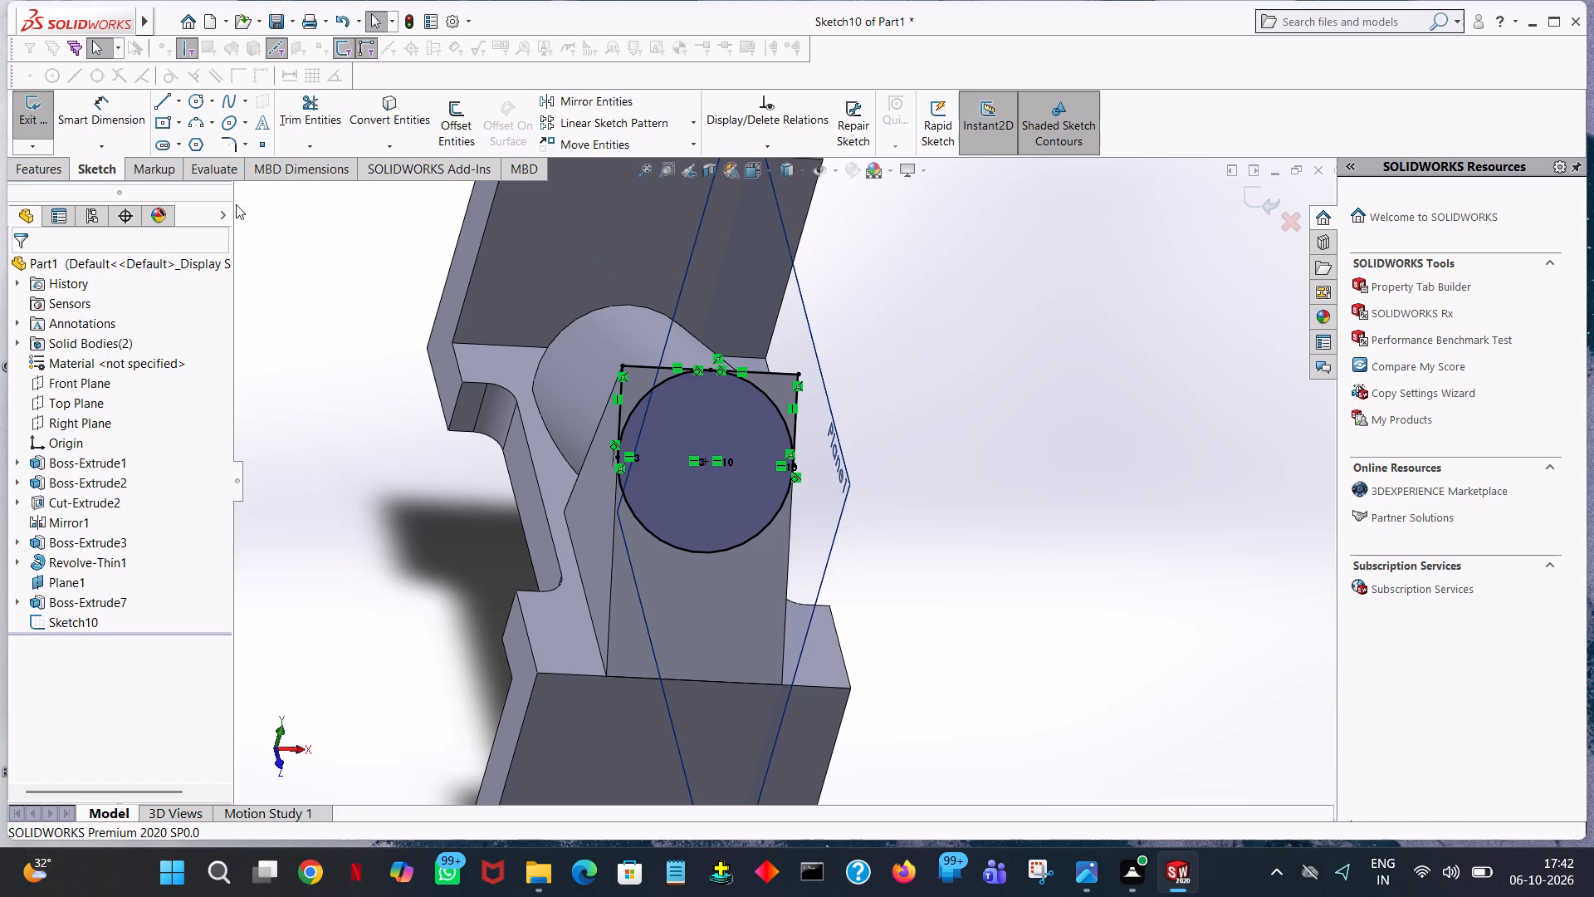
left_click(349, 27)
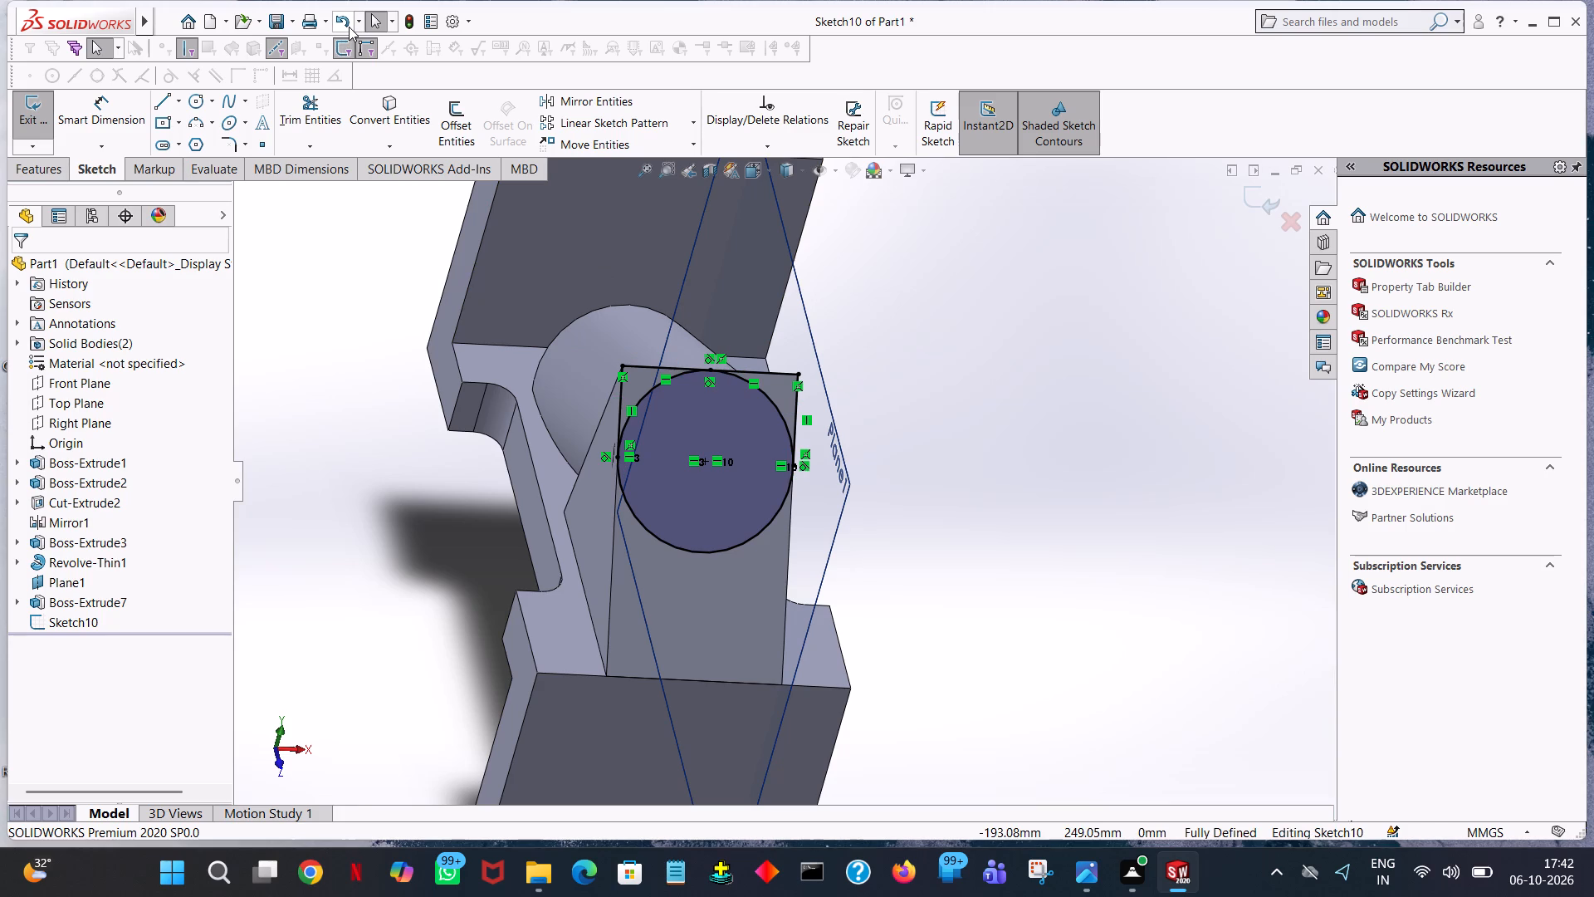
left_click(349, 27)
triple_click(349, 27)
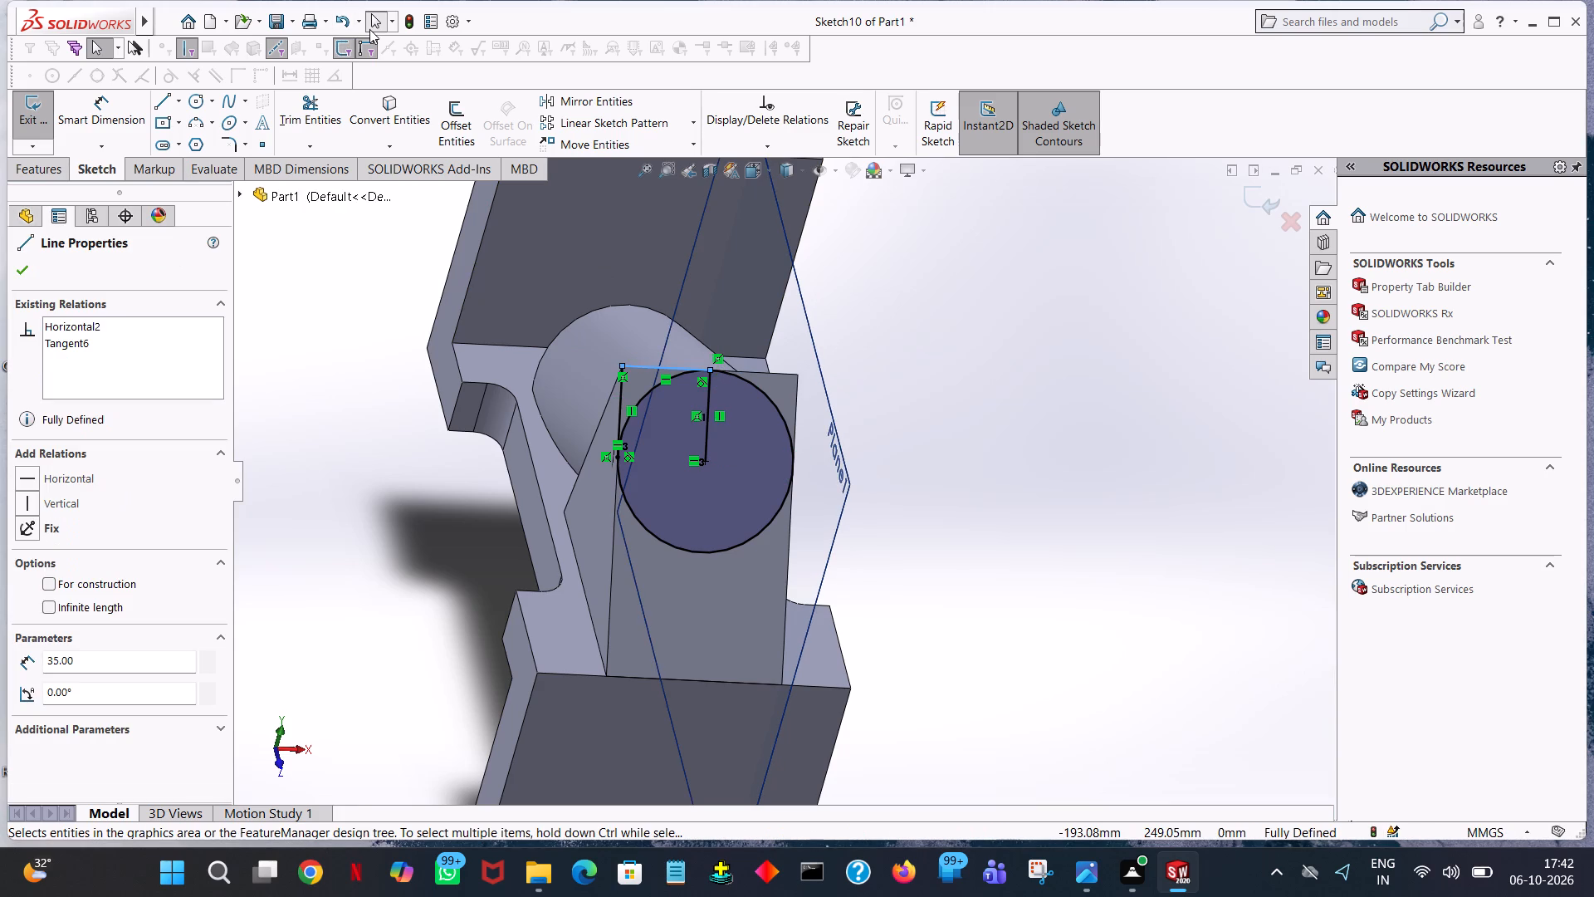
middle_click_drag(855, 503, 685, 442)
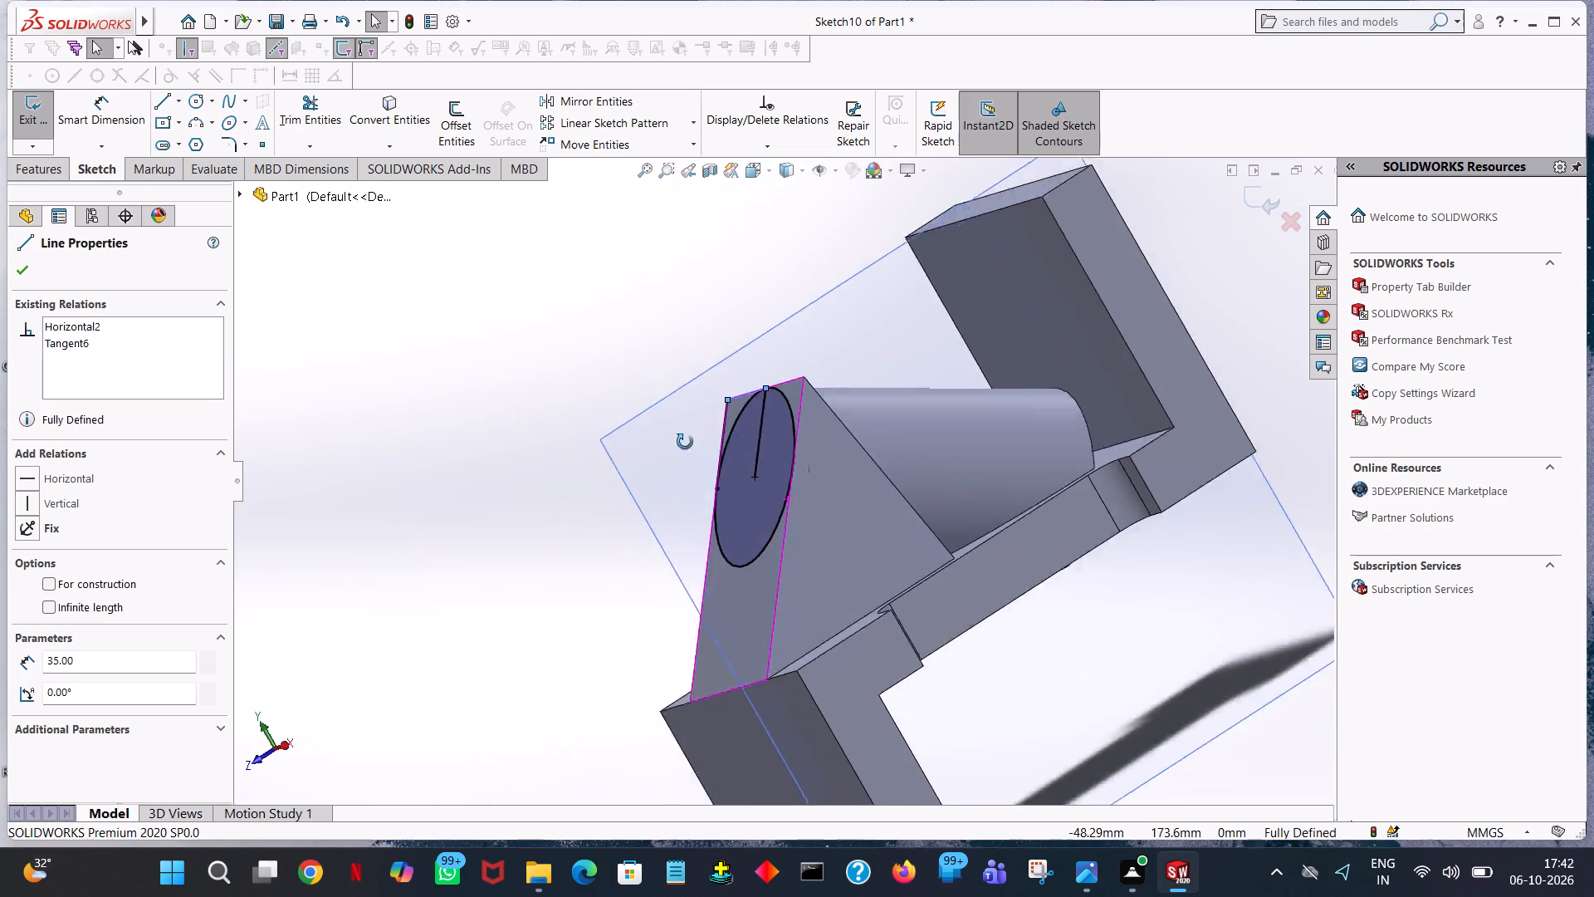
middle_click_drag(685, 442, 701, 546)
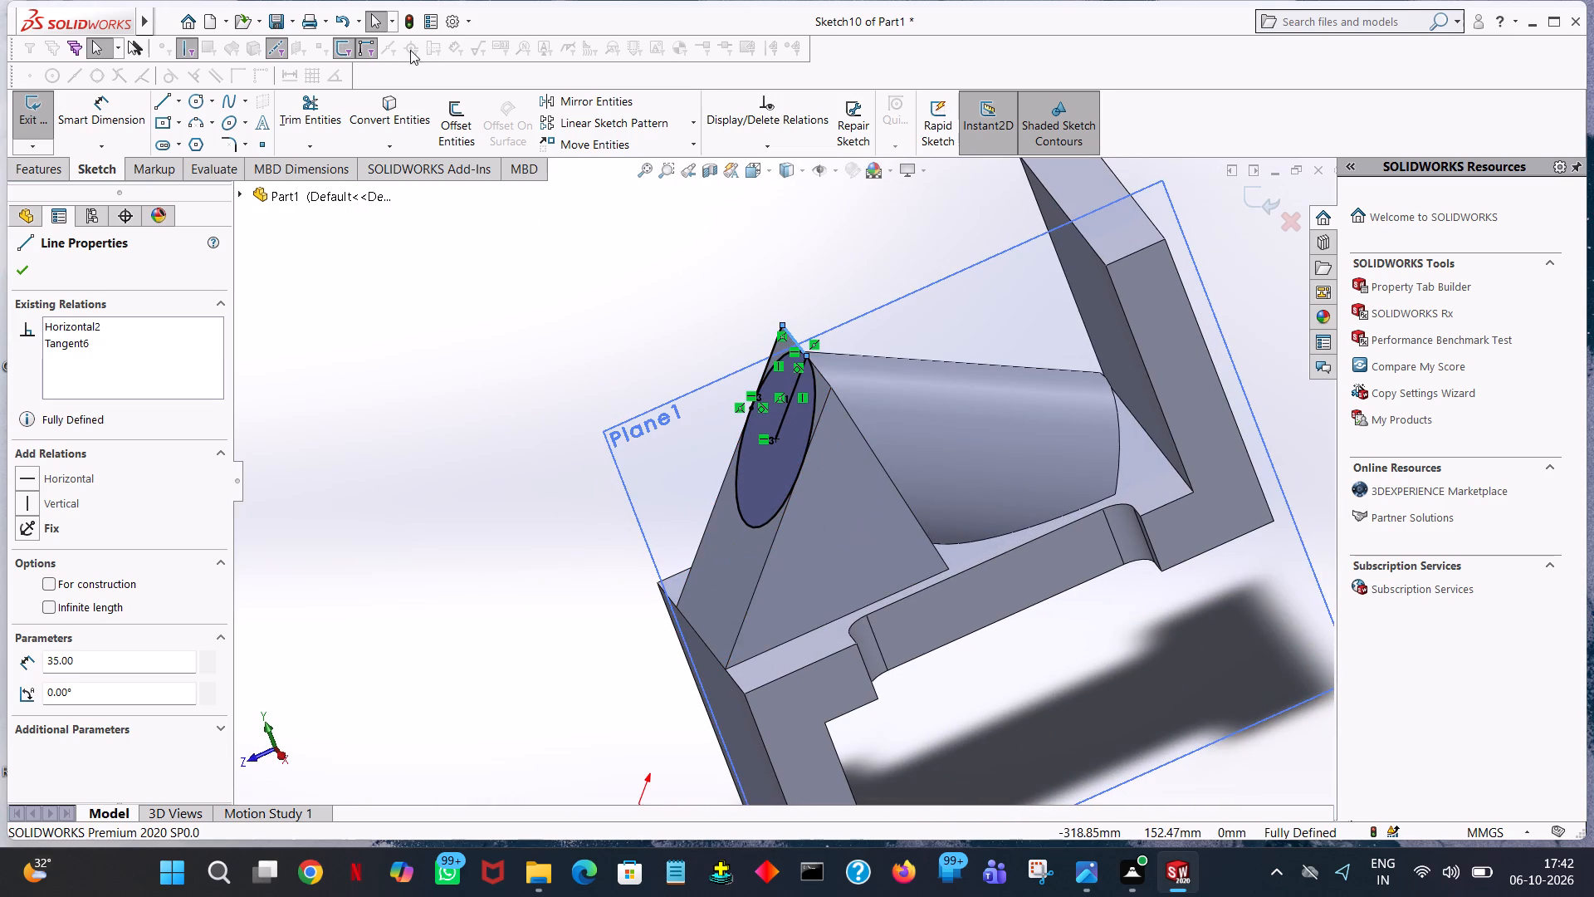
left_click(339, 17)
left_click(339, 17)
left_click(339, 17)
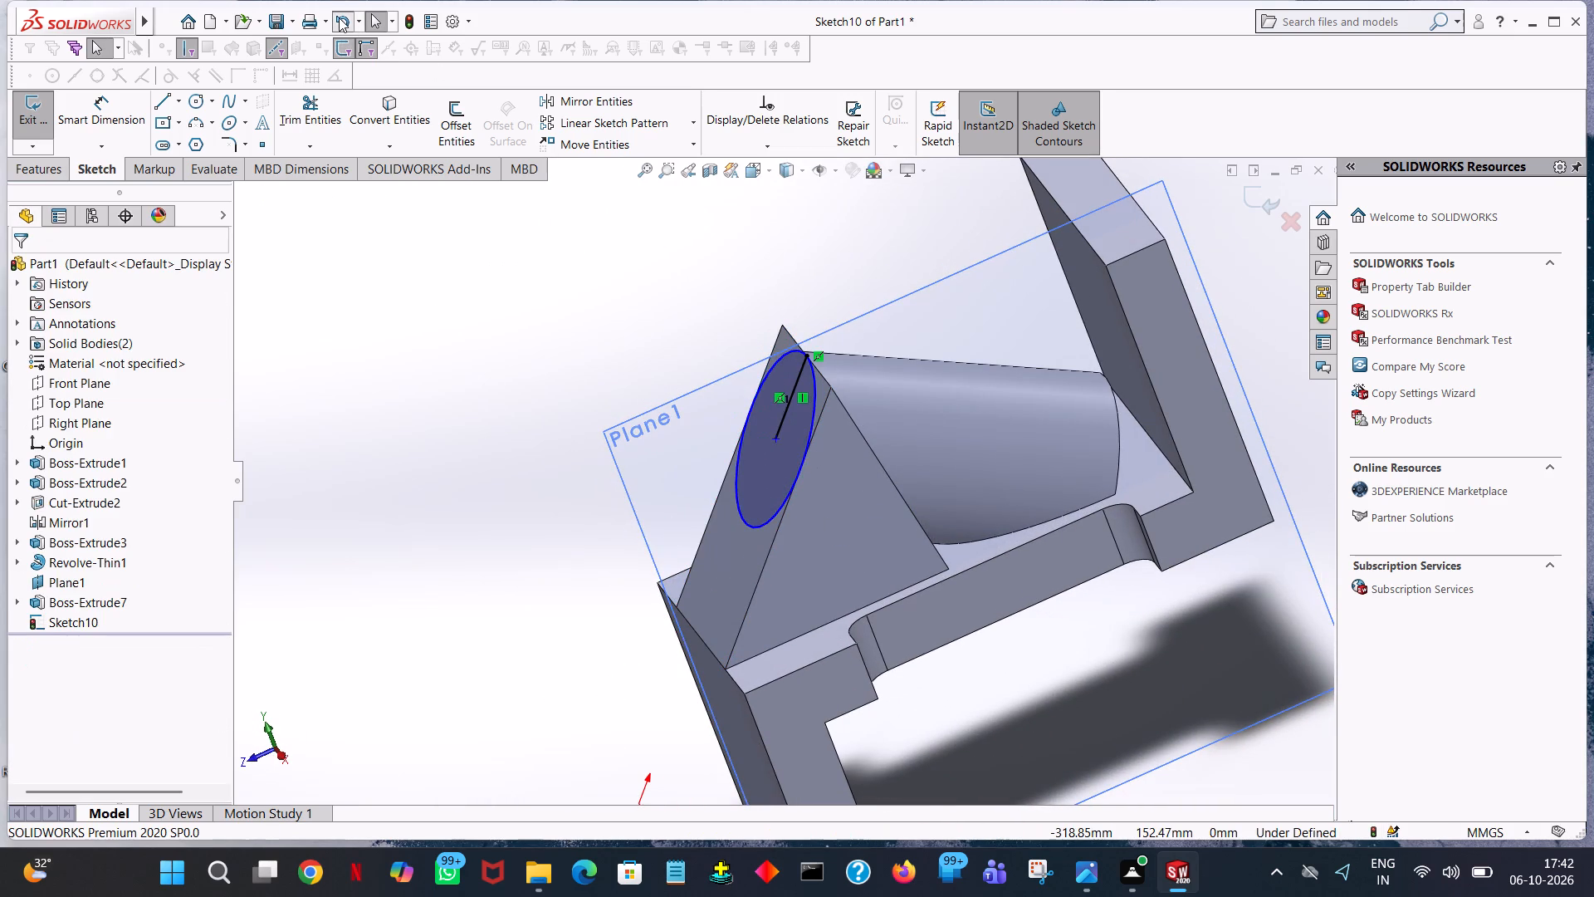
Undo the circle sketch, the wedge extrusion and the profile edits back to the triangular wedge profile on Plane1.
triple_click(339, 17)
triple_click(339, 17)
double_click(339, 17)
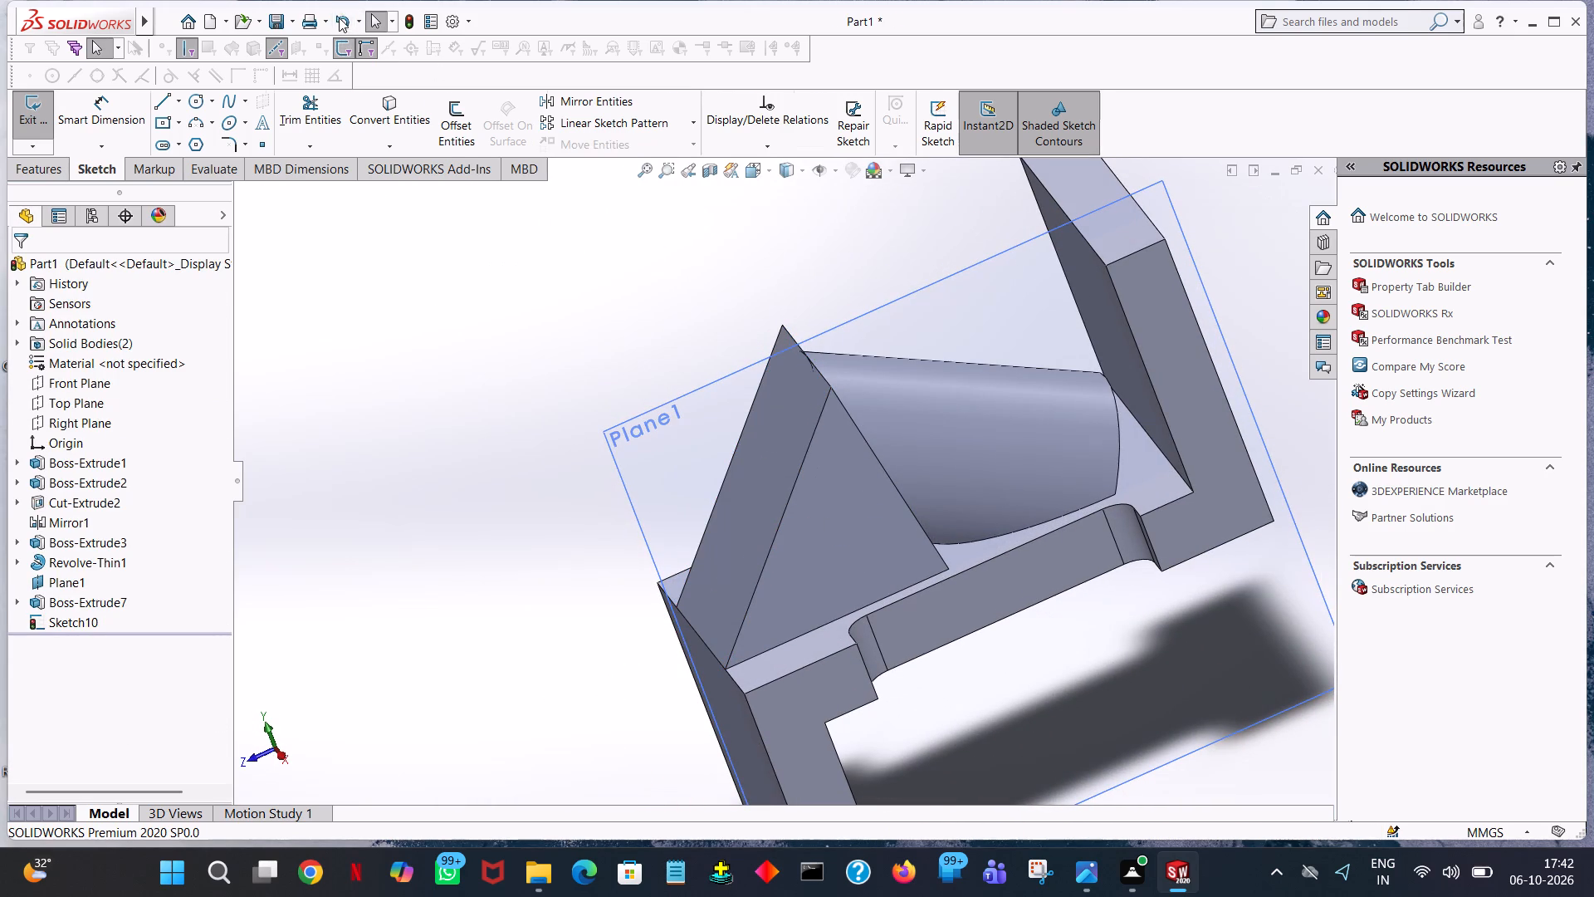
left_click(339, 17)
triple_click(339, 17)
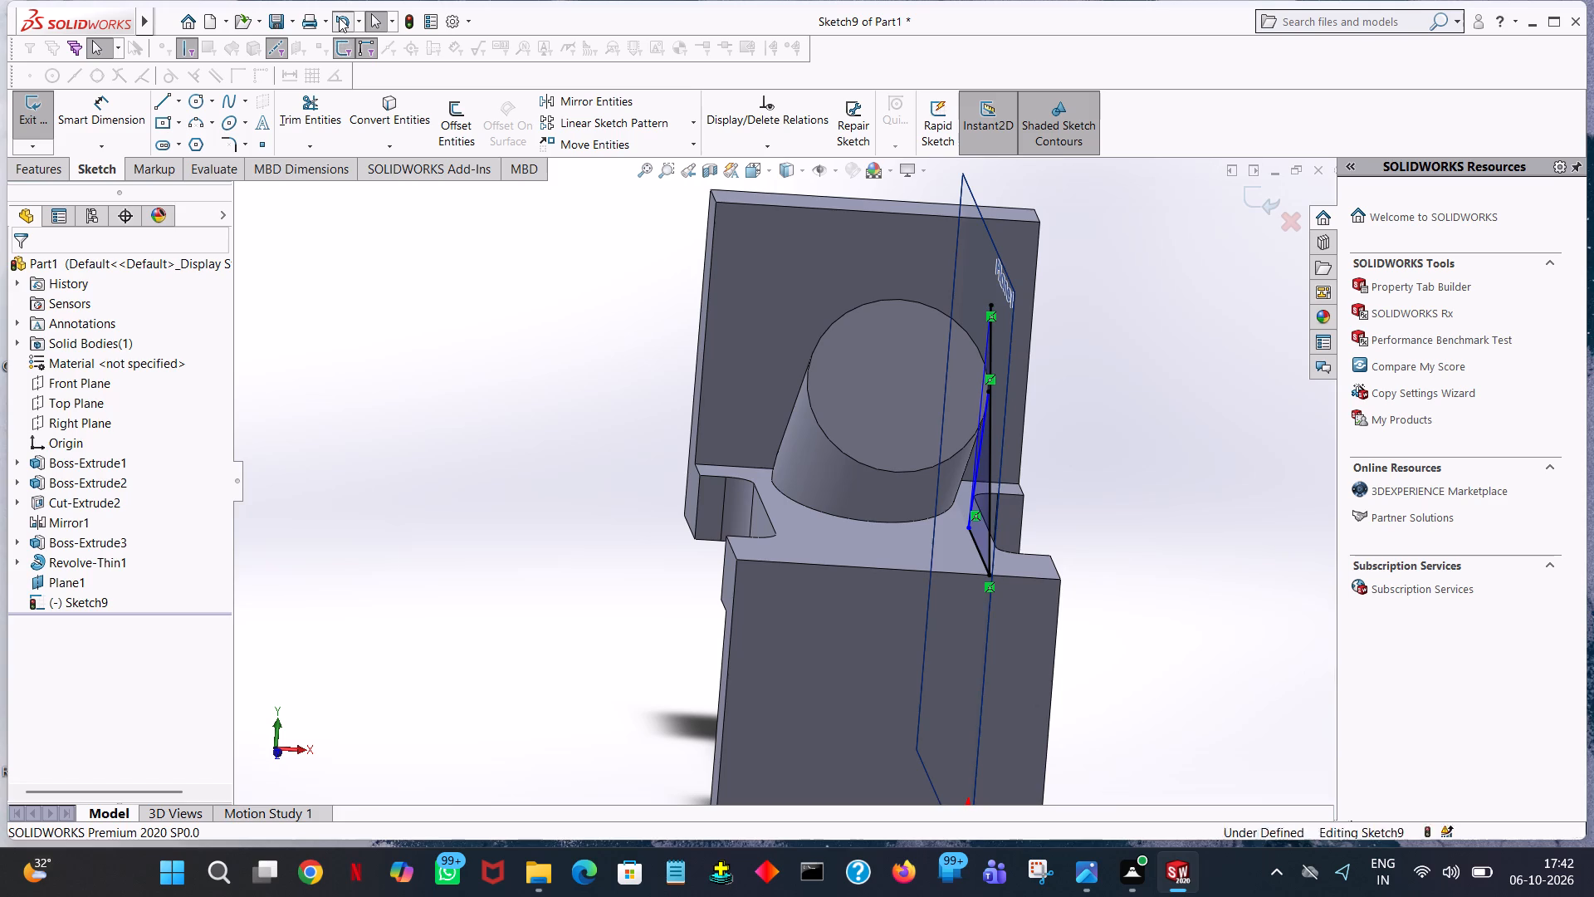
triple_click(339, 17)
triple_click(339, 17)
triple_click(339, 17)
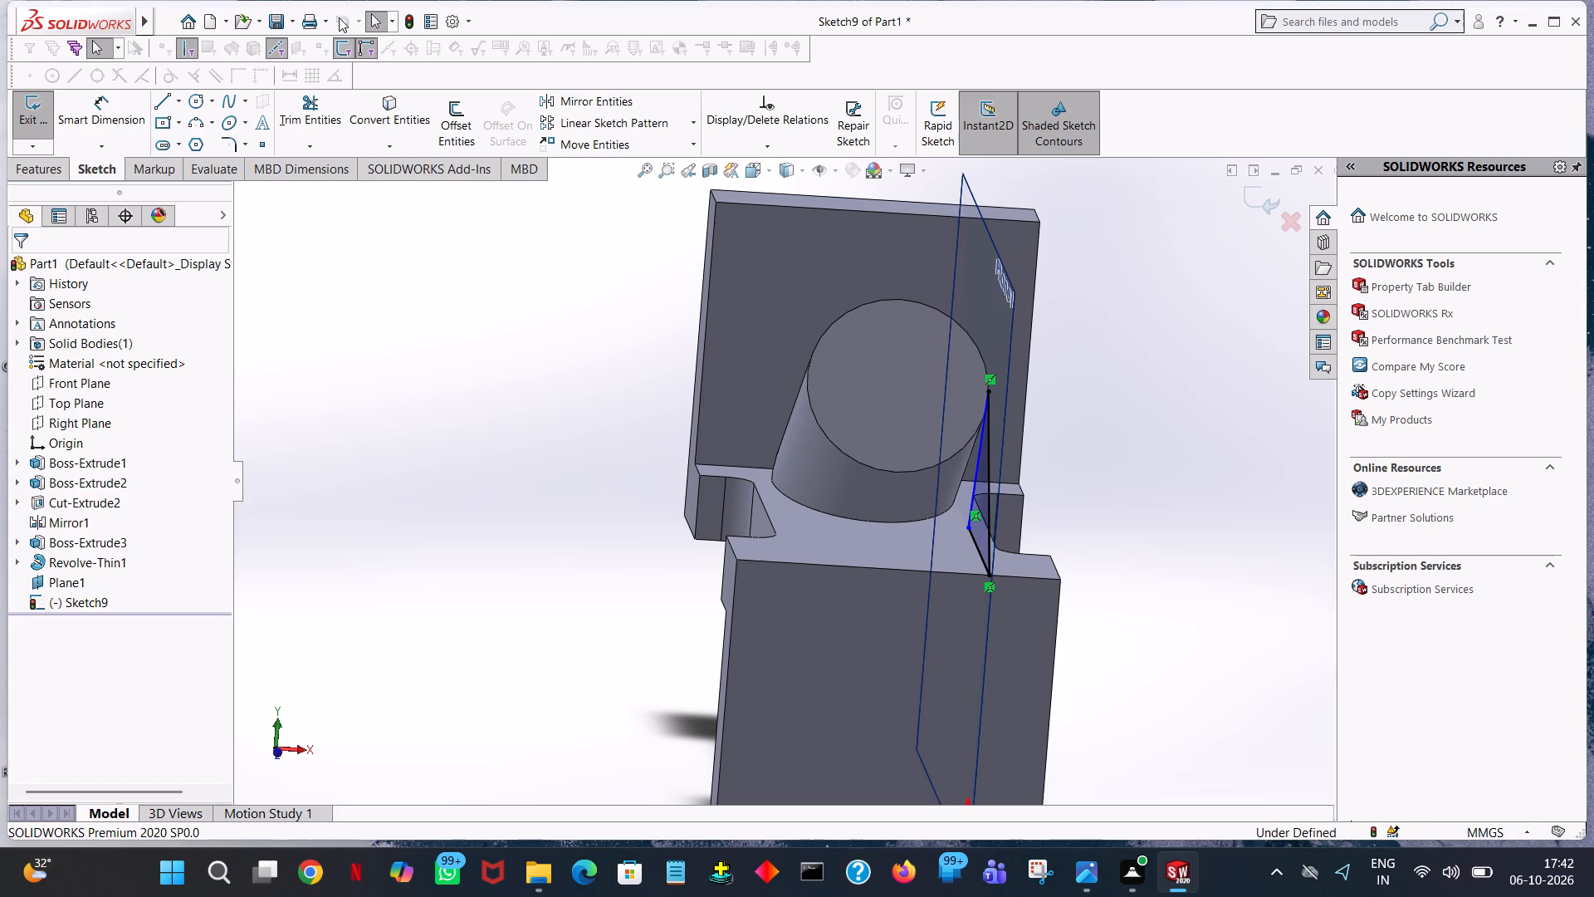
triple_click(339, 17)
double_click(339, 17)
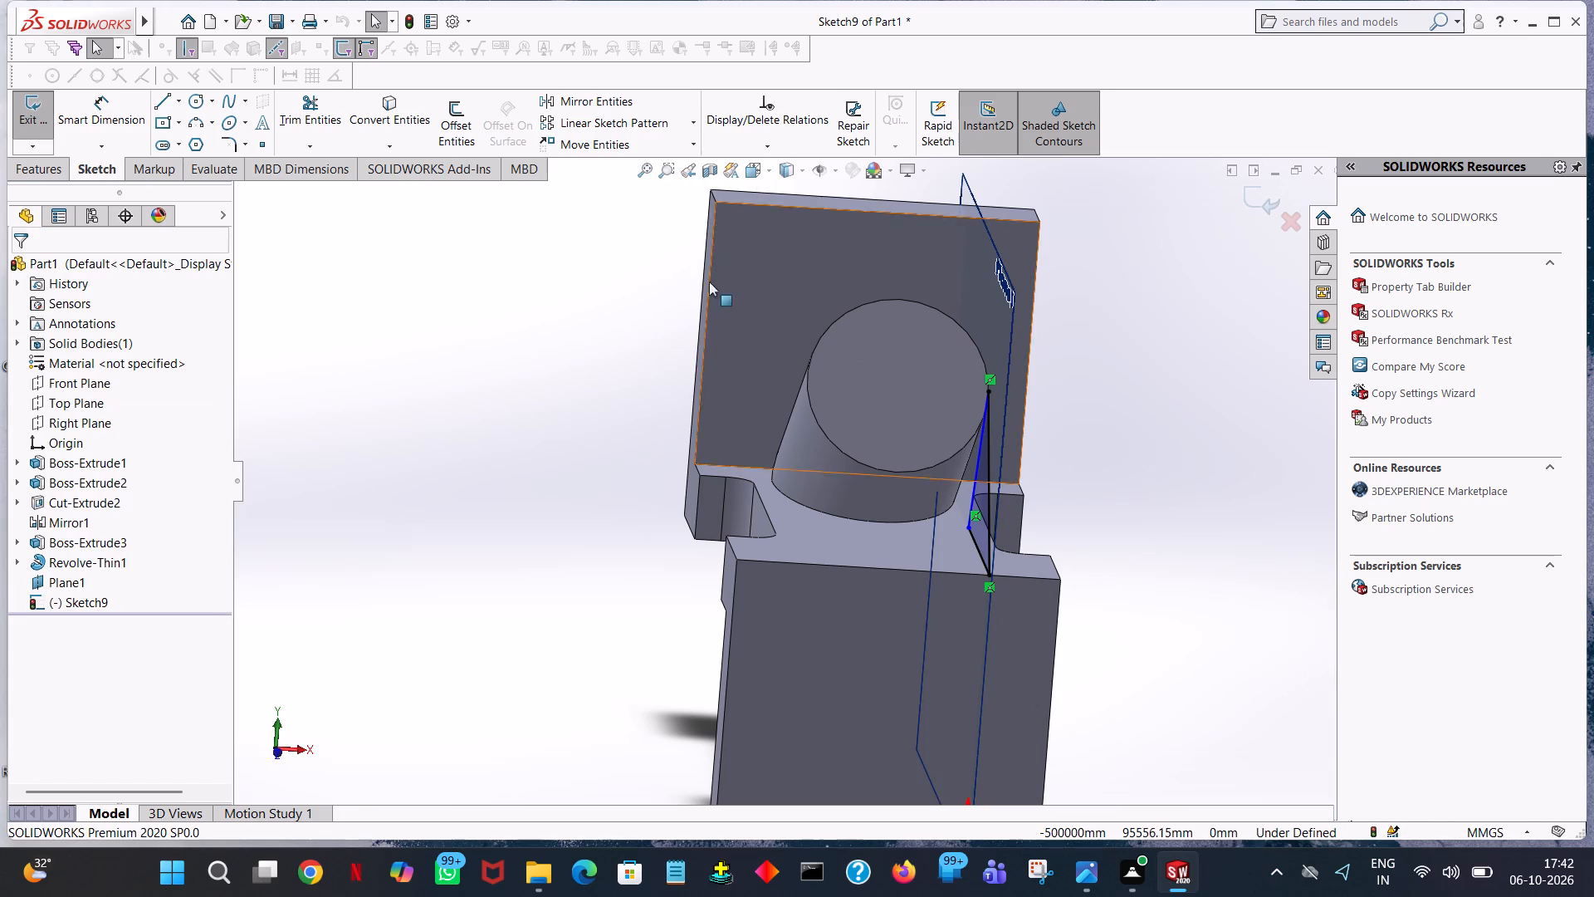
Hide Plane1 in the model.
middle_click_drag(570, 269, 477, 218)
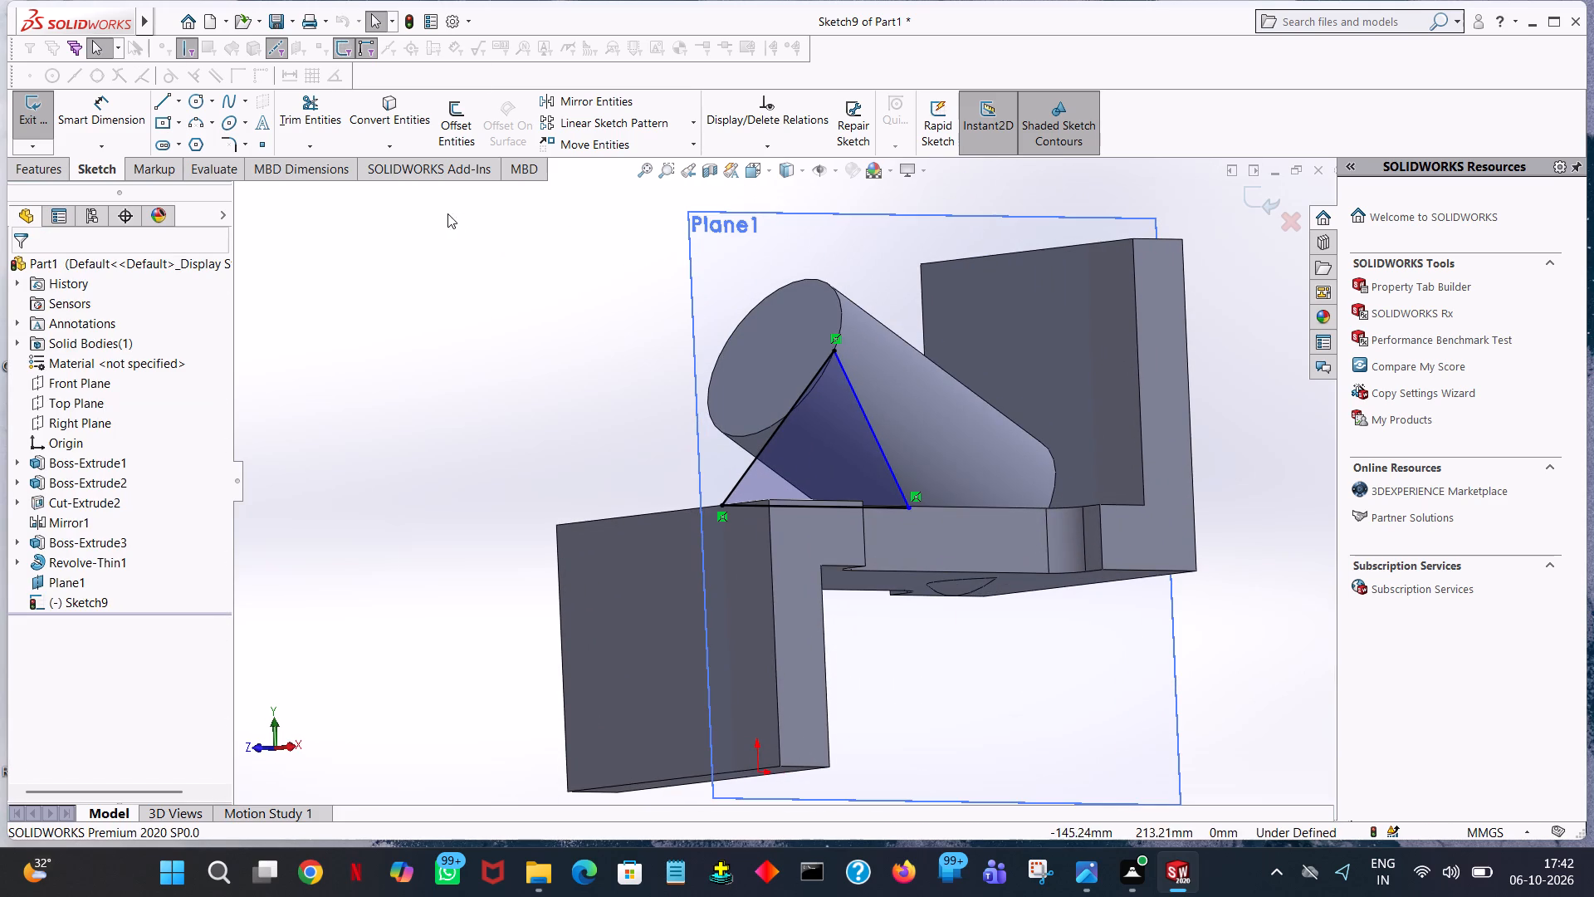
left_click(43, 576)
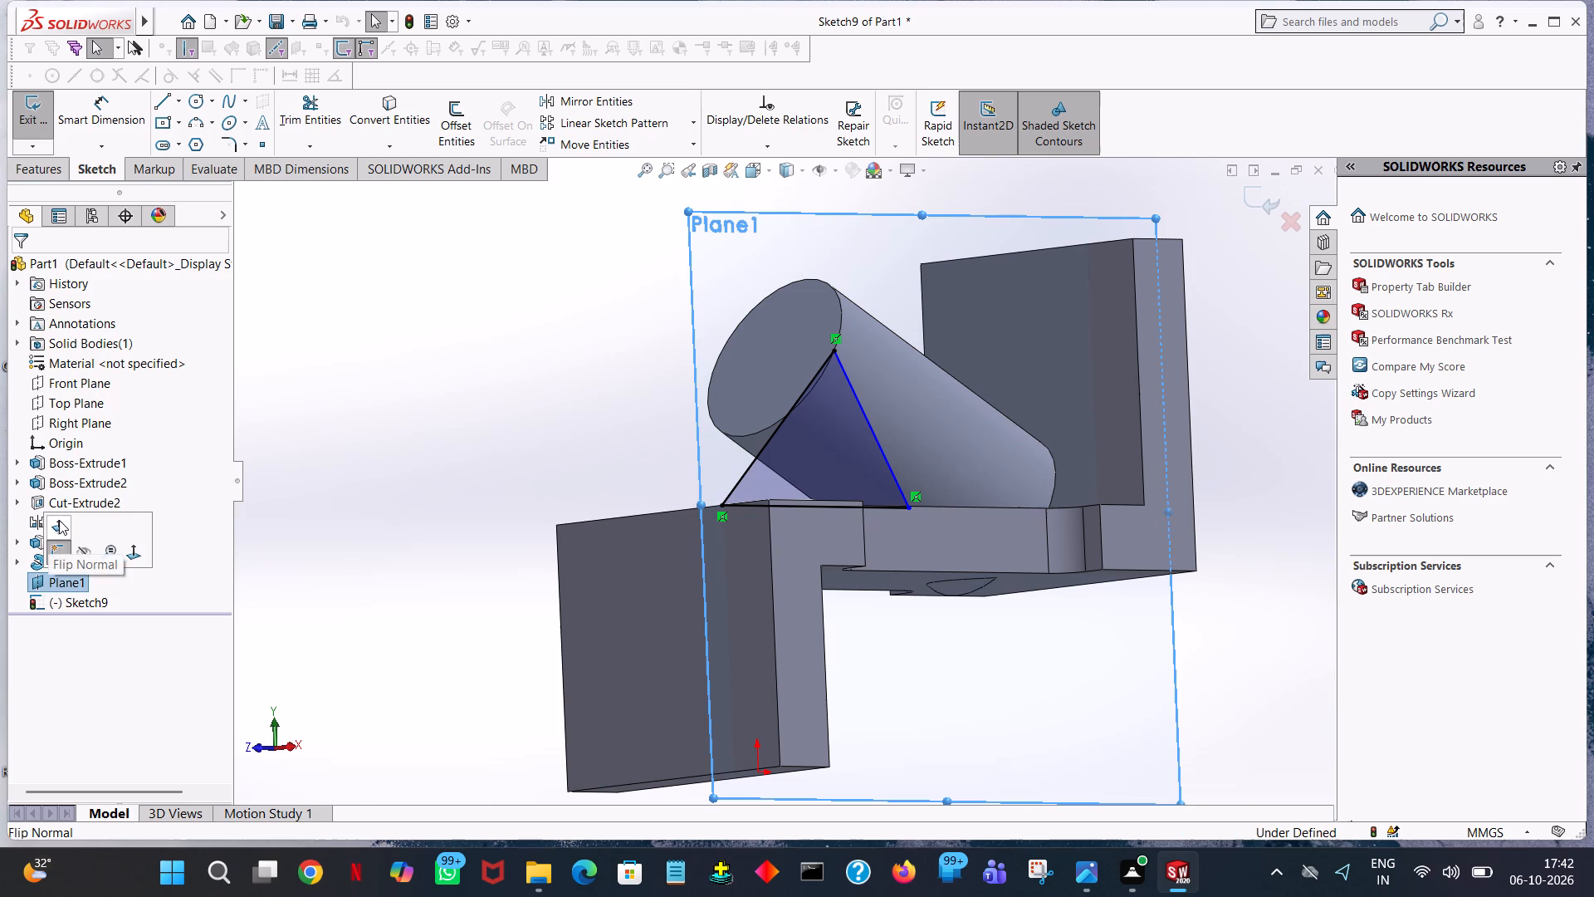
left_click(76, 554)
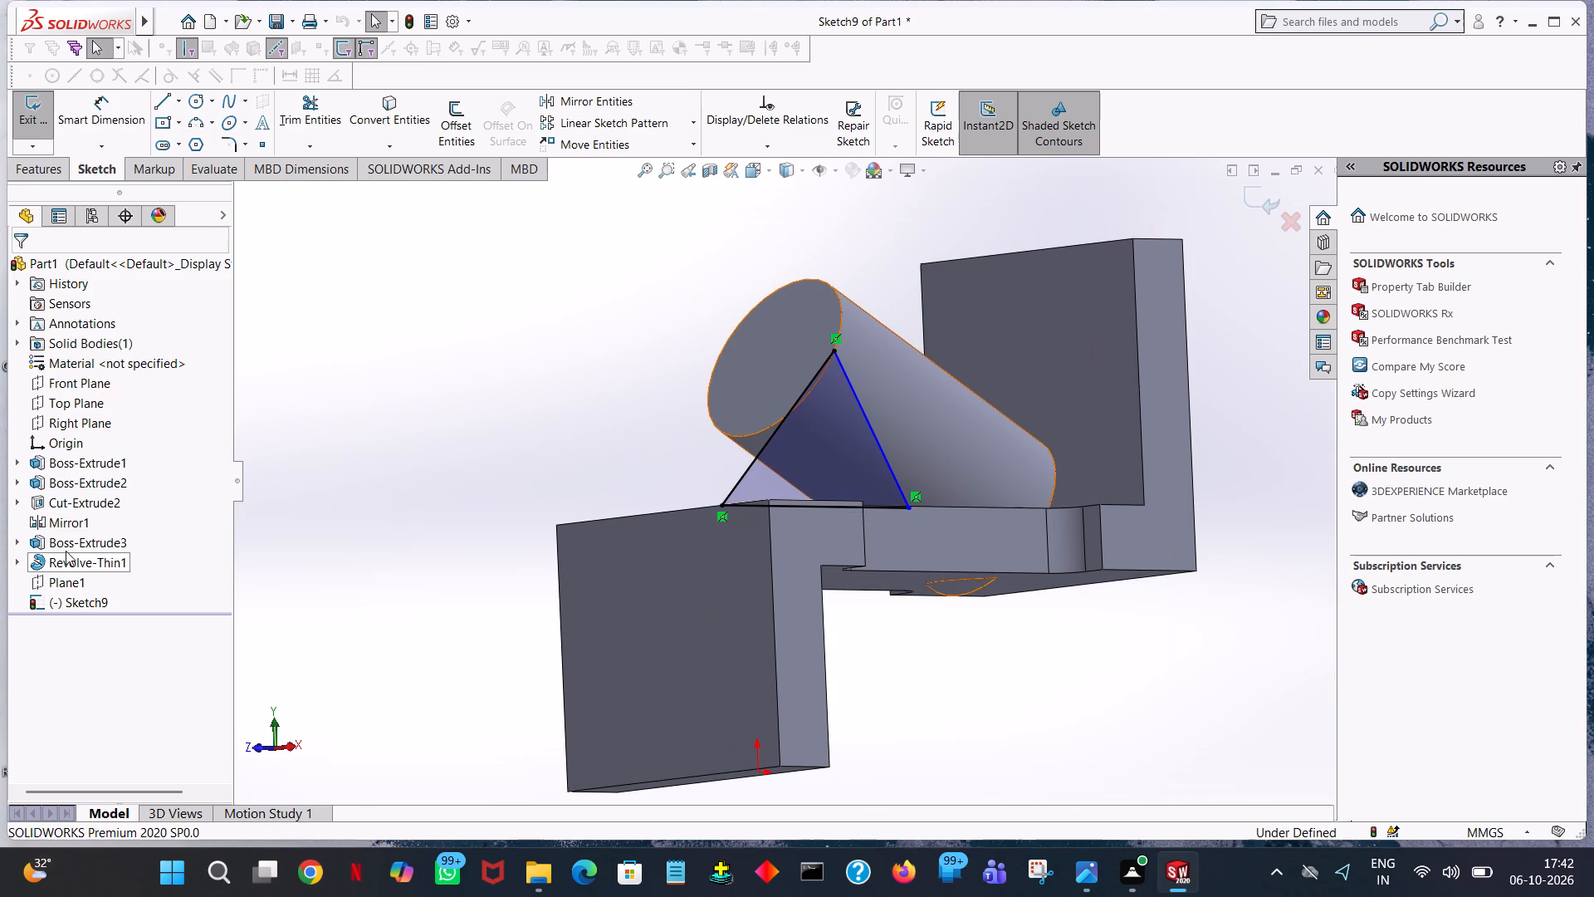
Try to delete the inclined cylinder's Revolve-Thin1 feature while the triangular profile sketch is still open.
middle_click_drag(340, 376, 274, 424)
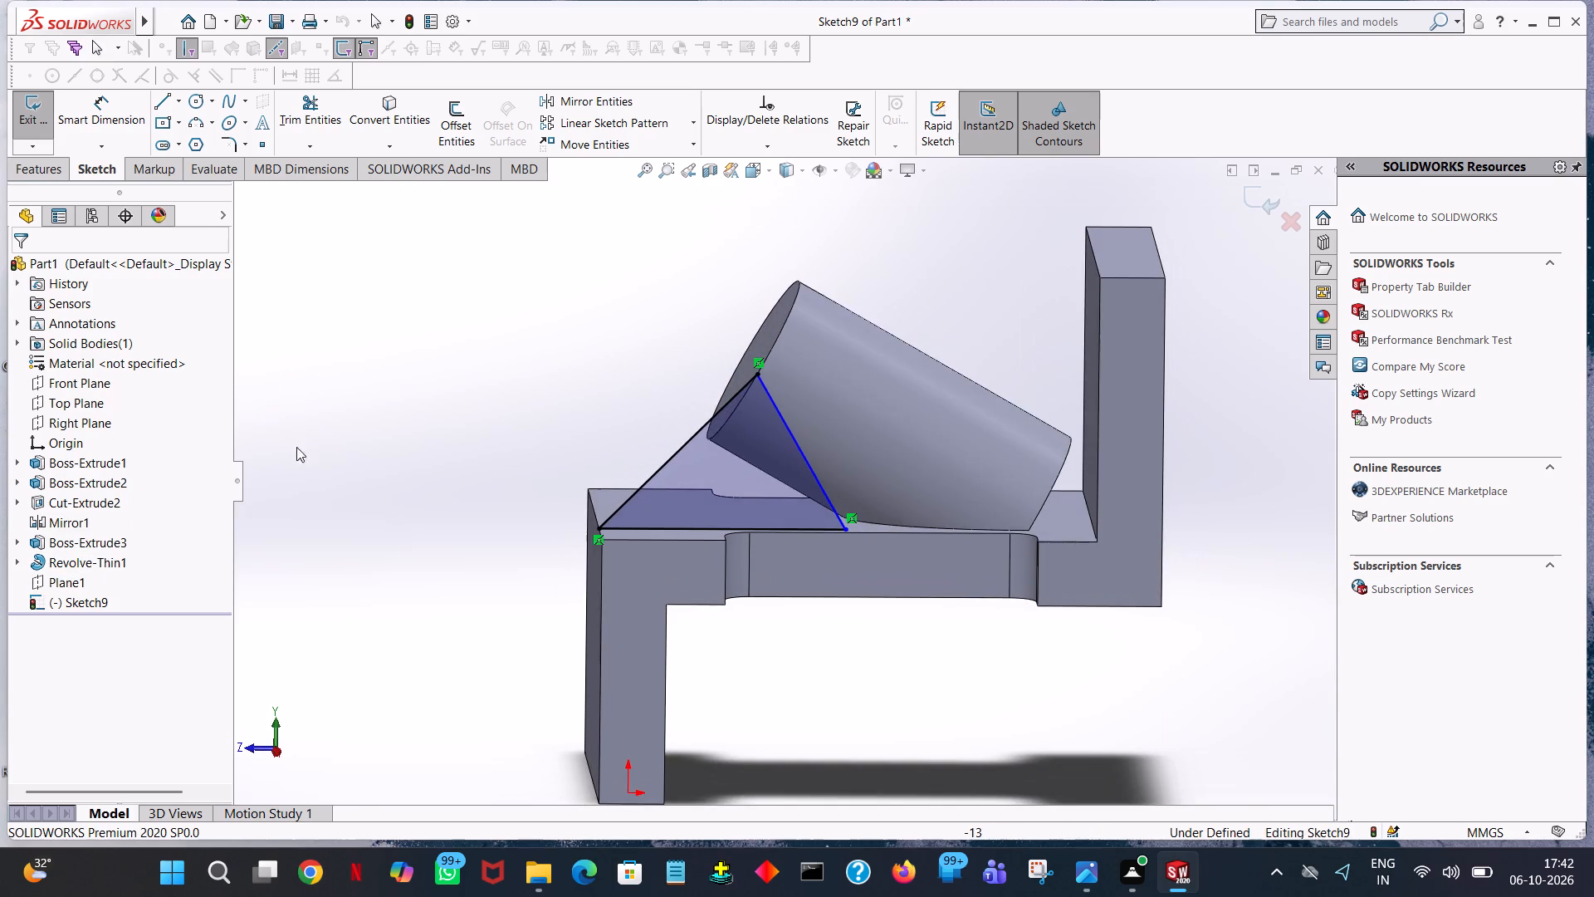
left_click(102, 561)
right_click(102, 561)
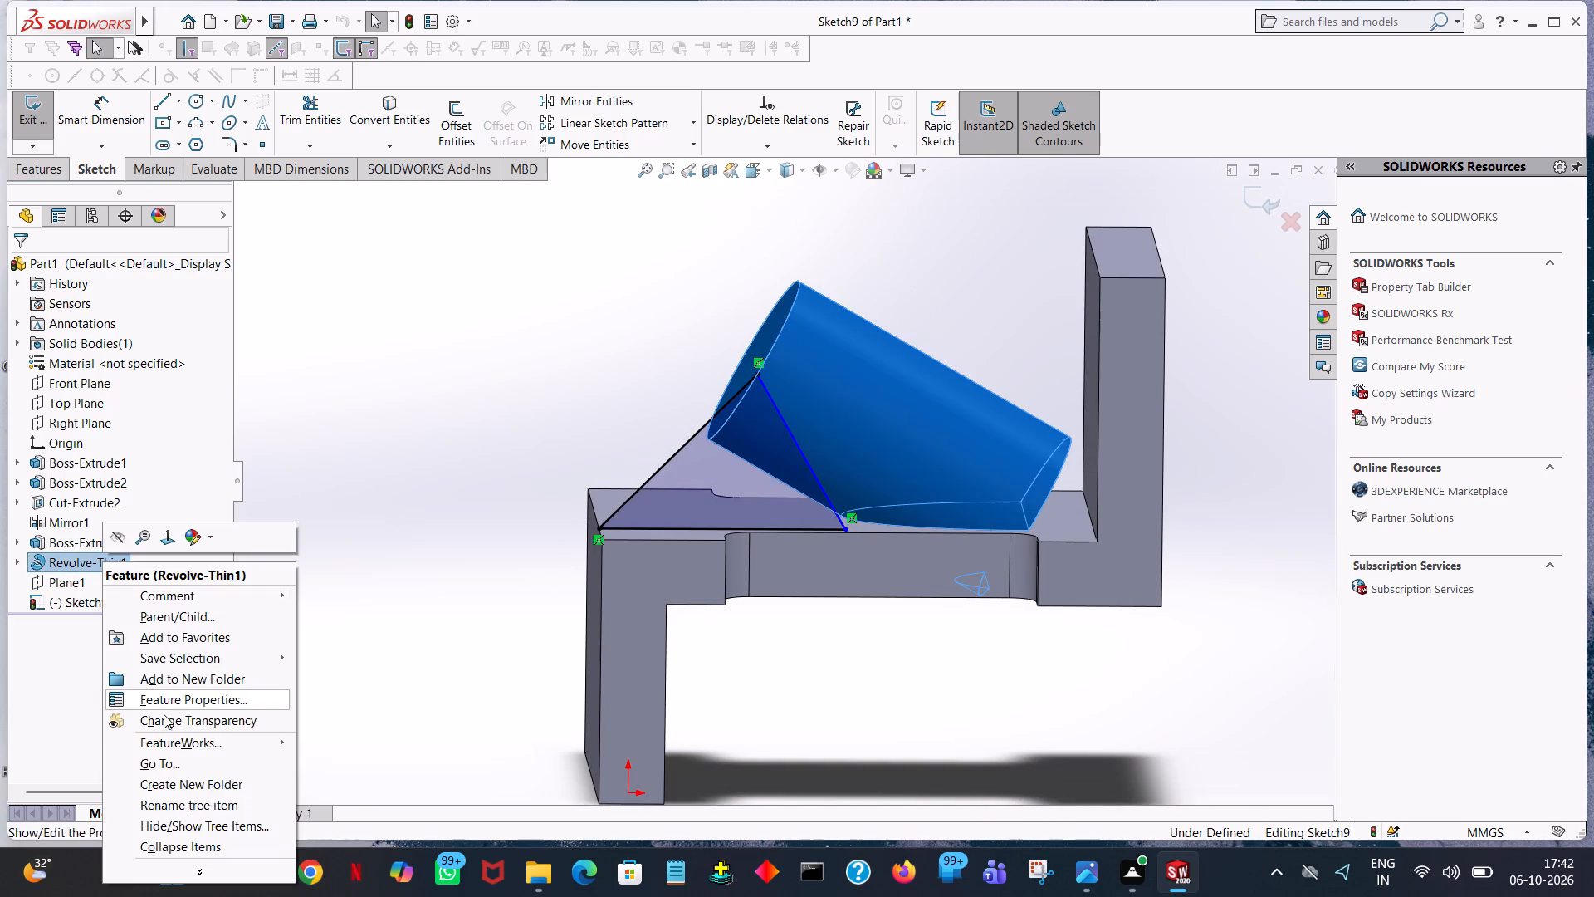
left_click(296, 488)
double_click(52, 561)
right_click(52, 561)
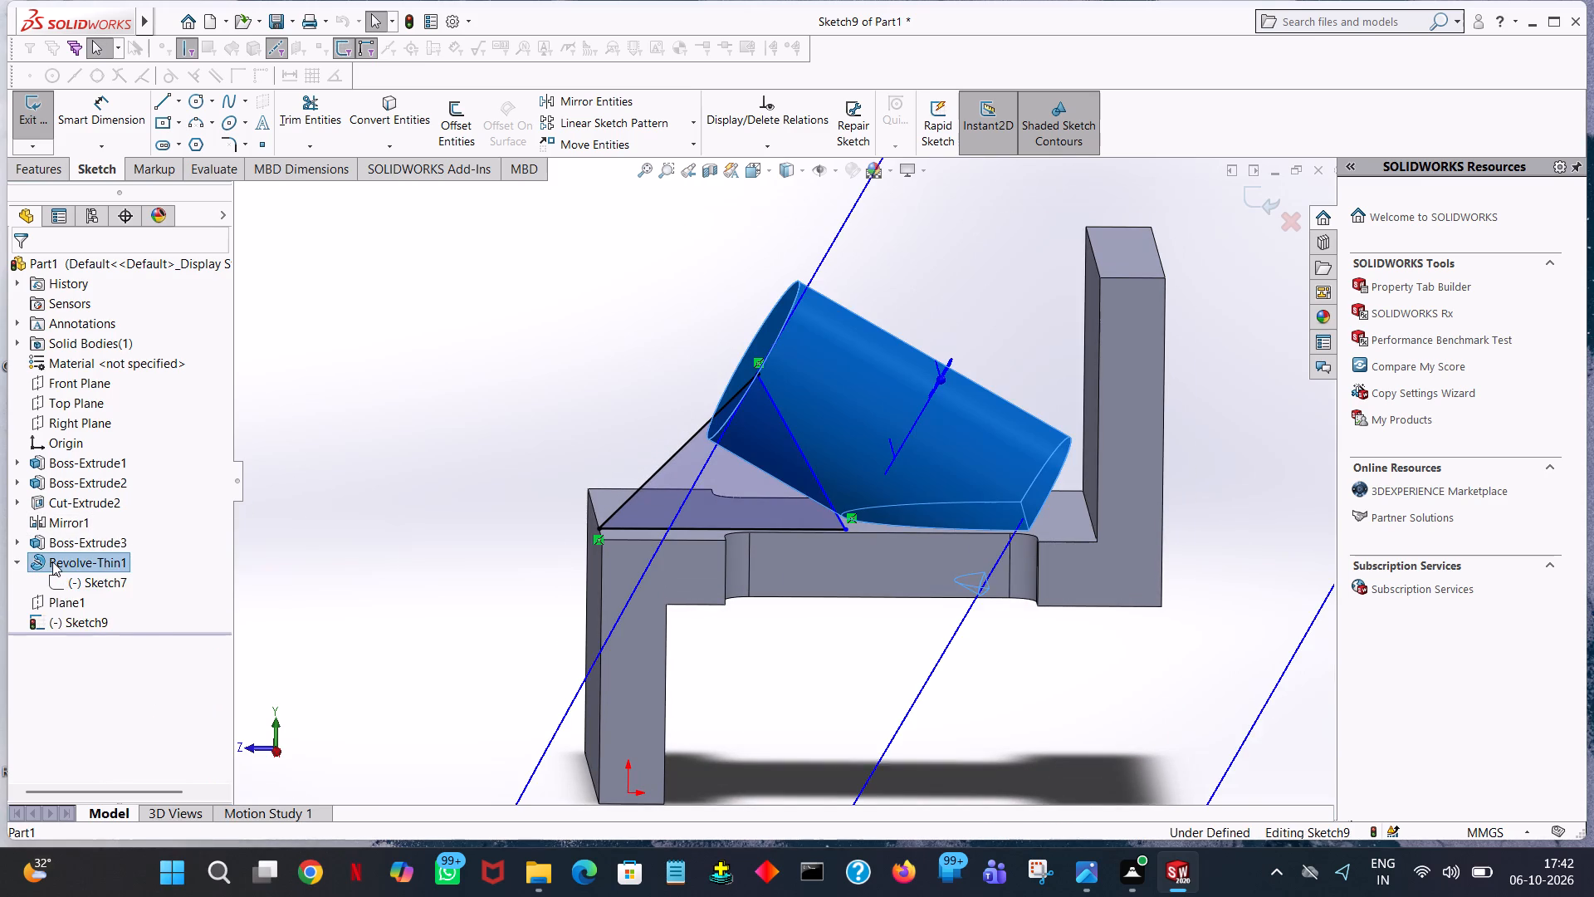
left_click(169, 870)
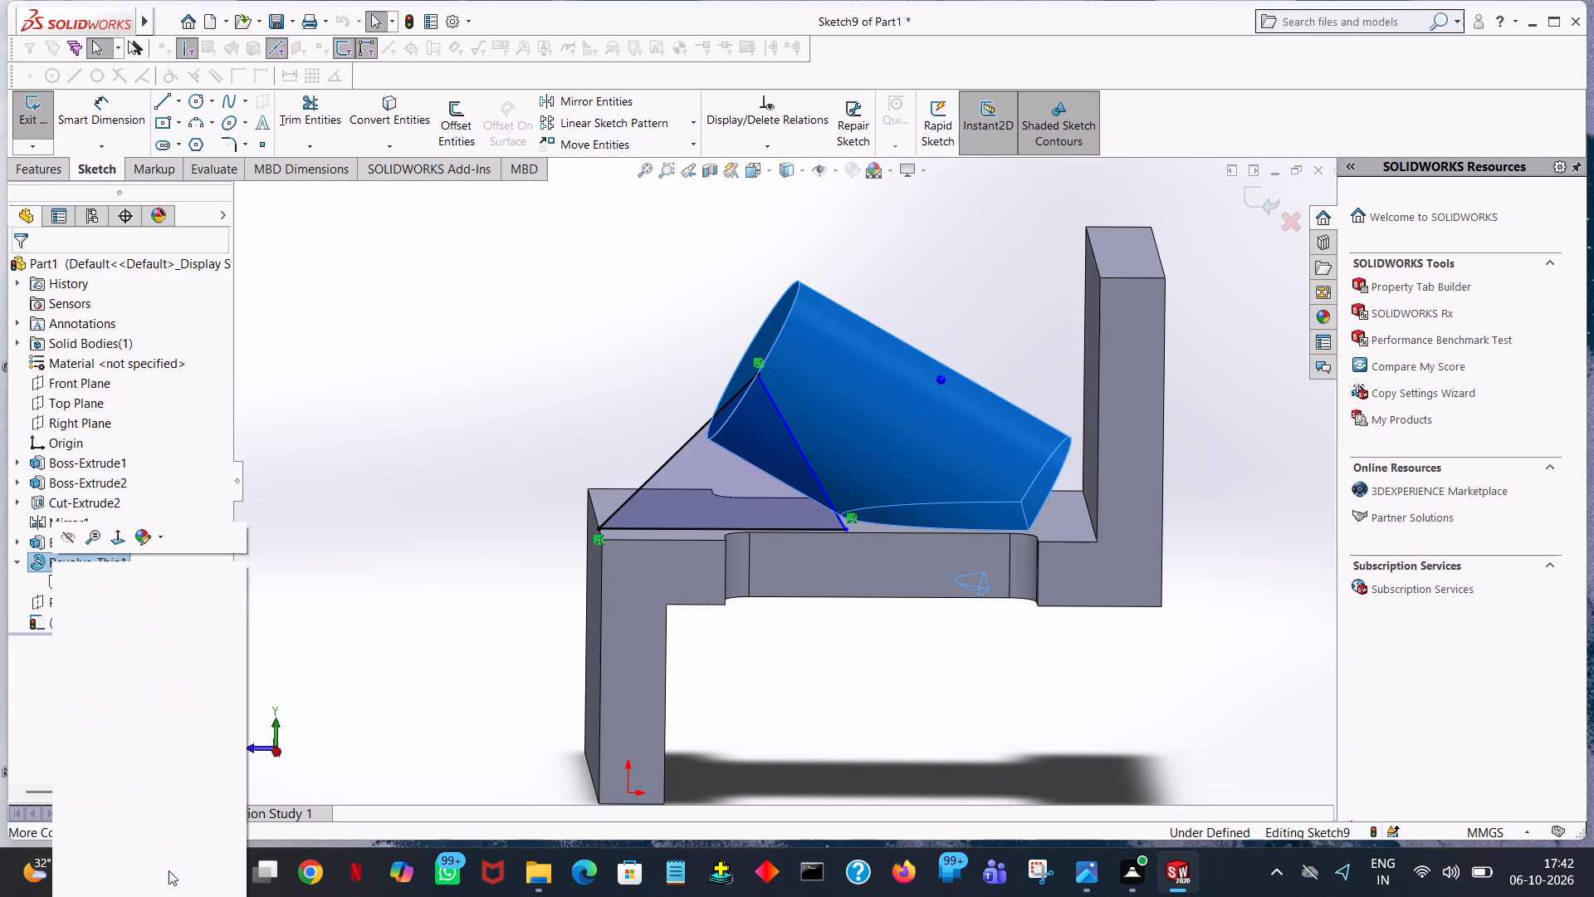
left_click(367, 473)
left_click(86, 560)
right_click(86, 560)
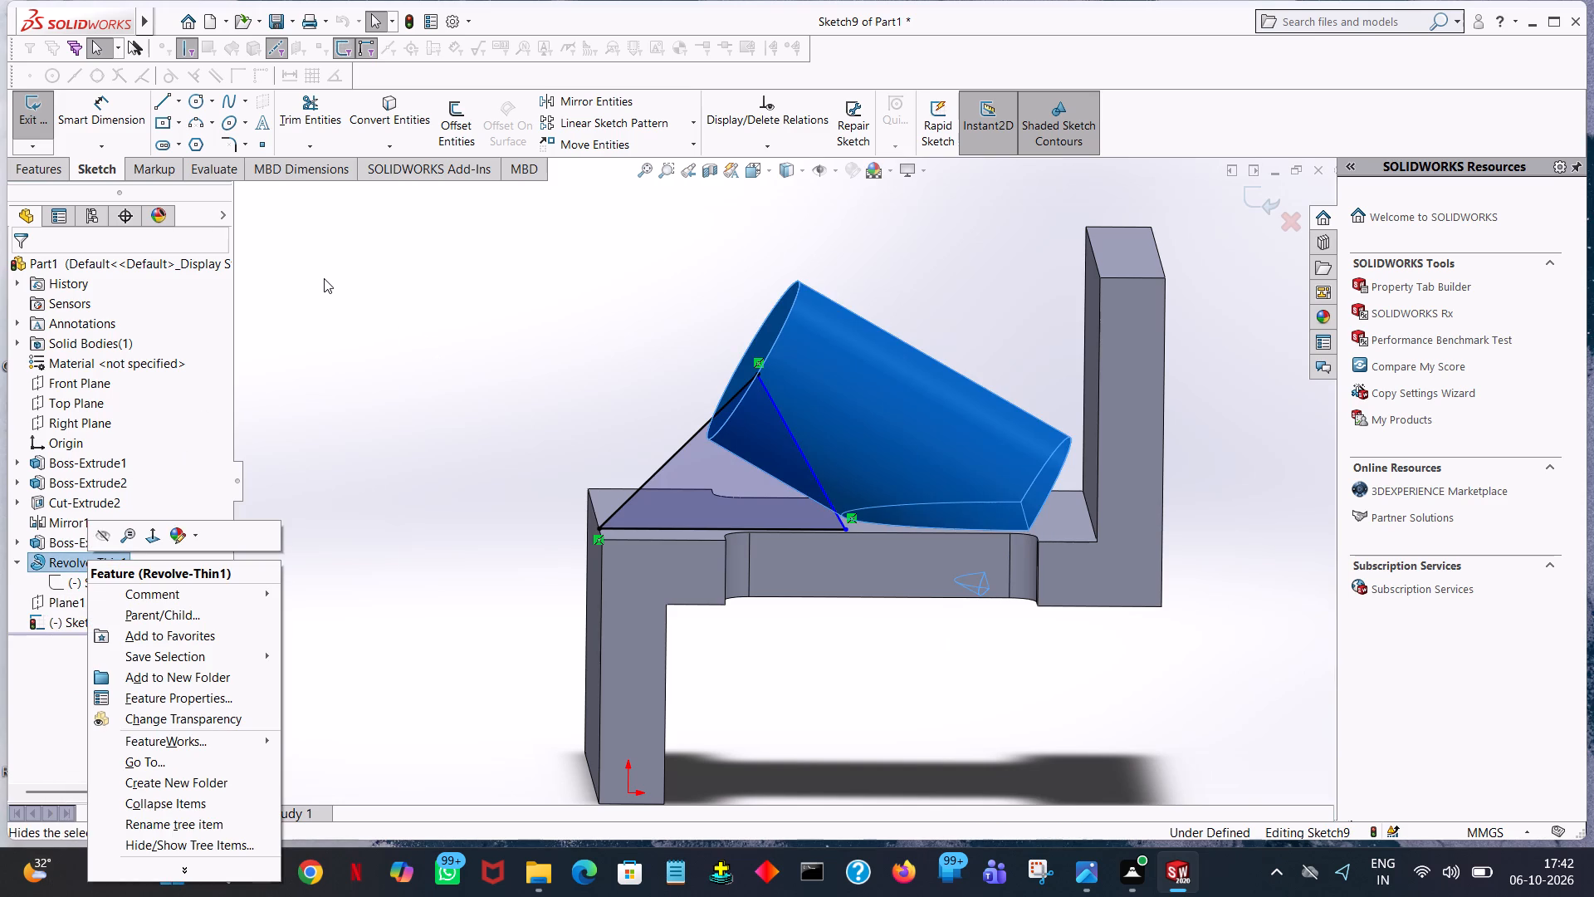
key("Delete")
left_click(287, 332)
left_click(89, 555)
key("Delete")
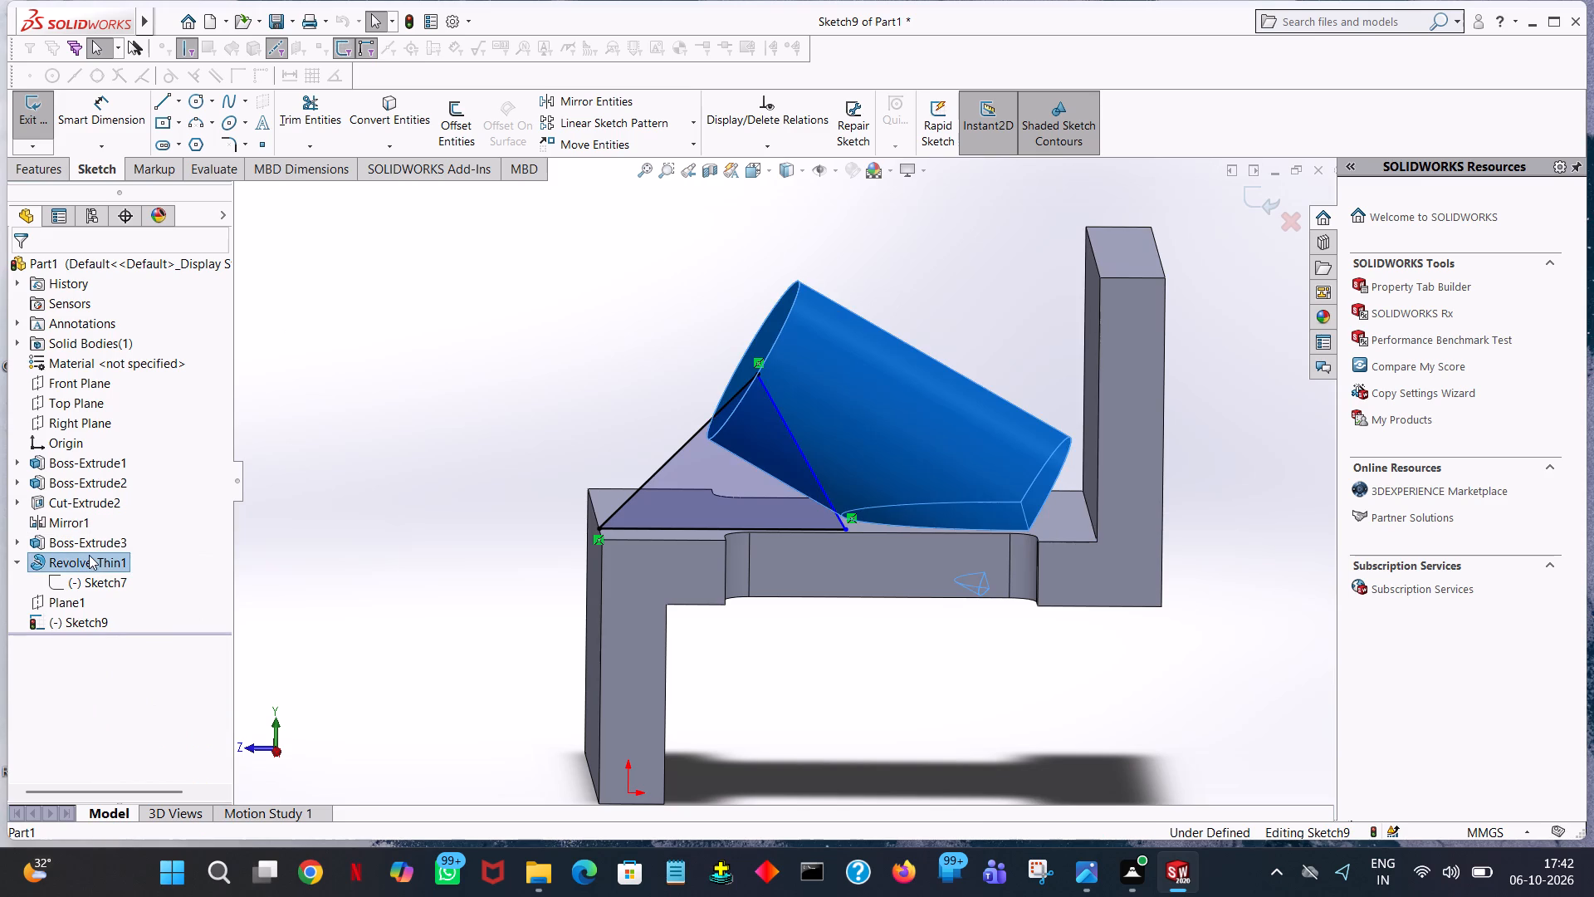
Open Sketch7, the axis line sketch of the inclined cylinder, for editing.
left_click(86, 586)
right_click(86, 586)
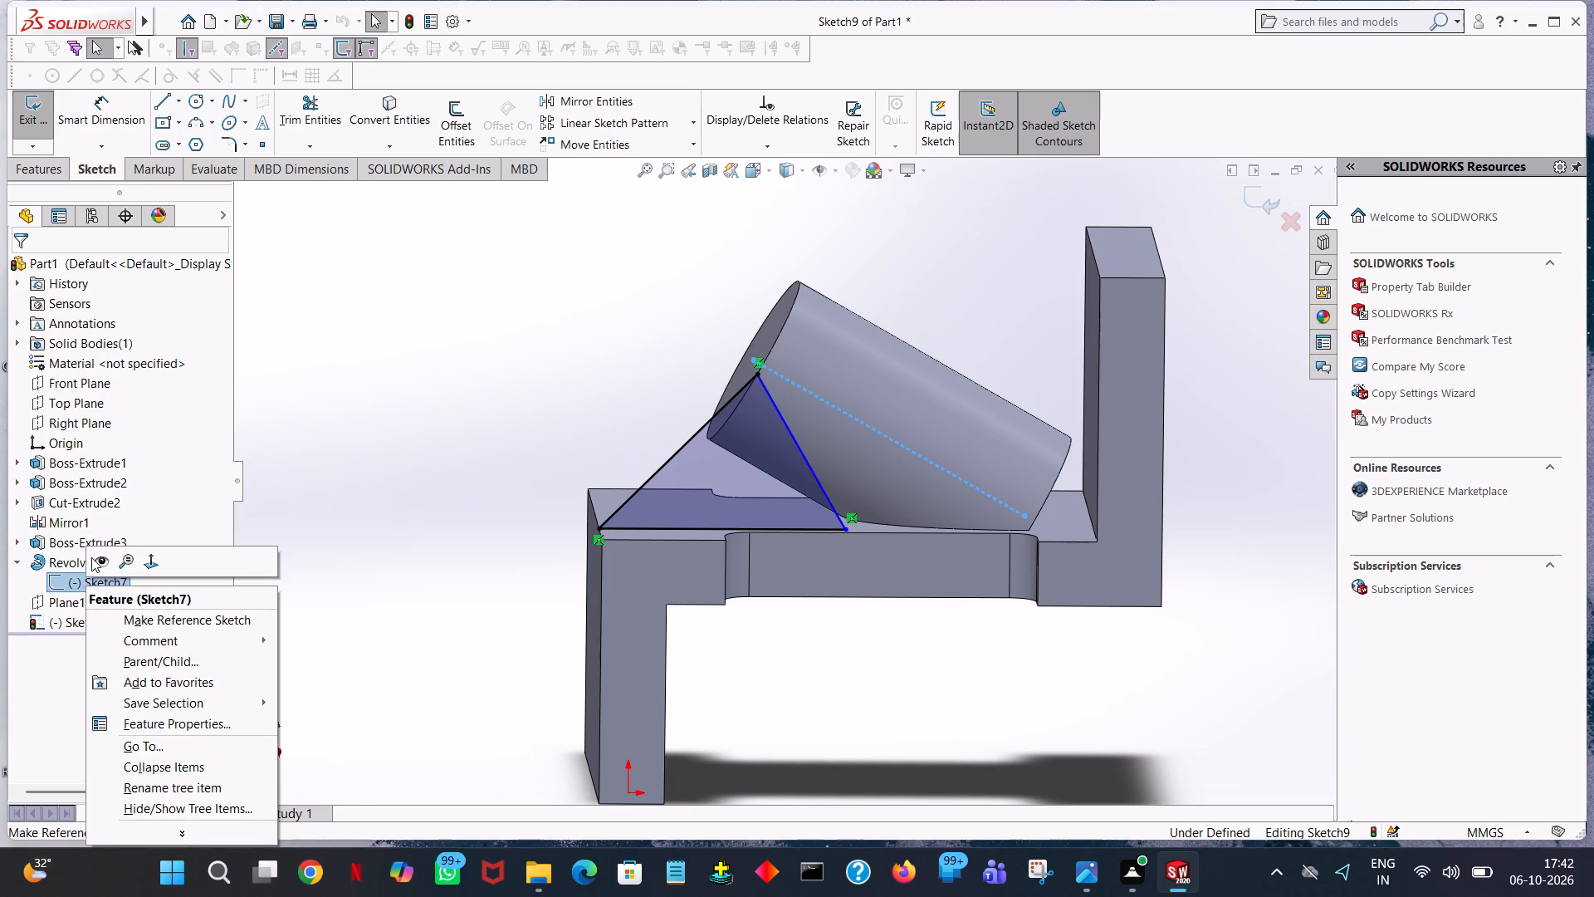
left_click(266, 493)
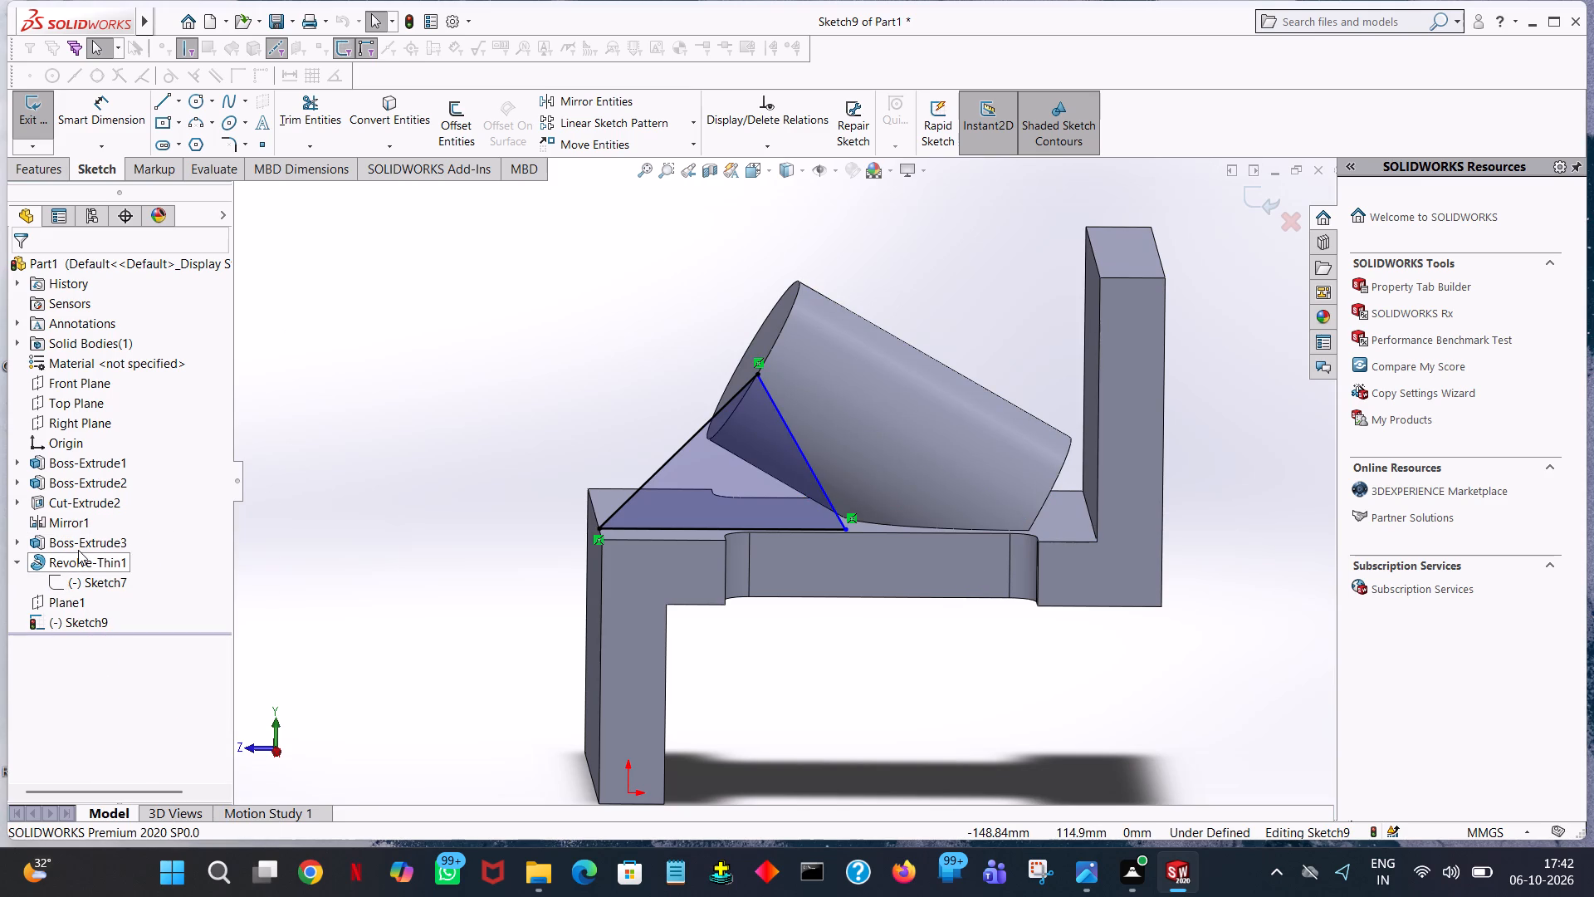
left_click(71, 574)
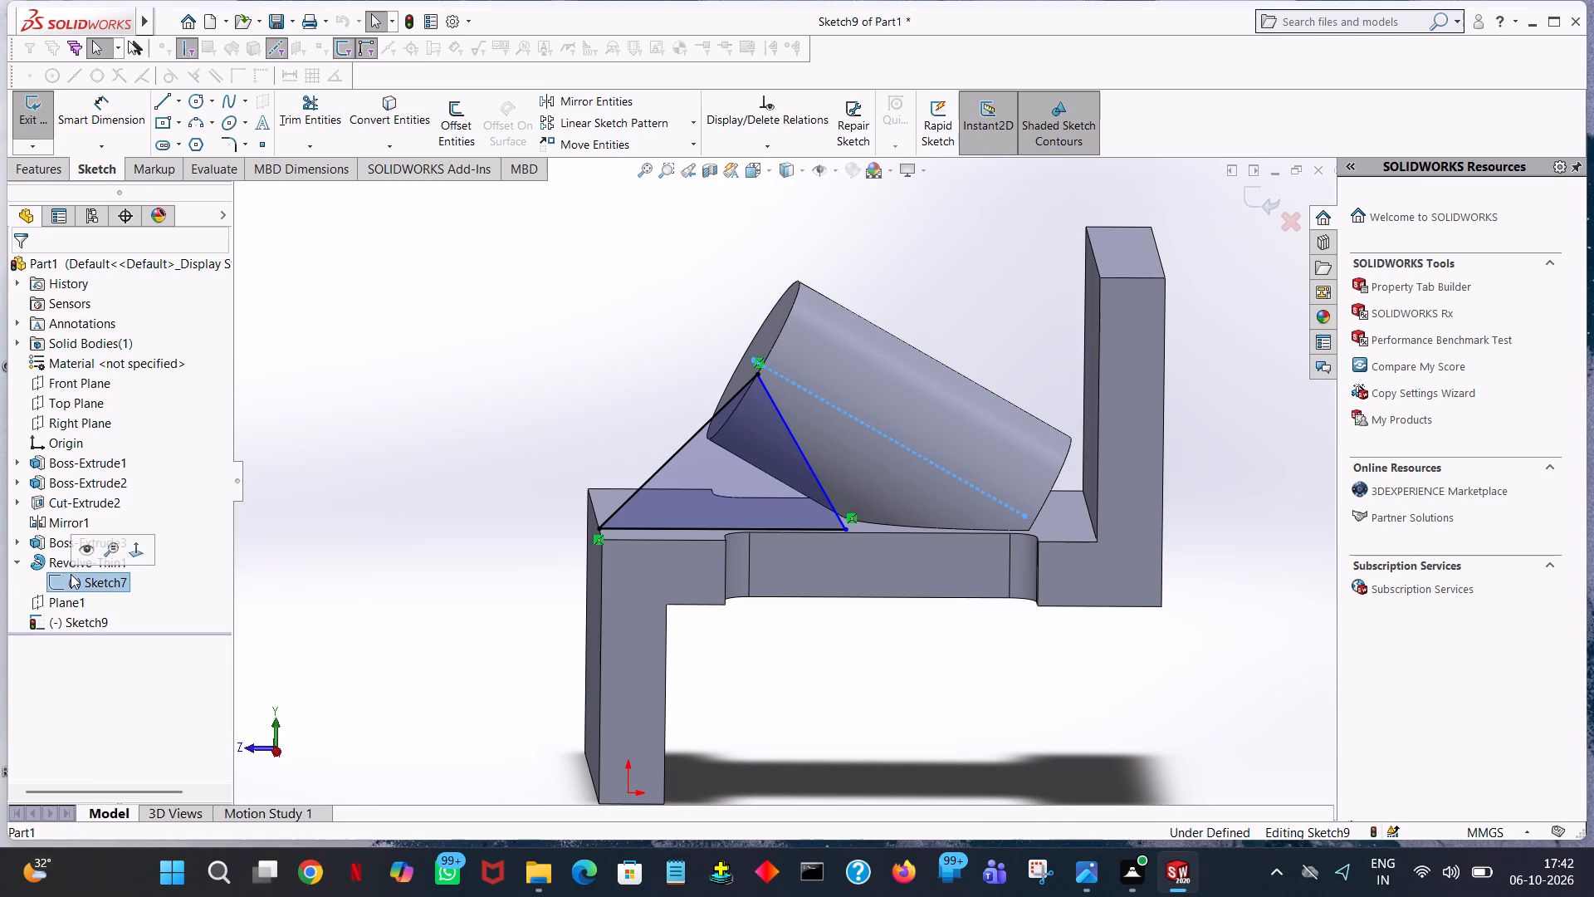
left_click(80, 554)
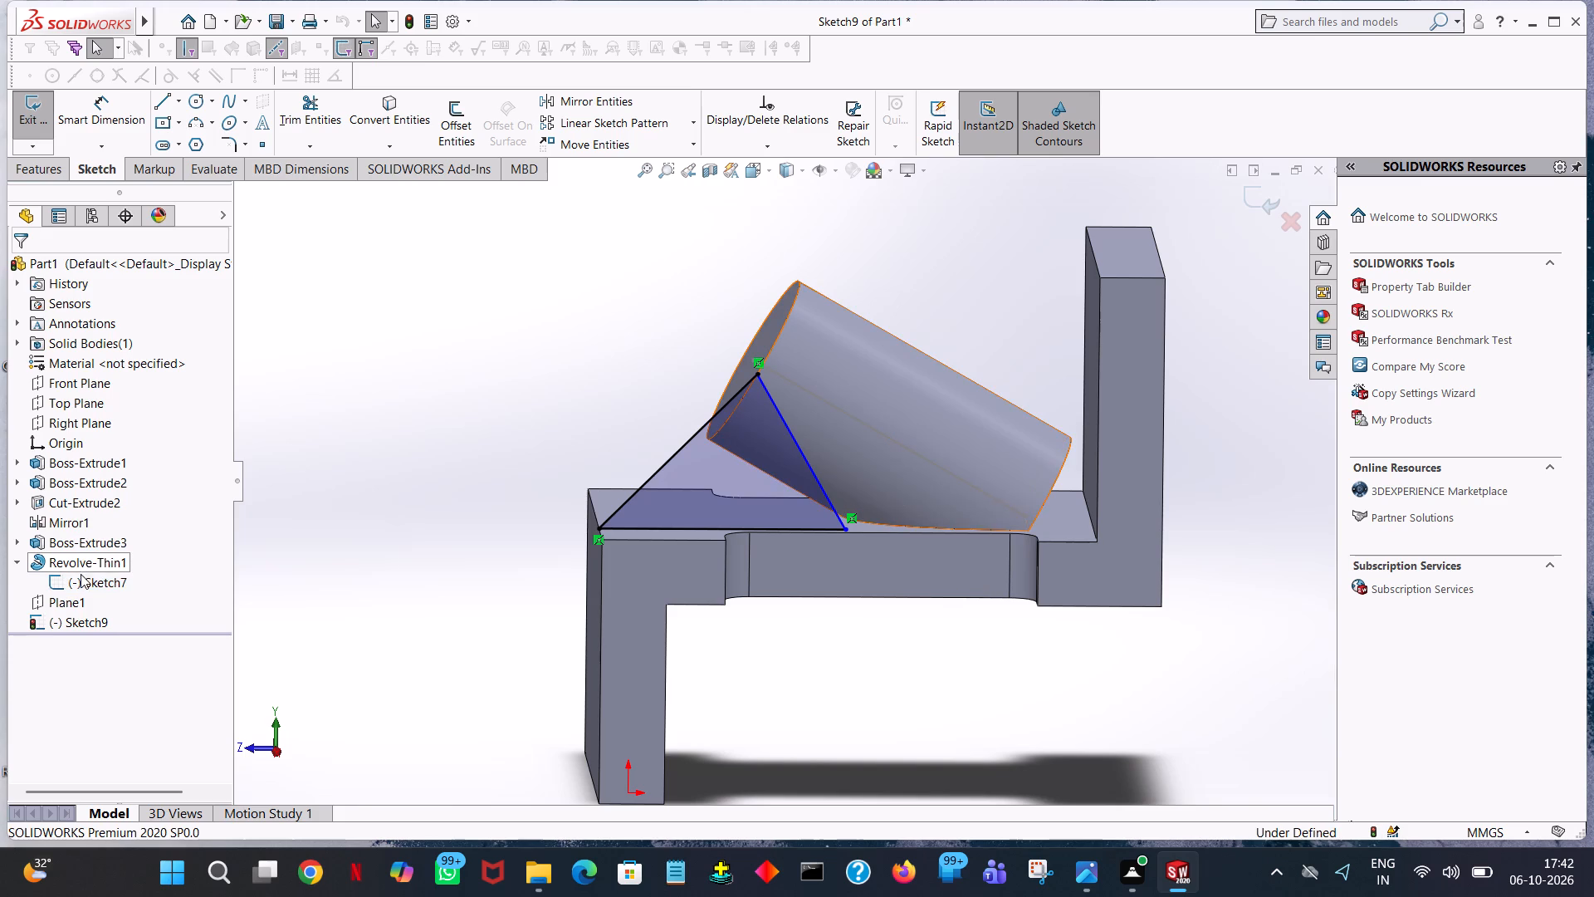
left_click(75, 578)
left_click(86, 556)
left_click(88, 576)
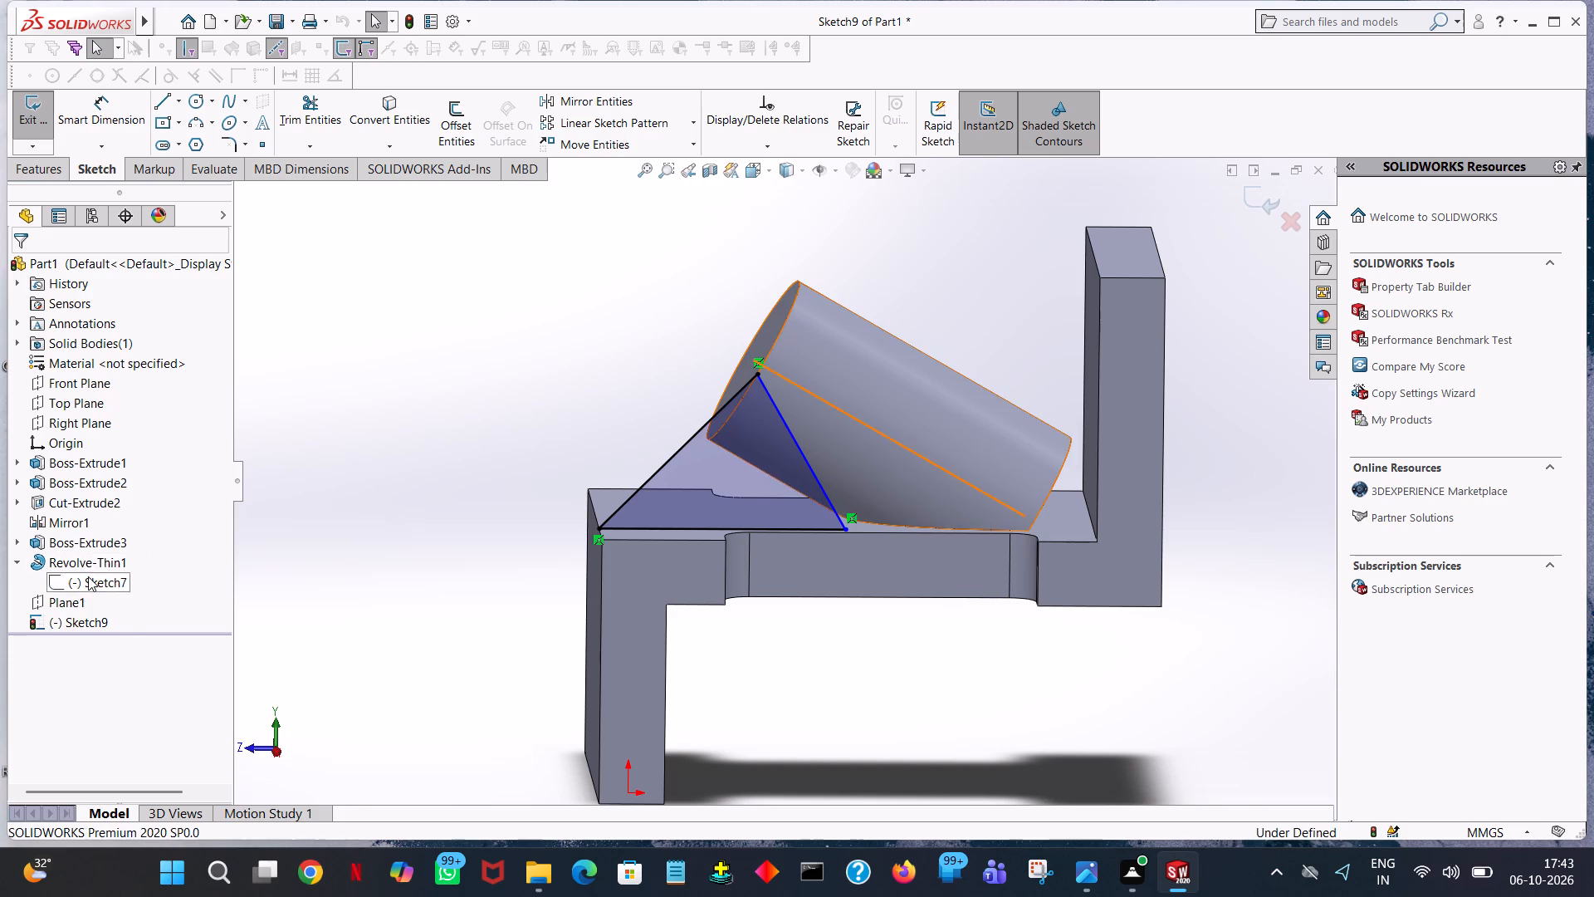
right_click(88, 576)
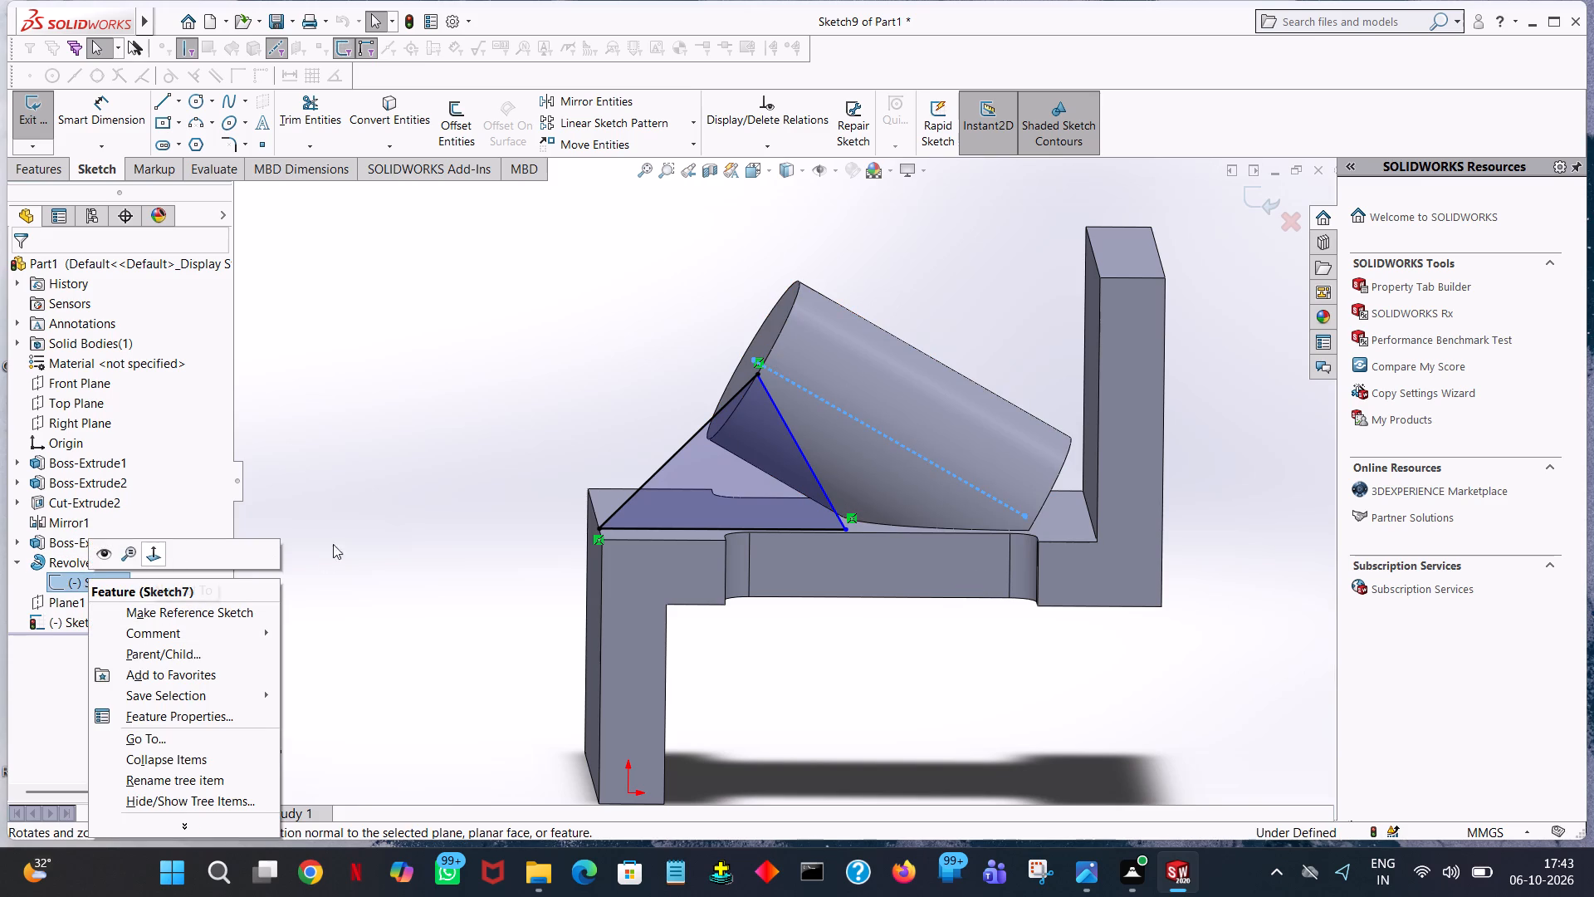
left_click(340, 527)
left_click(78, 579)
double_click(78, 579)
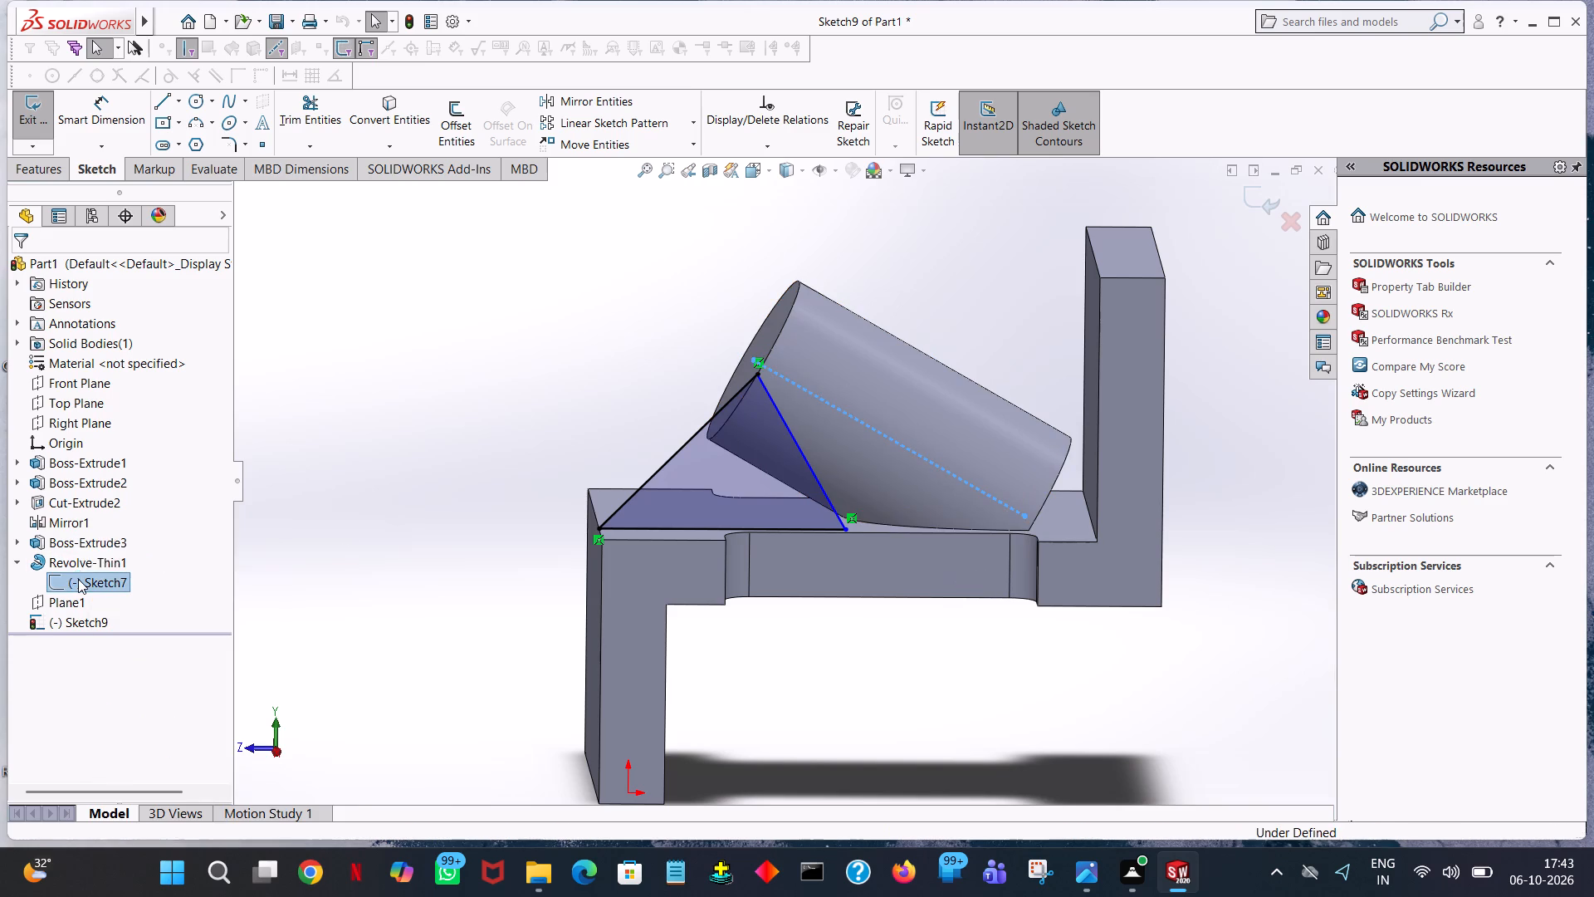
left_click(78, 579)
right_click(78, 579)
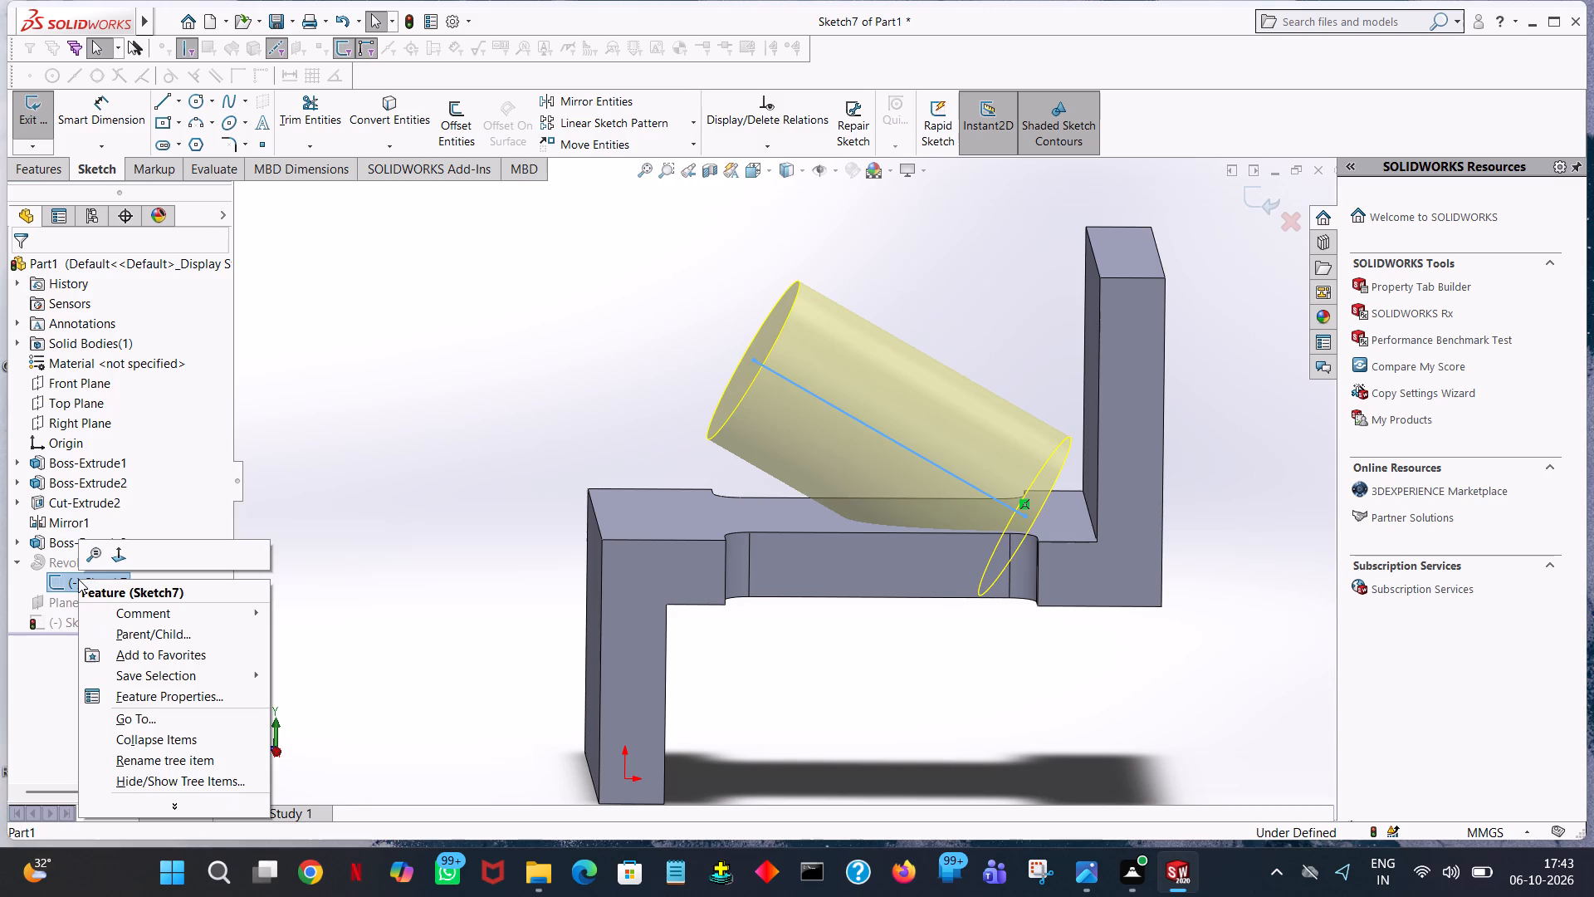
left_click(288, 503)
Trim away the cylinder's axis line in Sketch7 using Trim to closest.
middle_click_drag(346, 405, 417, 349)
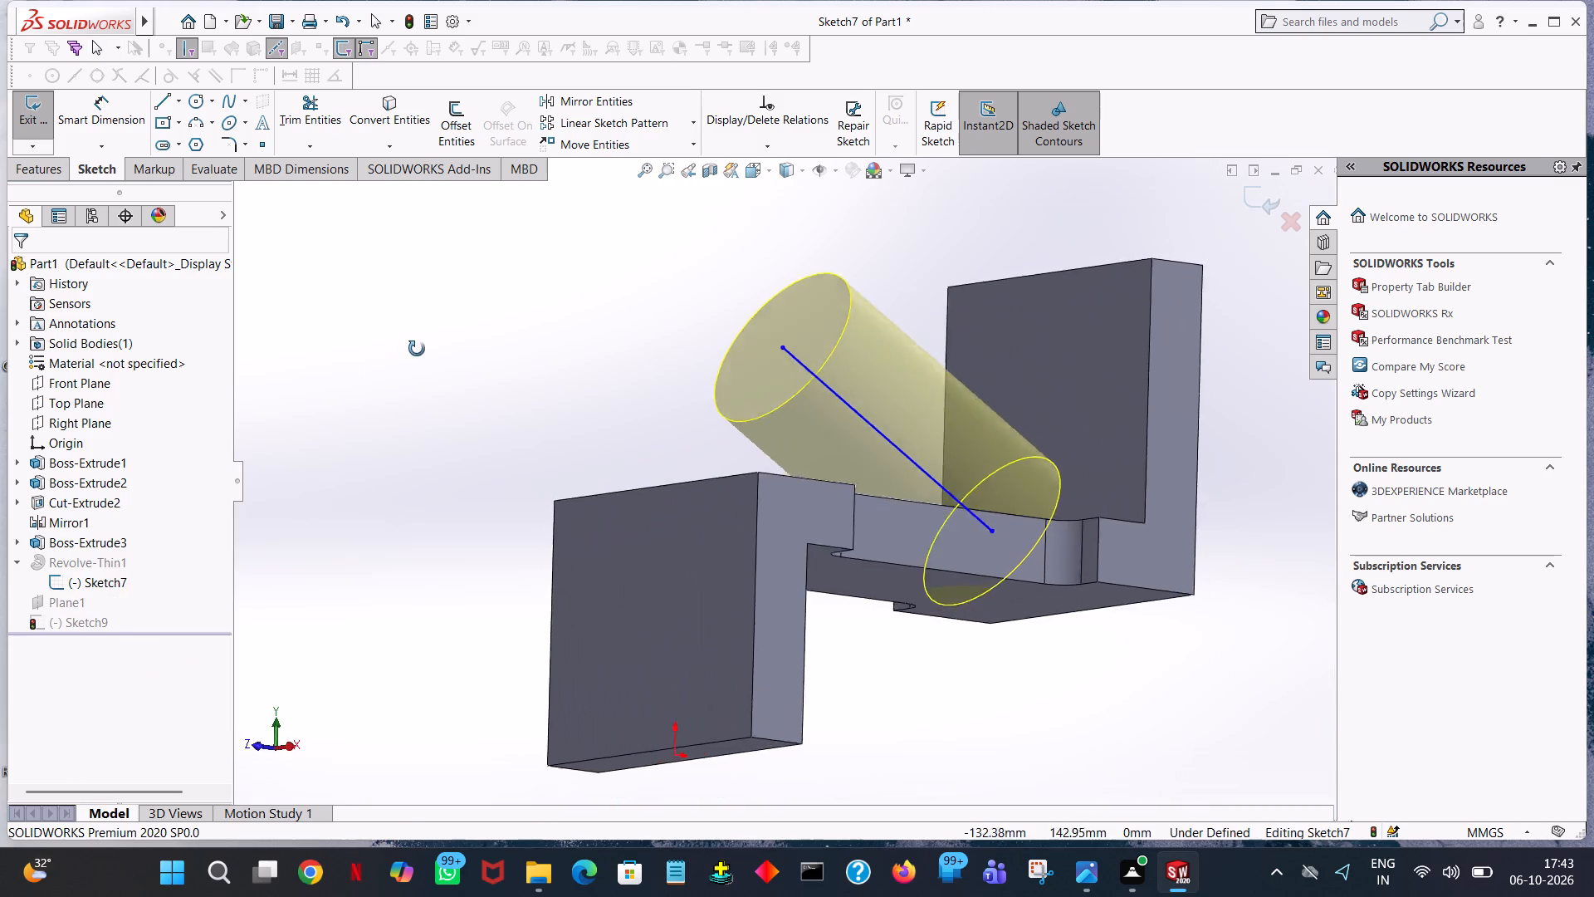
middle_click_drag(417, 349, 517, 621)
left_click(318, 121)
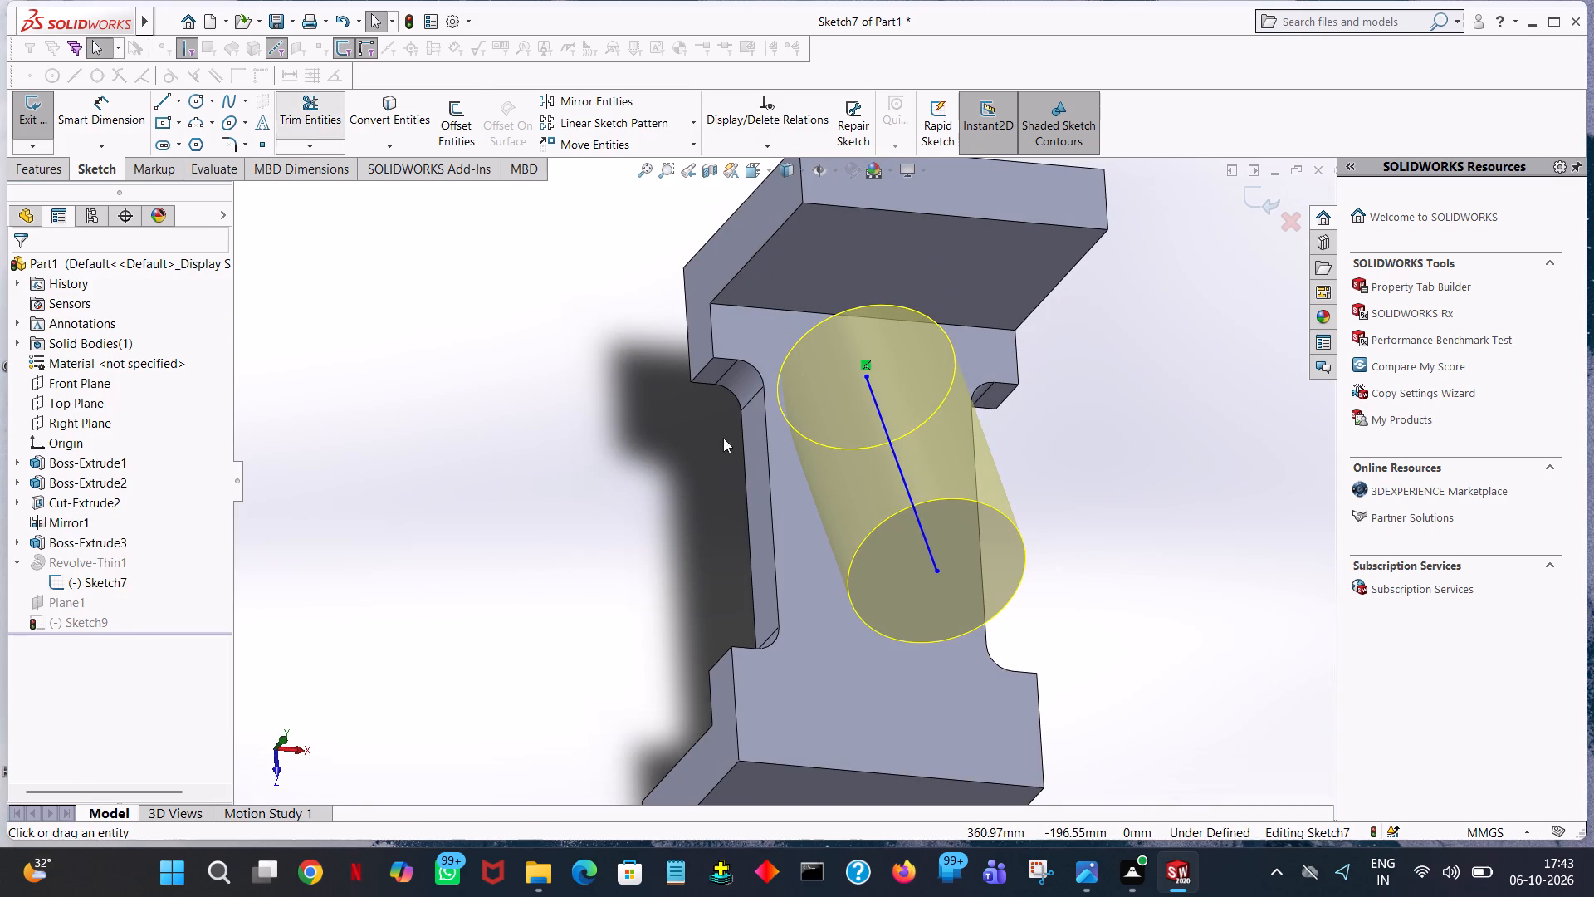
left_click(936, 561)
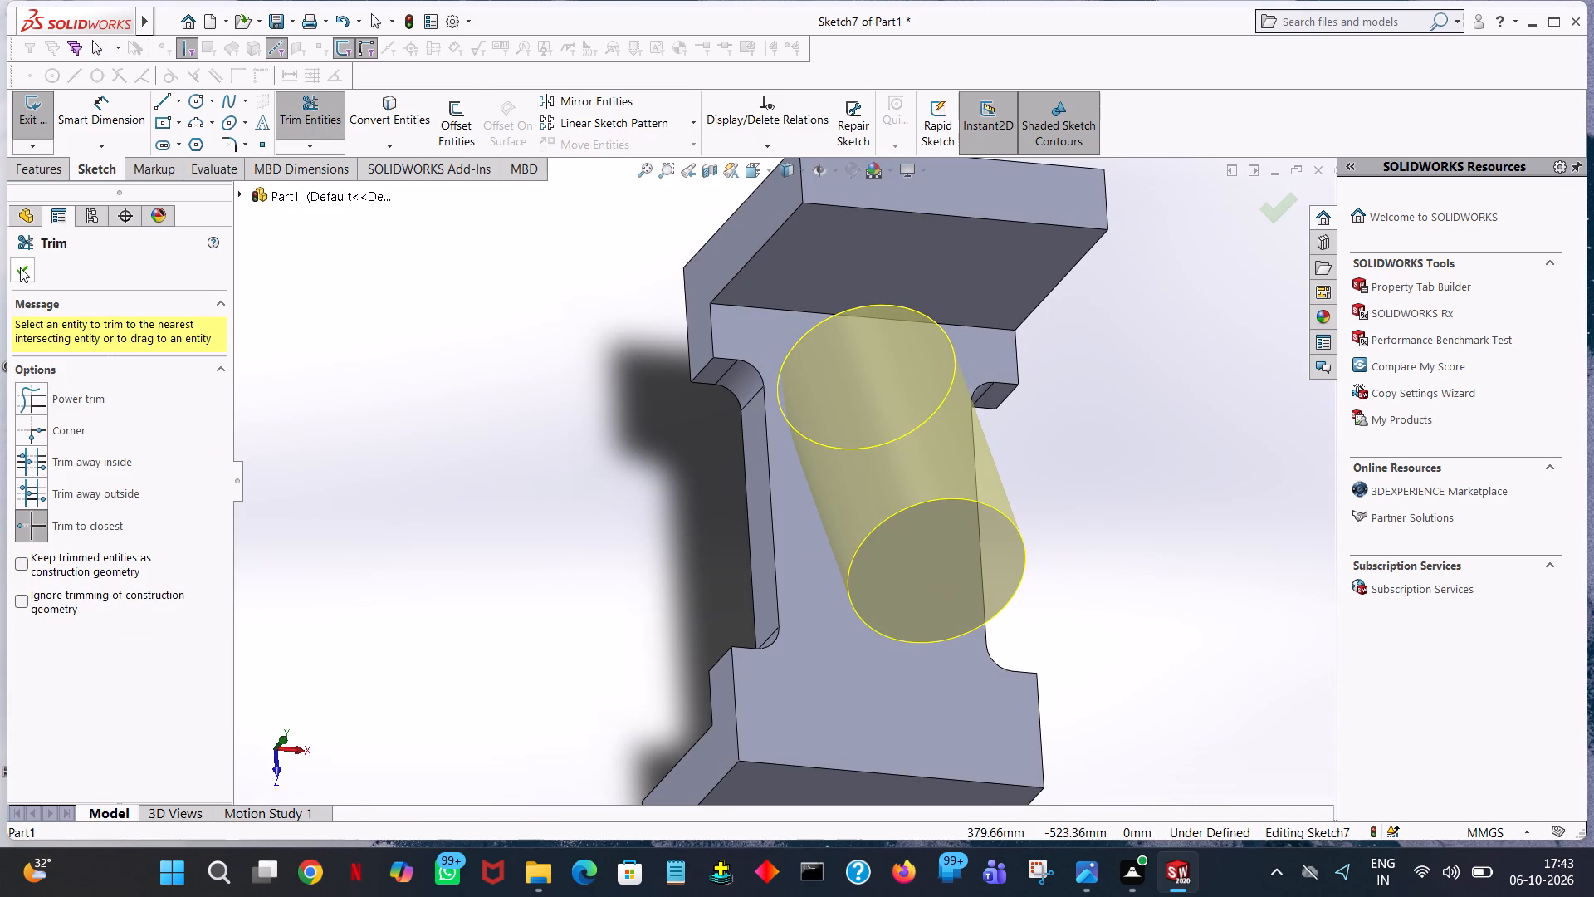
left_click(20, 267)
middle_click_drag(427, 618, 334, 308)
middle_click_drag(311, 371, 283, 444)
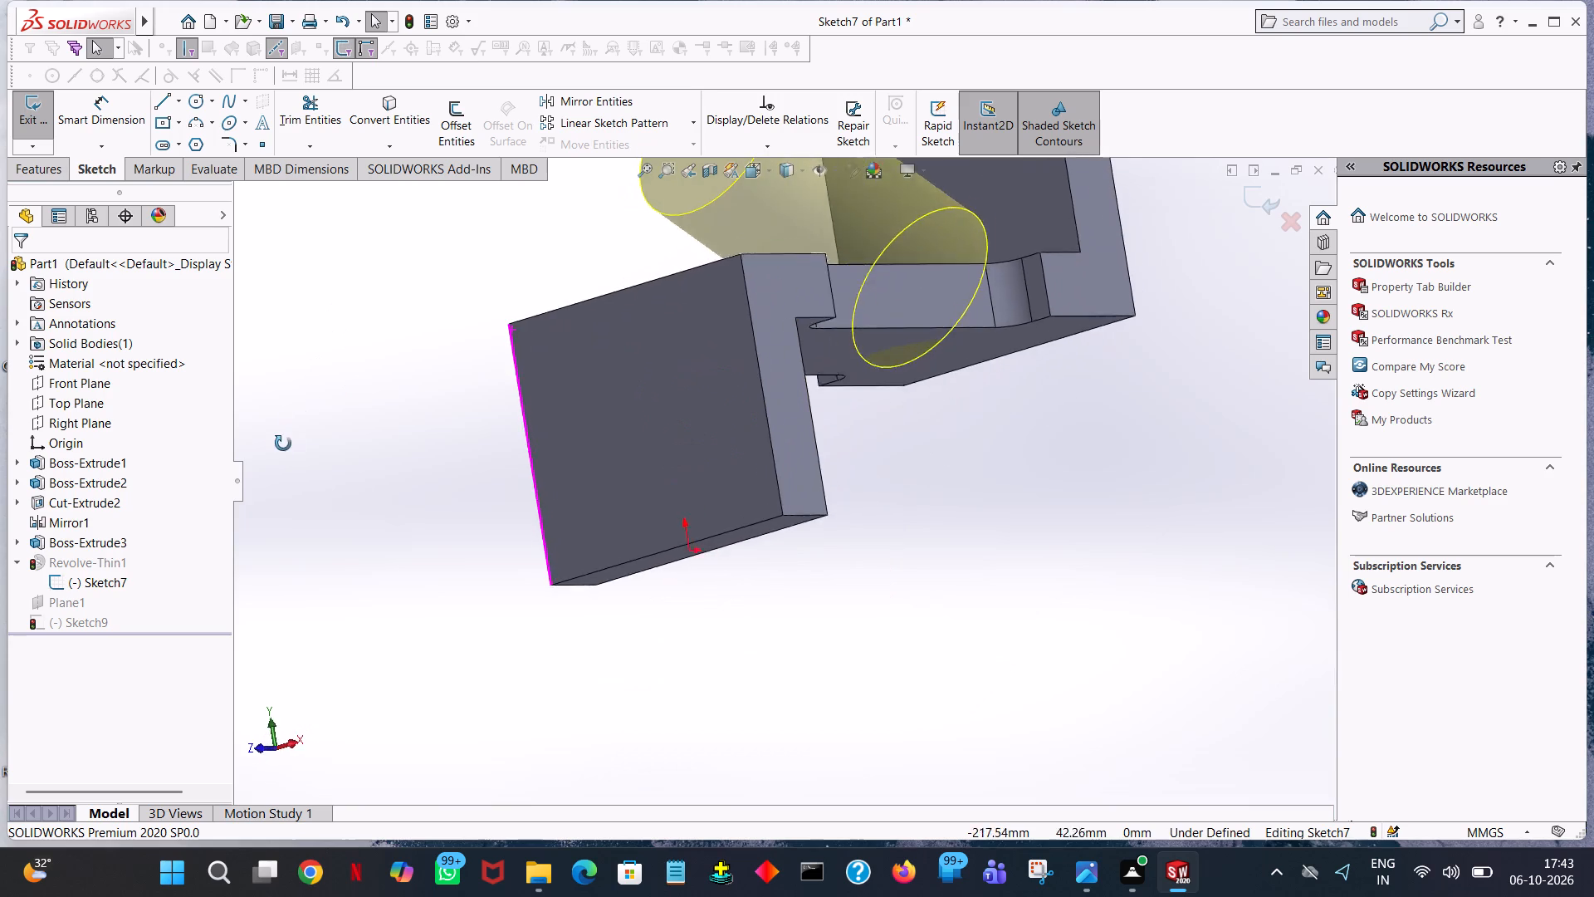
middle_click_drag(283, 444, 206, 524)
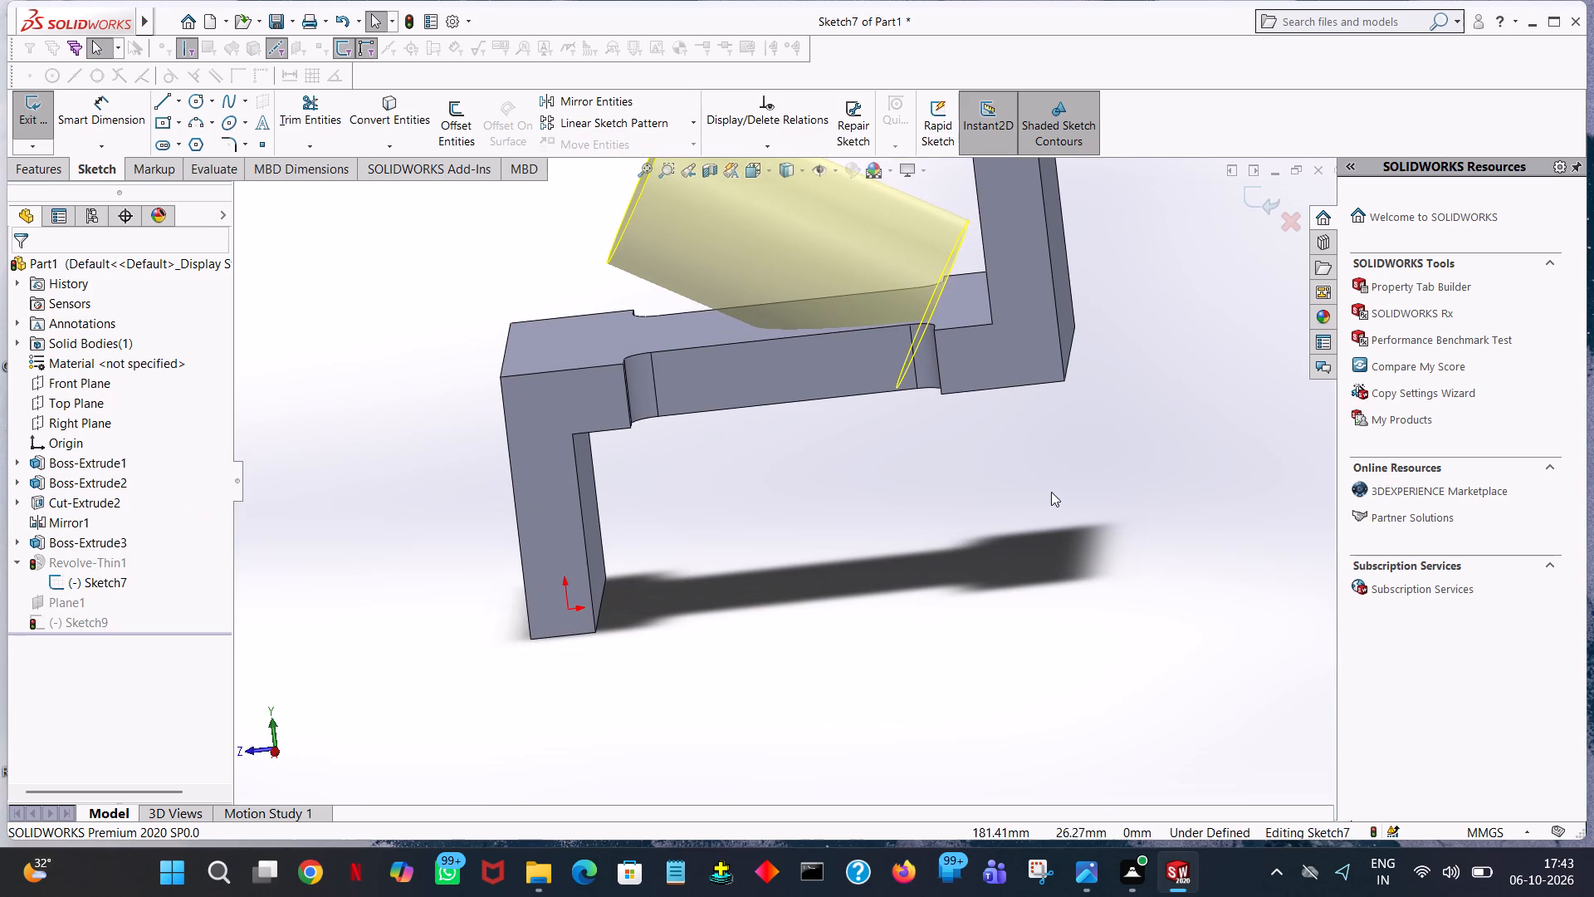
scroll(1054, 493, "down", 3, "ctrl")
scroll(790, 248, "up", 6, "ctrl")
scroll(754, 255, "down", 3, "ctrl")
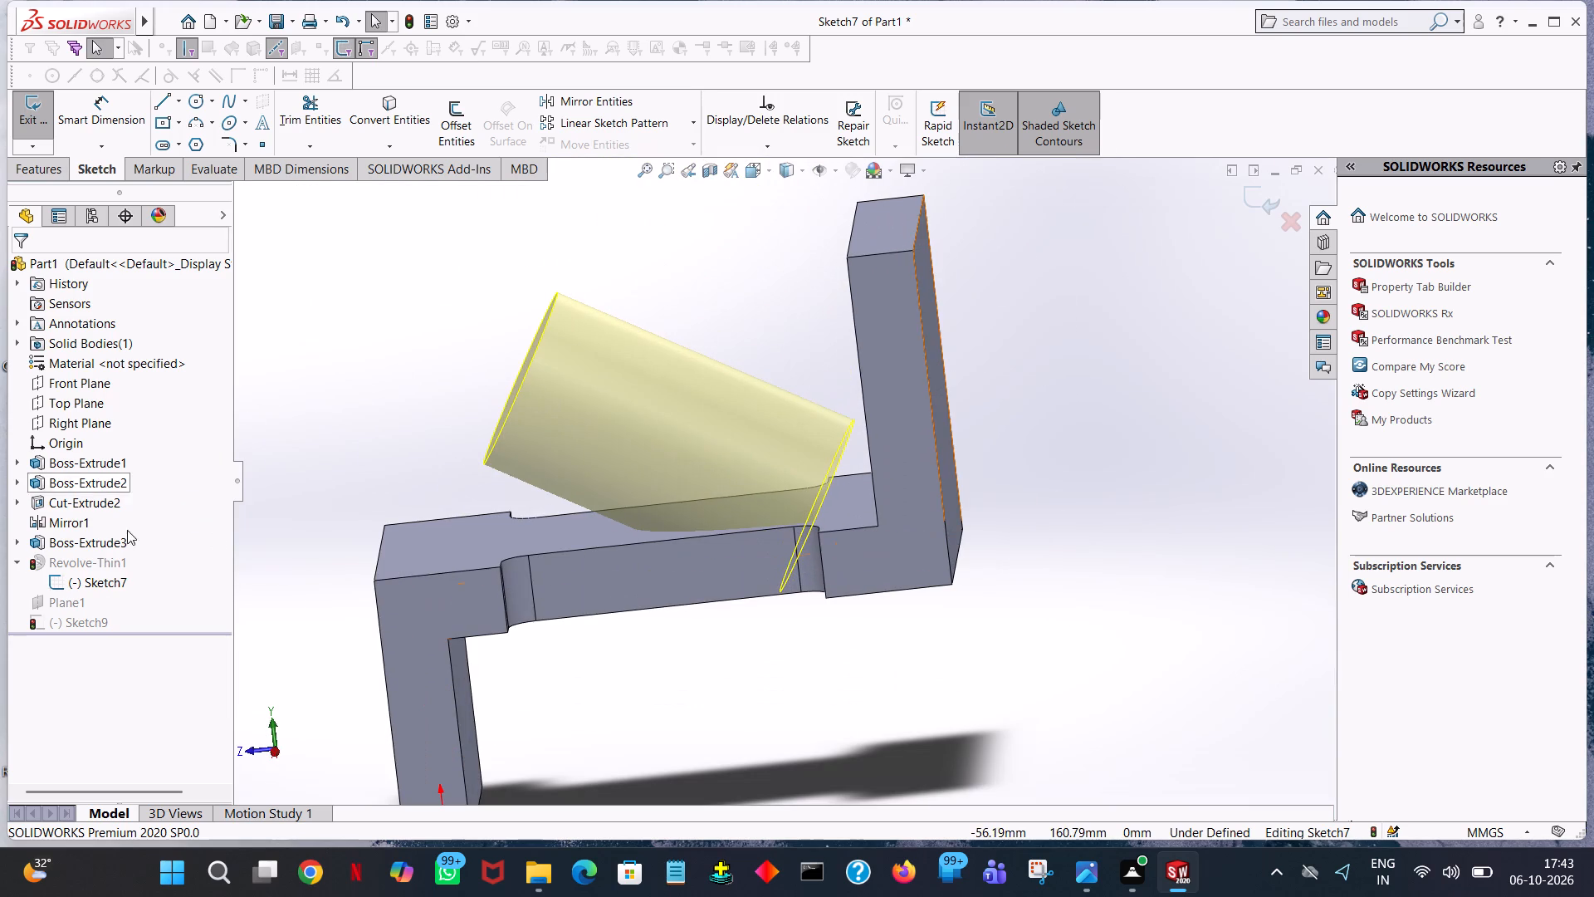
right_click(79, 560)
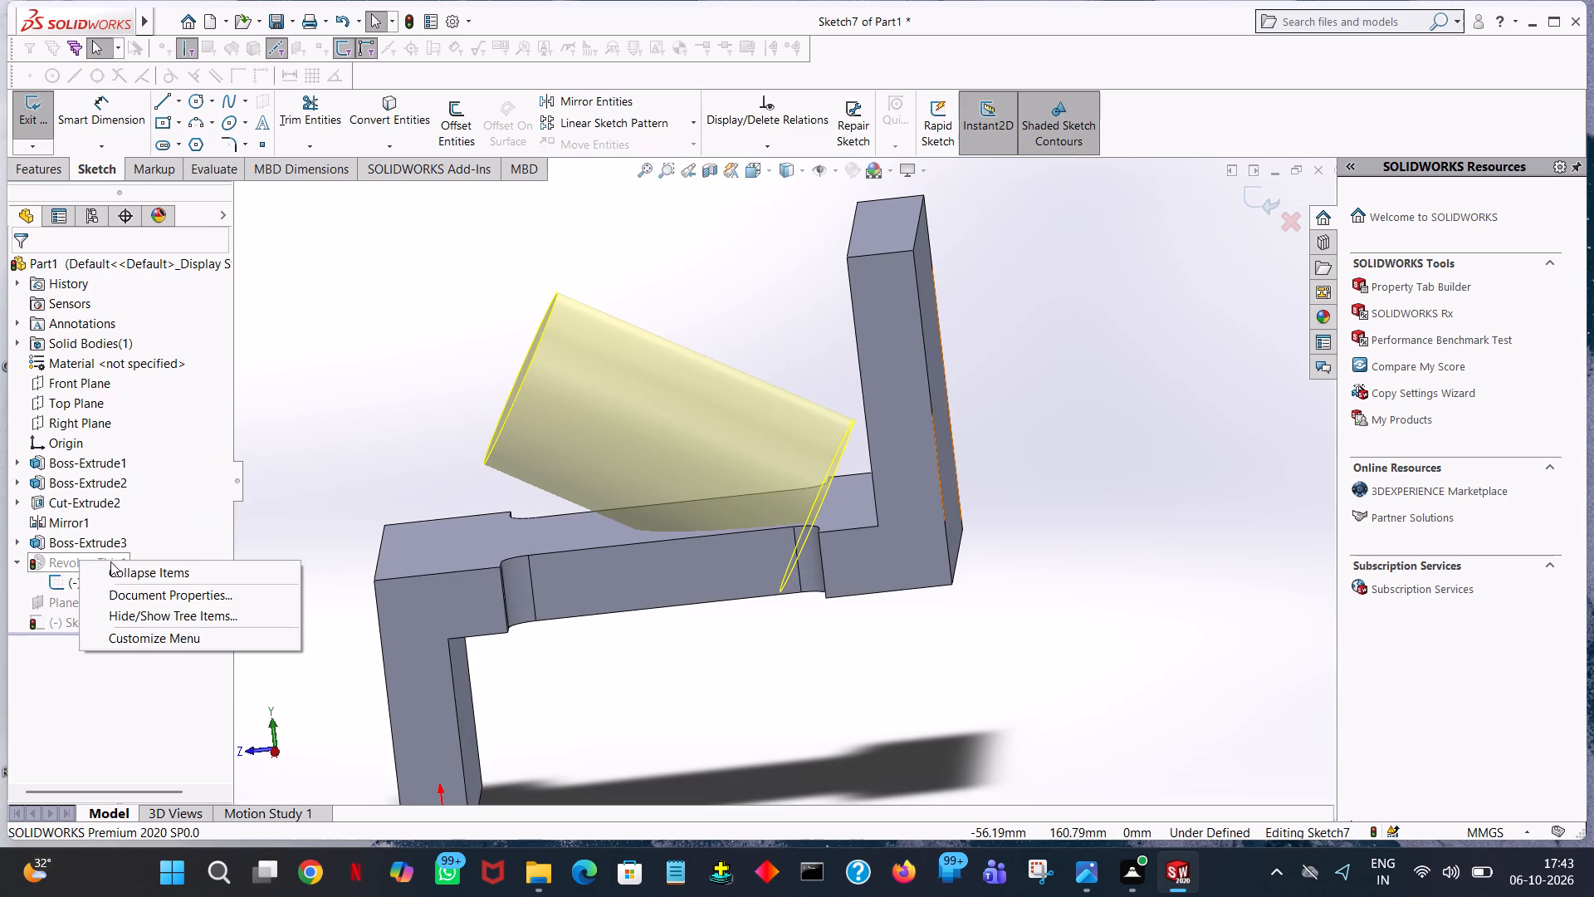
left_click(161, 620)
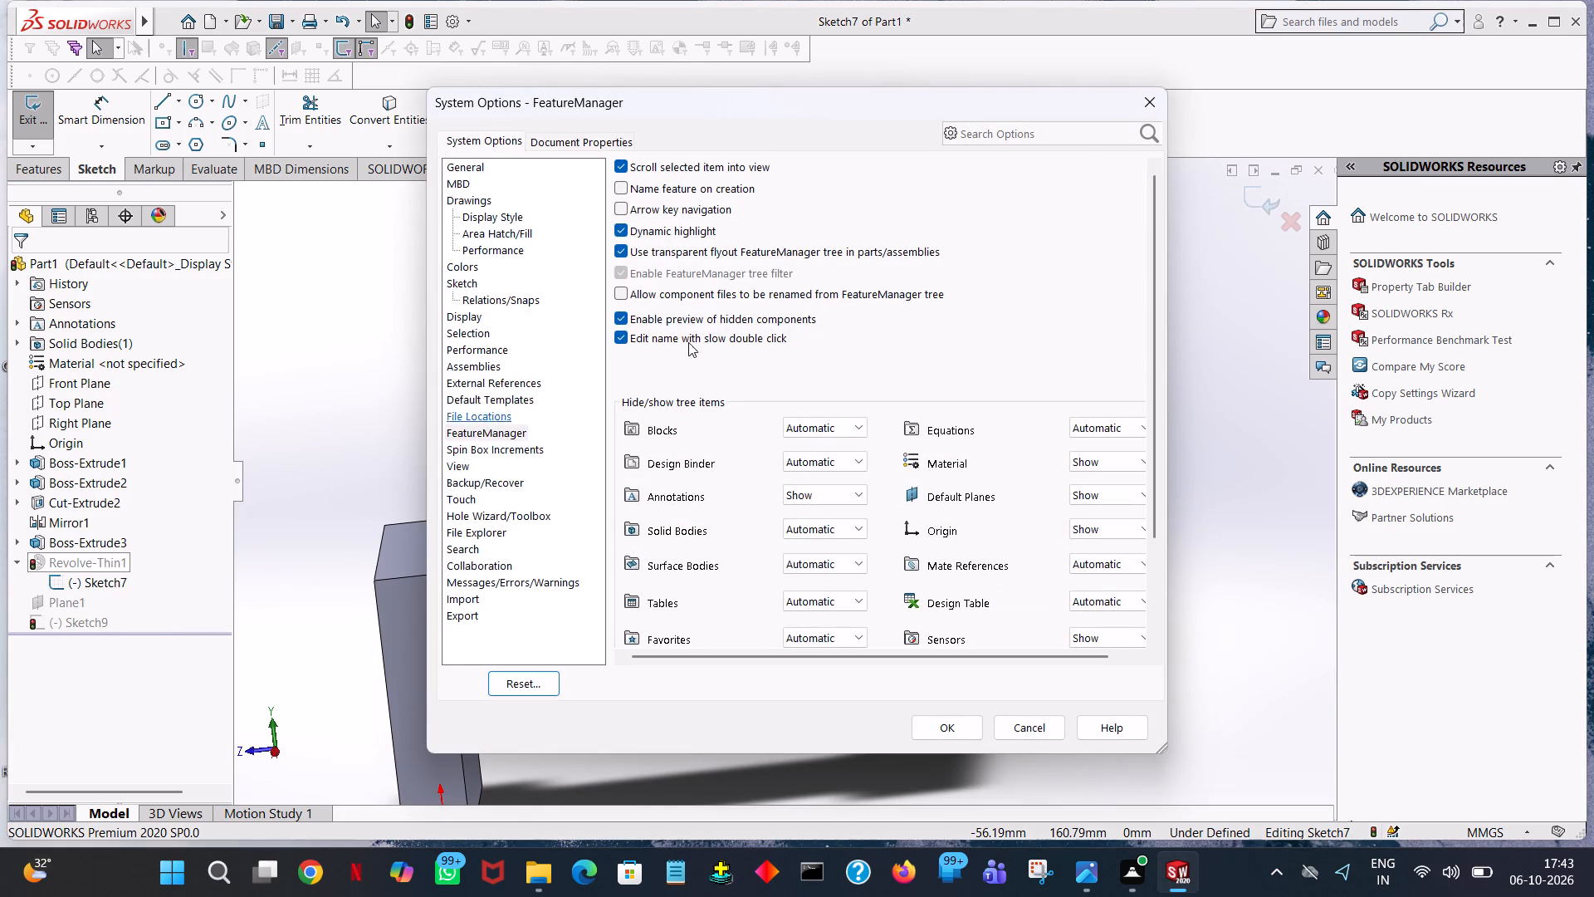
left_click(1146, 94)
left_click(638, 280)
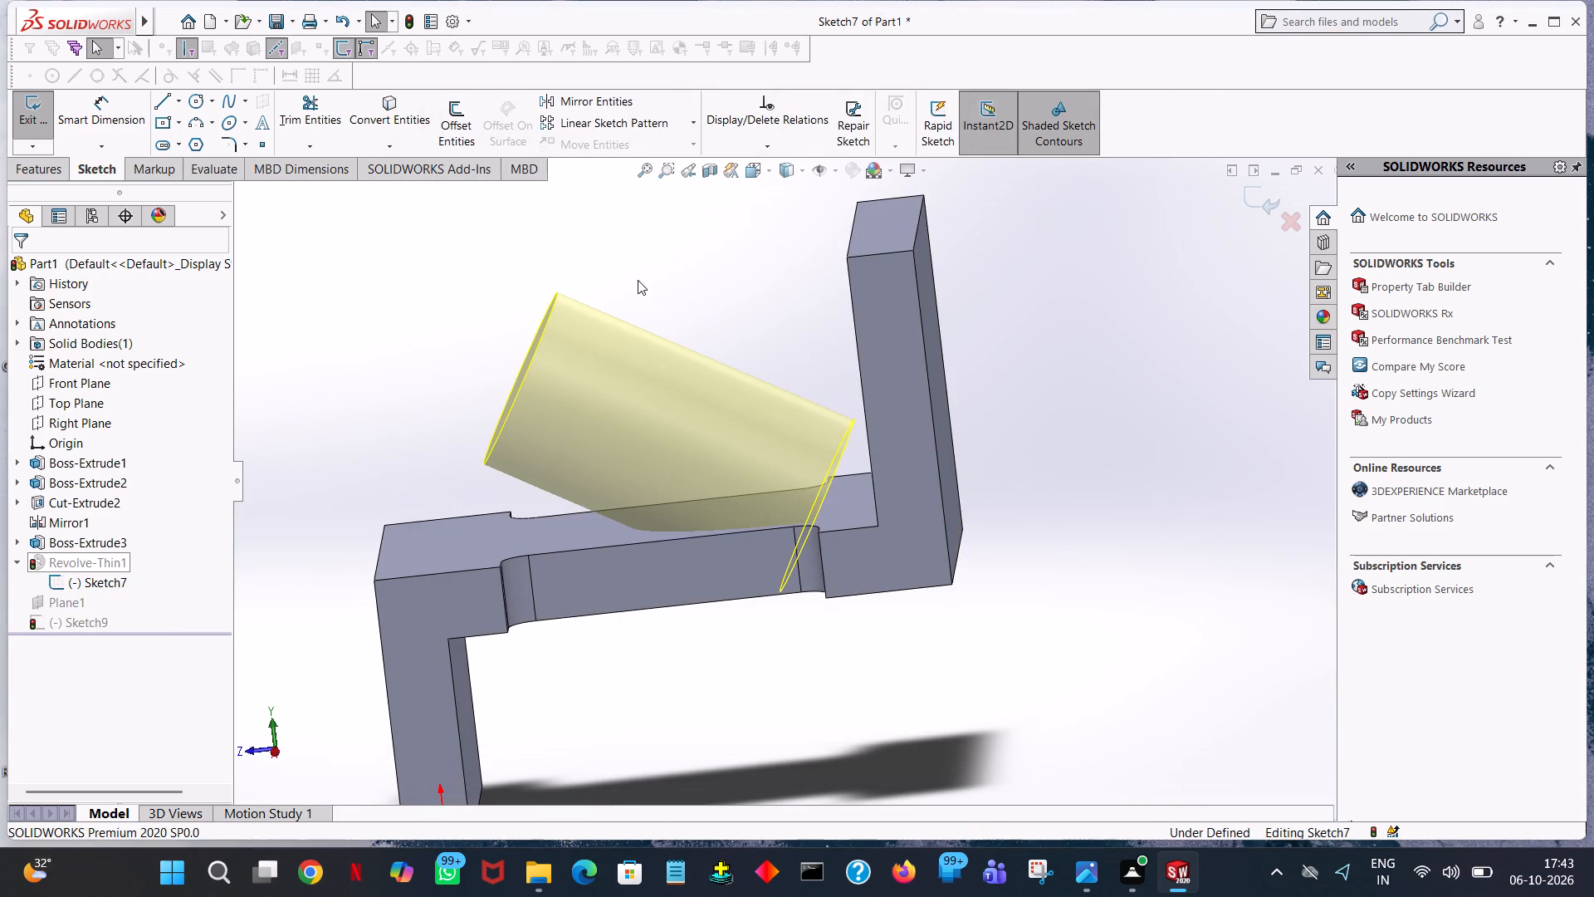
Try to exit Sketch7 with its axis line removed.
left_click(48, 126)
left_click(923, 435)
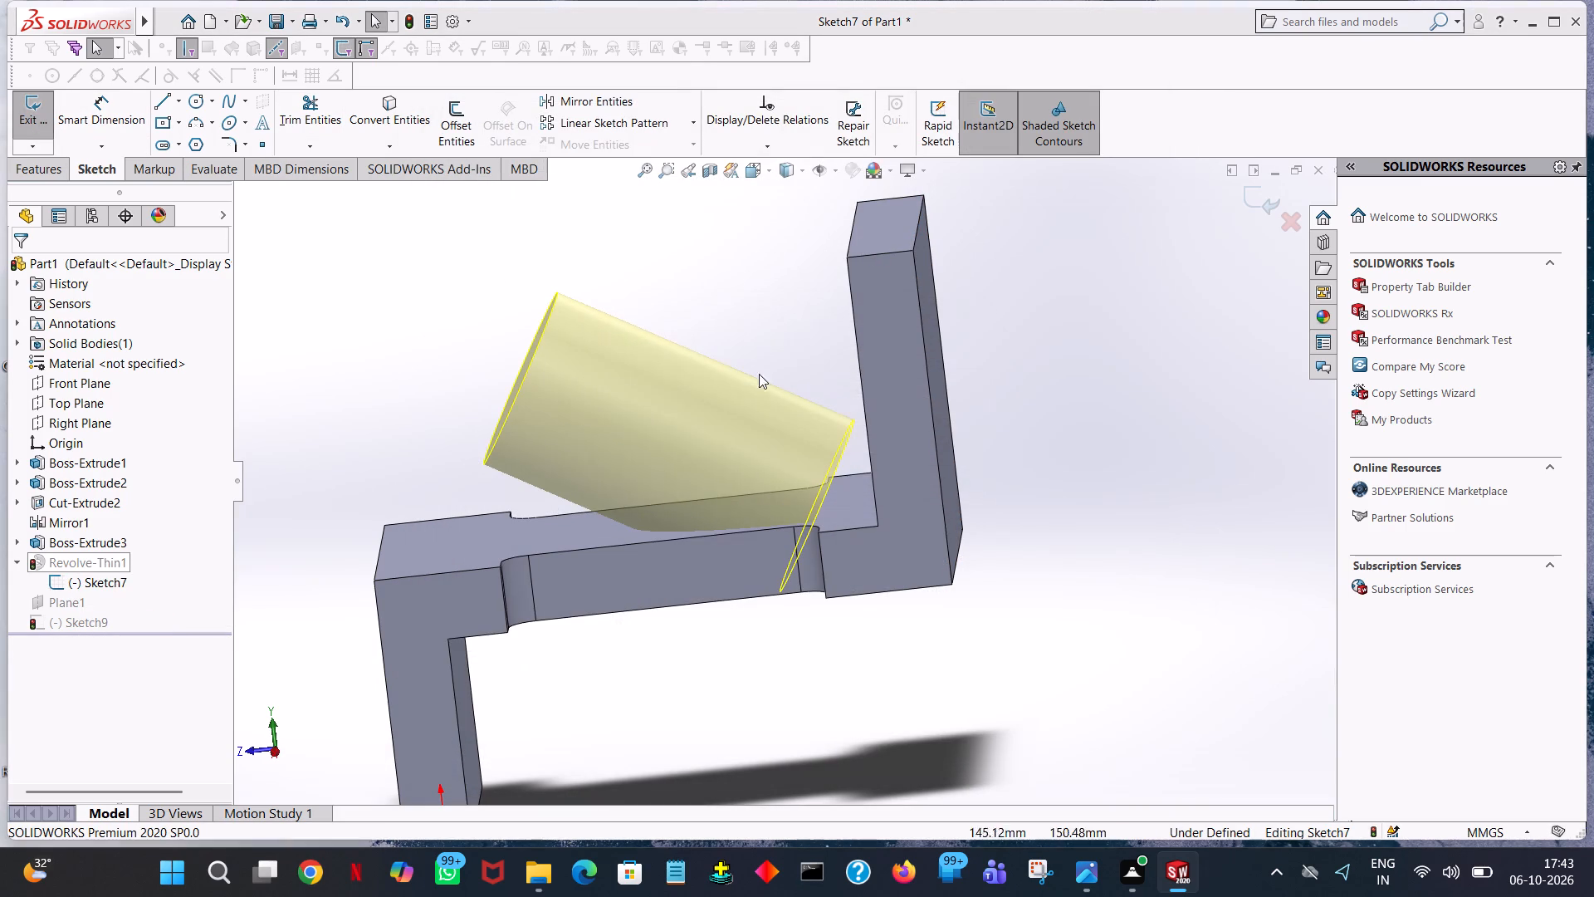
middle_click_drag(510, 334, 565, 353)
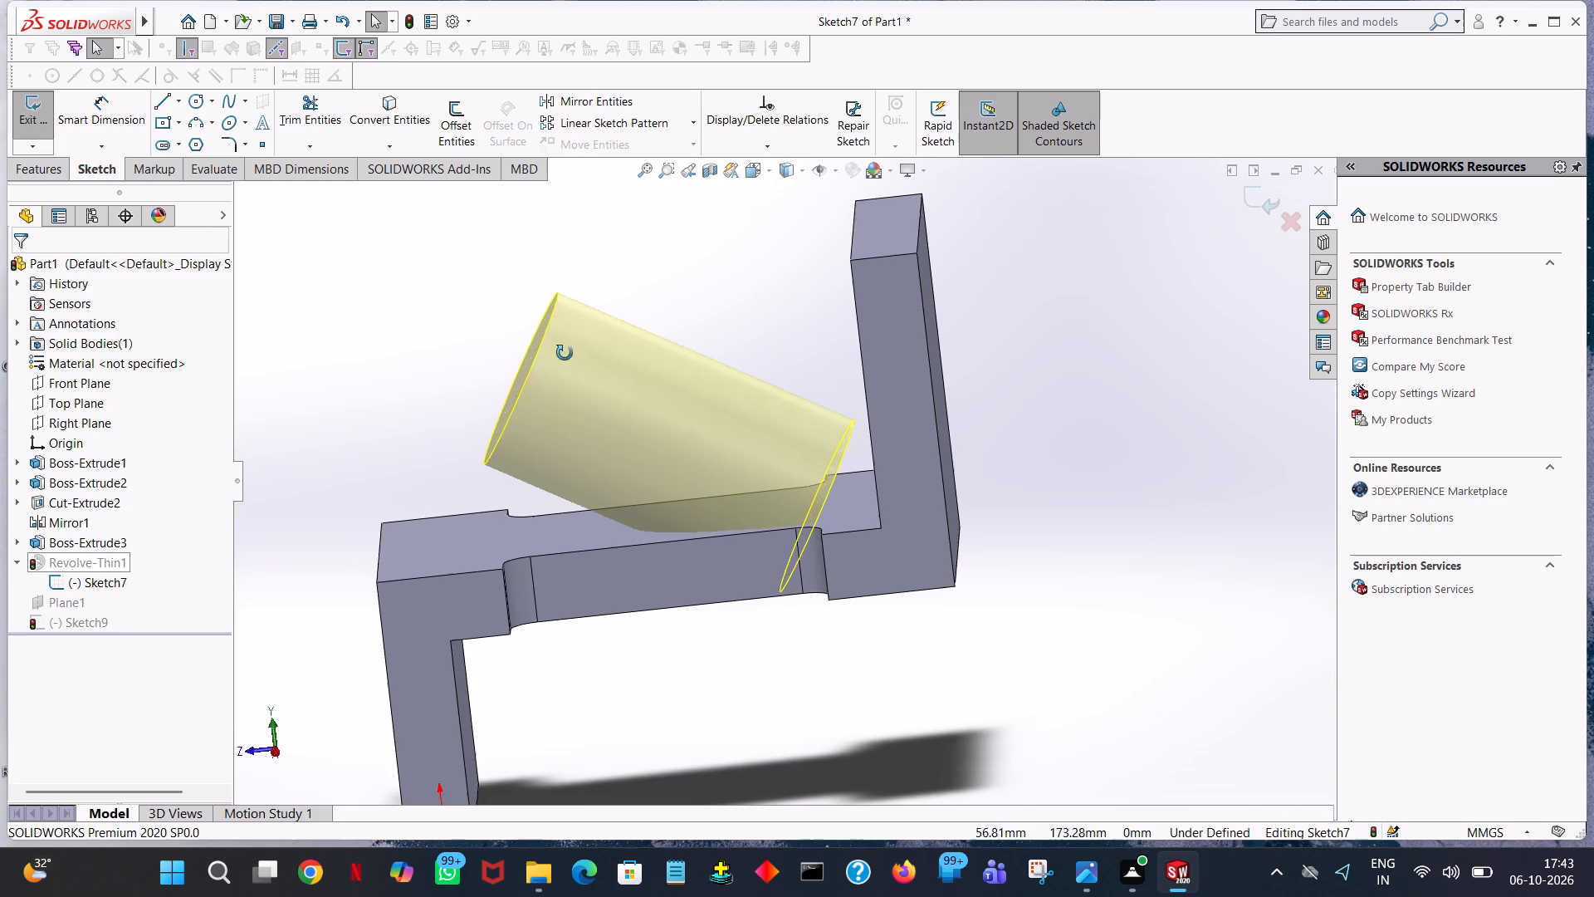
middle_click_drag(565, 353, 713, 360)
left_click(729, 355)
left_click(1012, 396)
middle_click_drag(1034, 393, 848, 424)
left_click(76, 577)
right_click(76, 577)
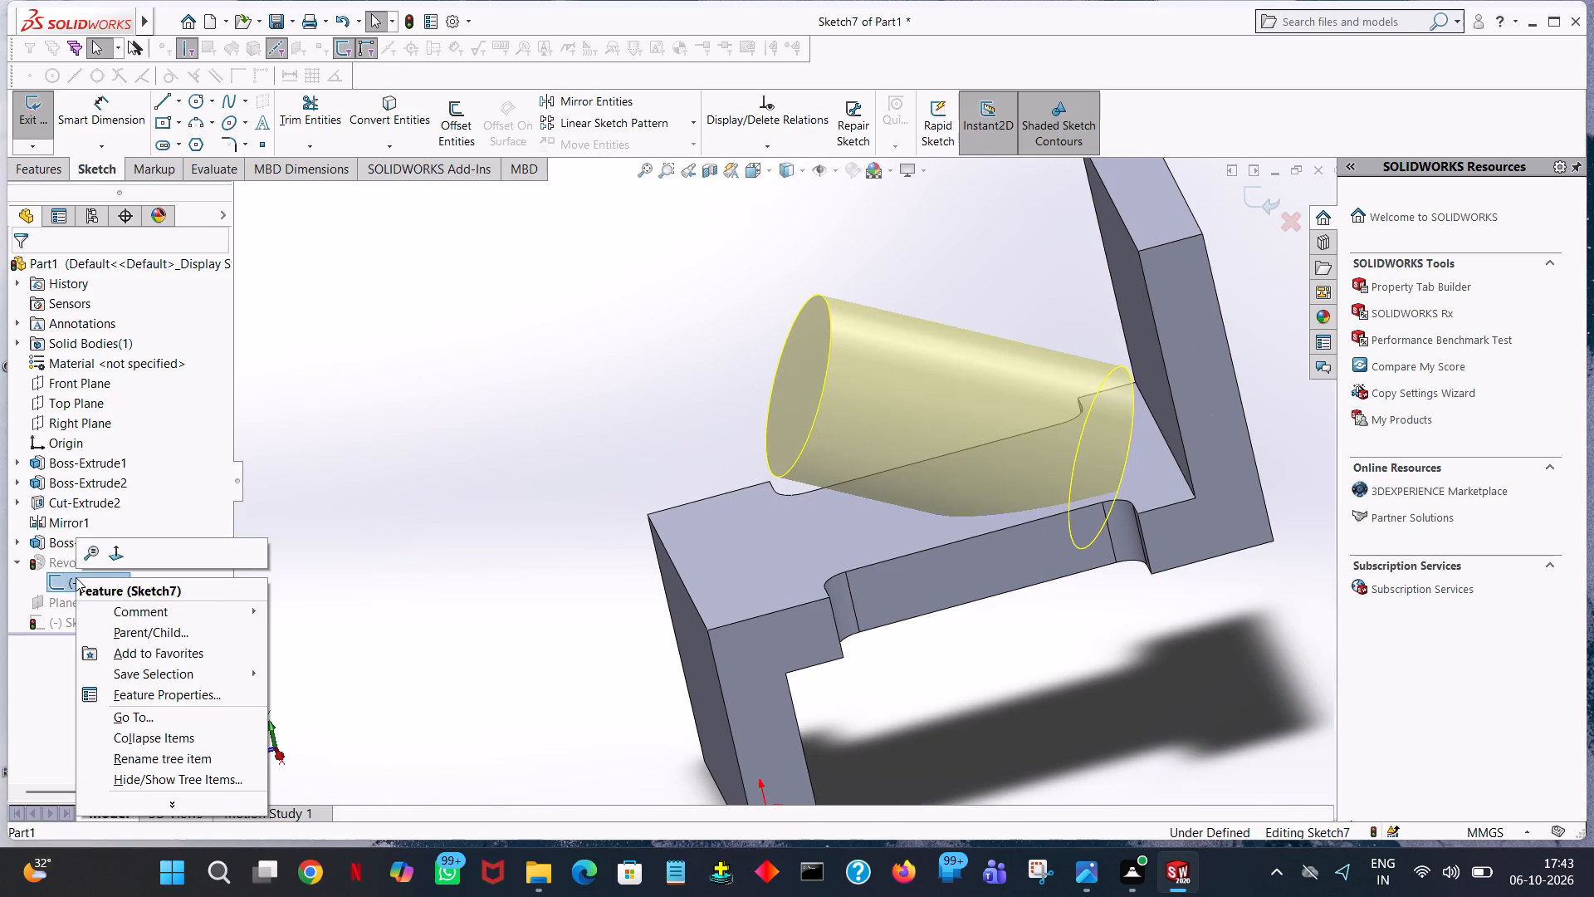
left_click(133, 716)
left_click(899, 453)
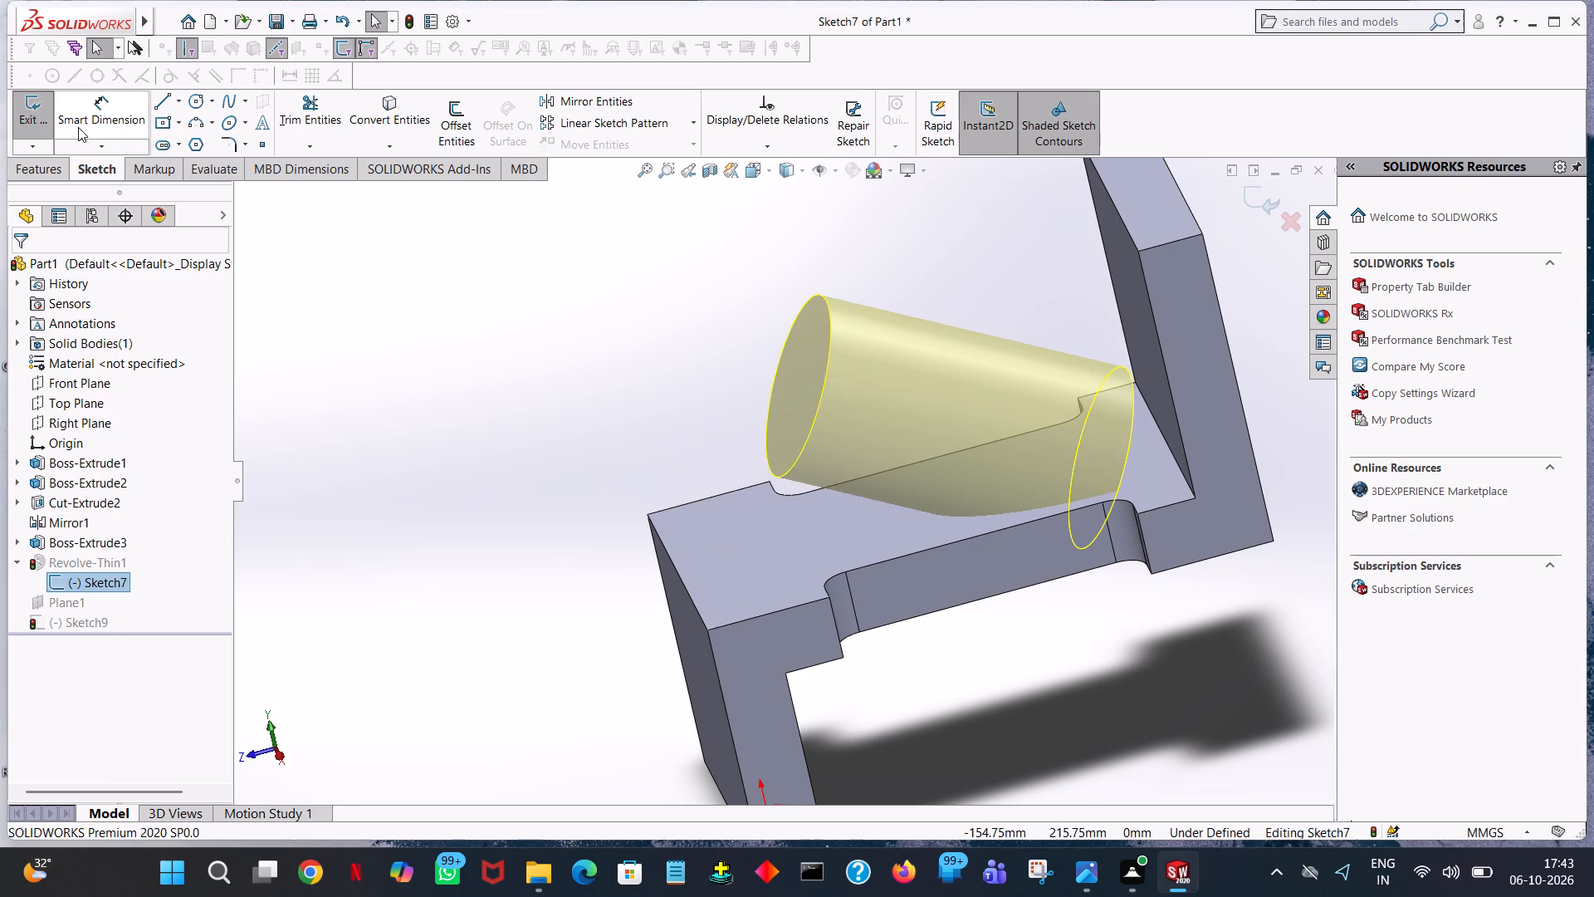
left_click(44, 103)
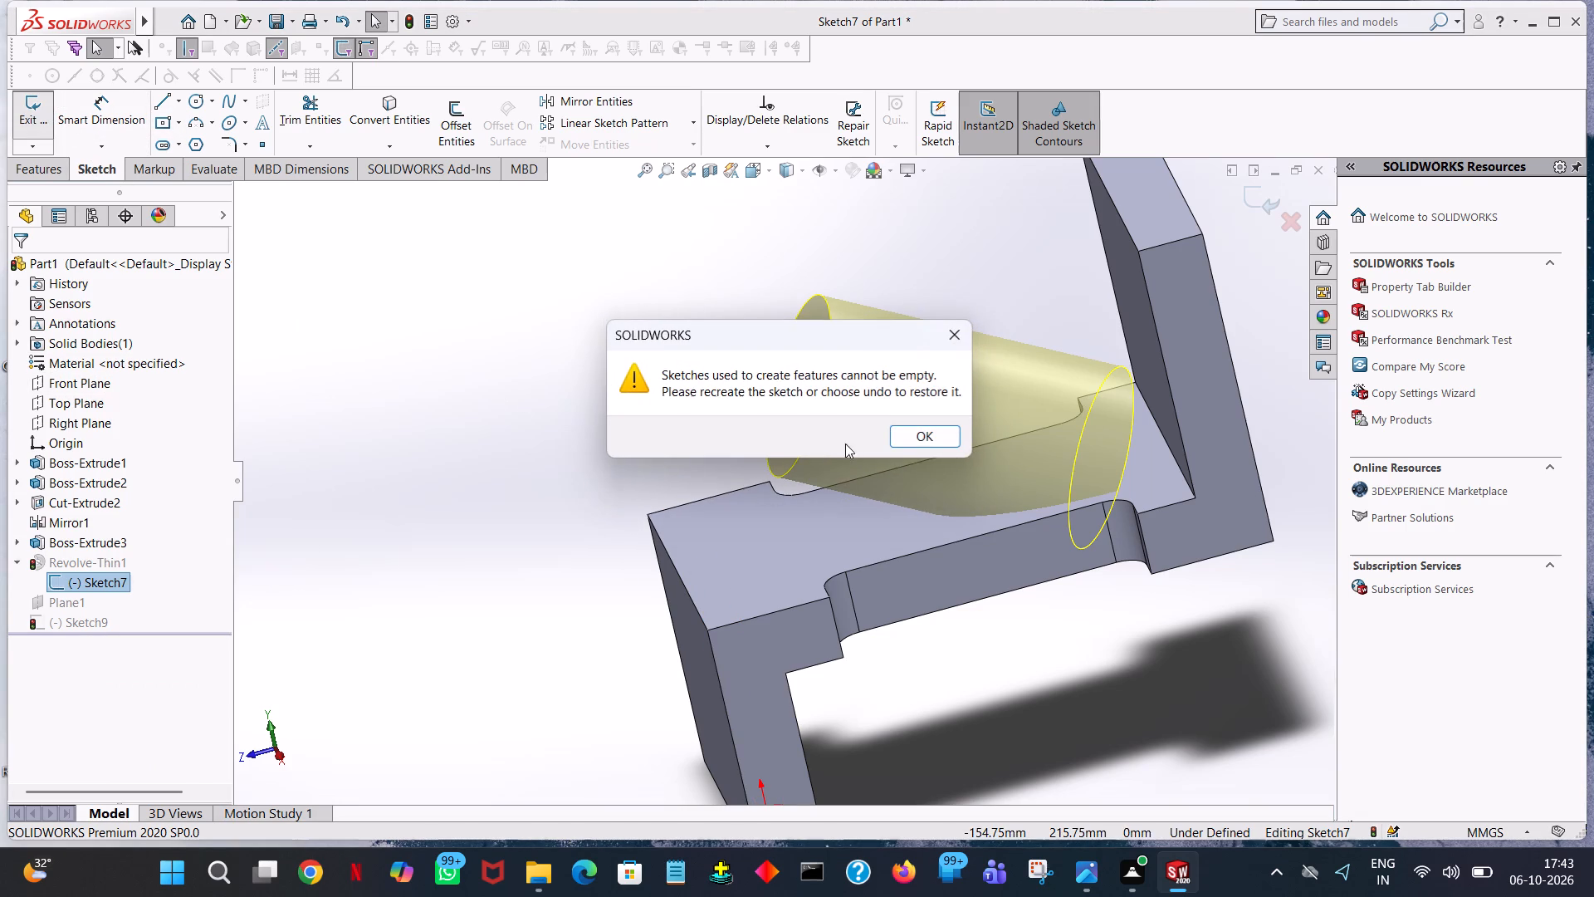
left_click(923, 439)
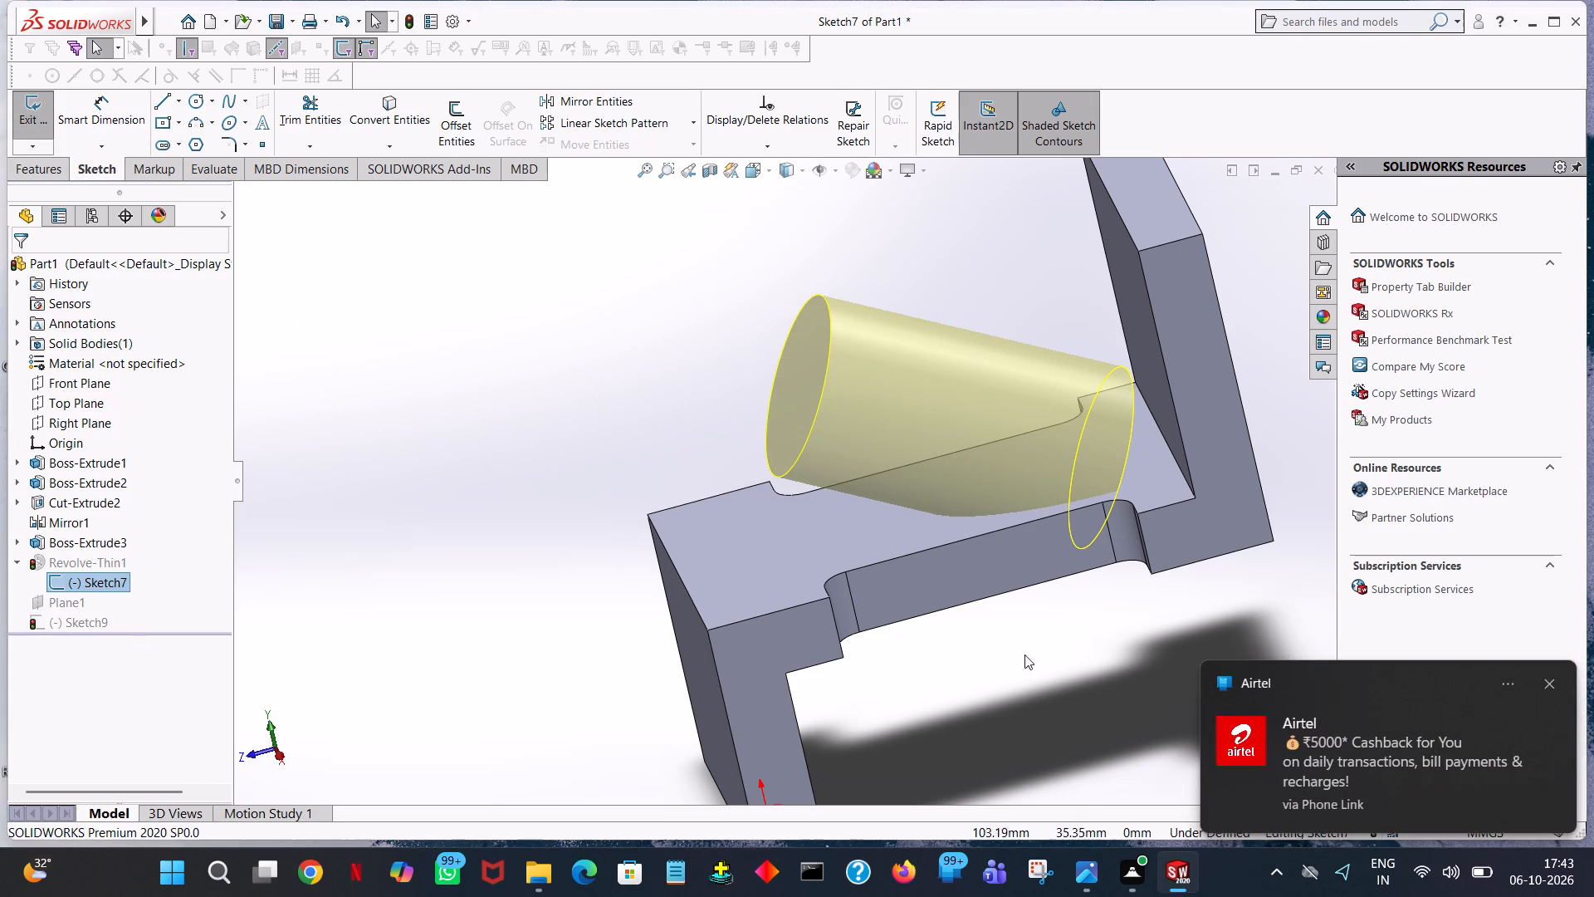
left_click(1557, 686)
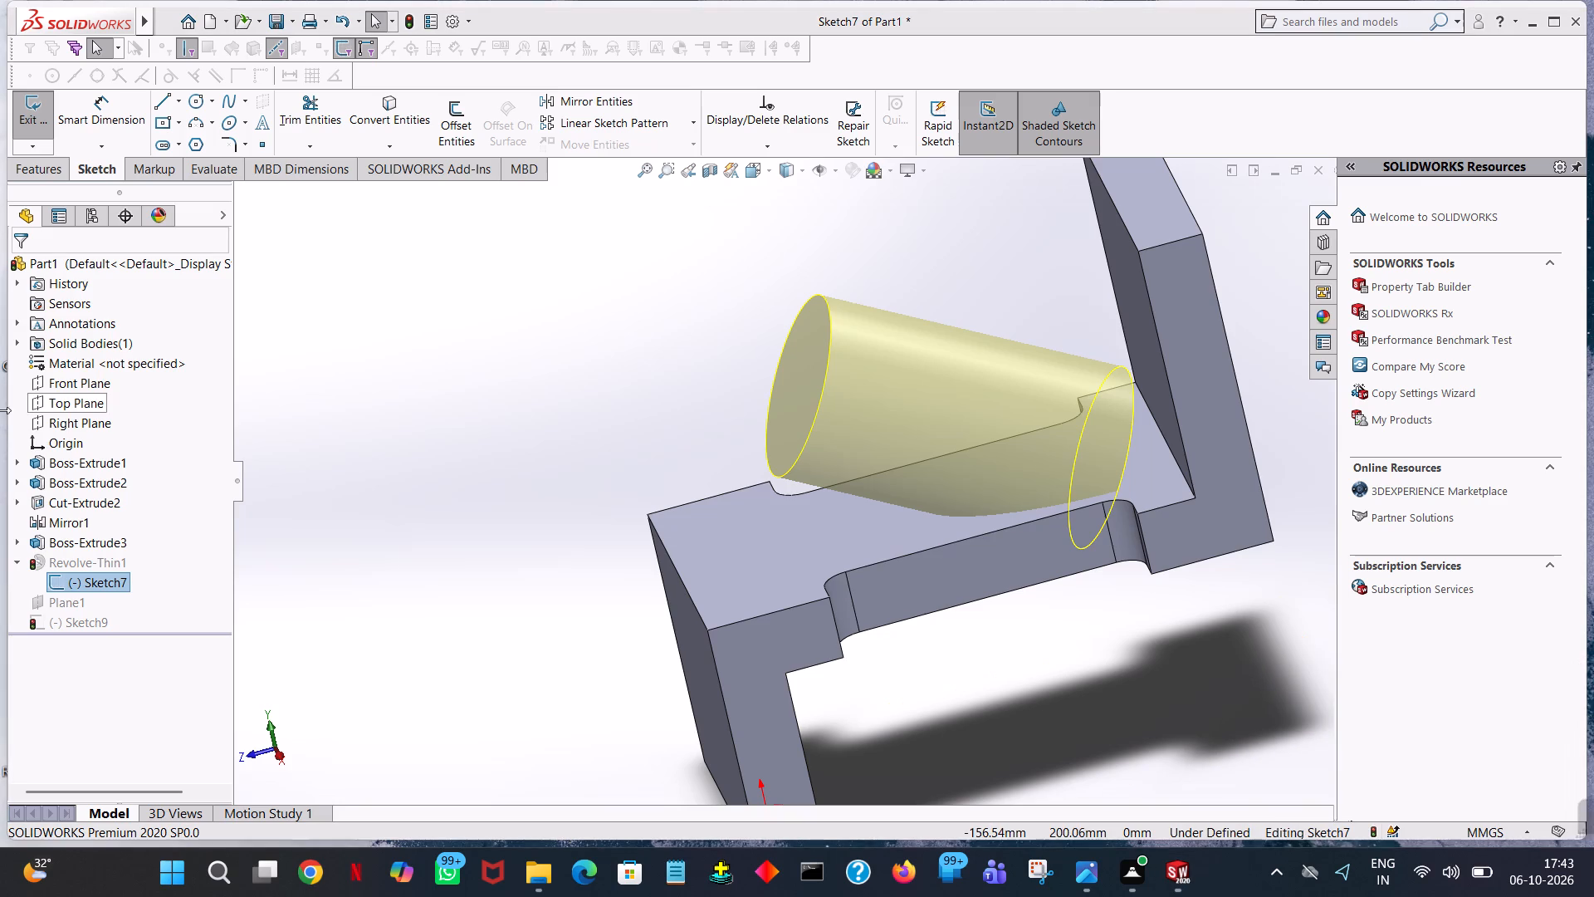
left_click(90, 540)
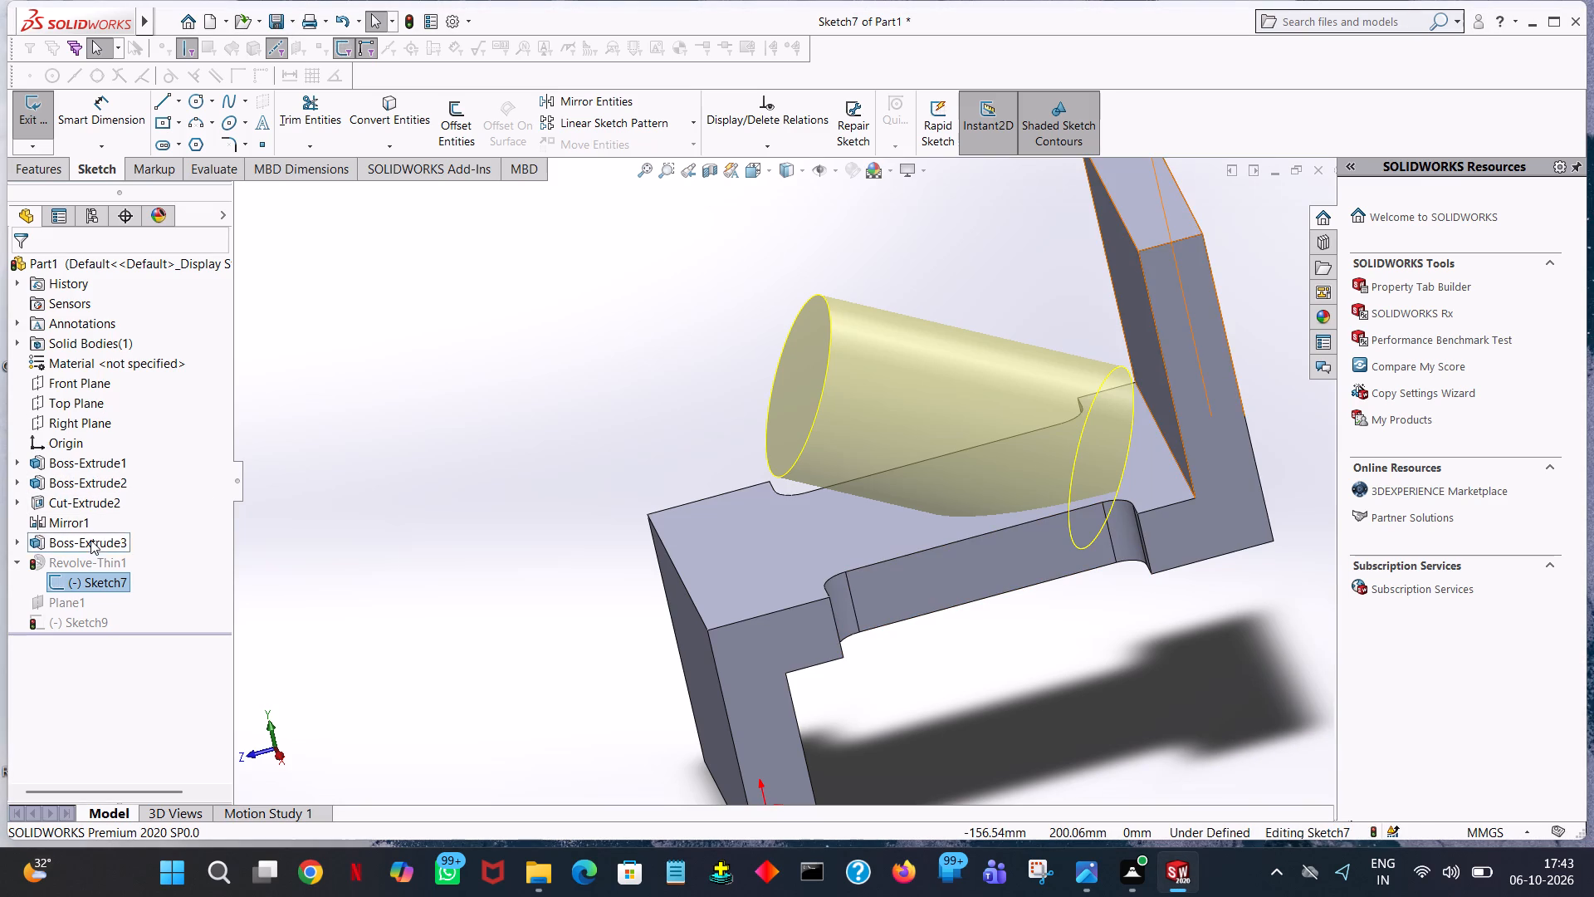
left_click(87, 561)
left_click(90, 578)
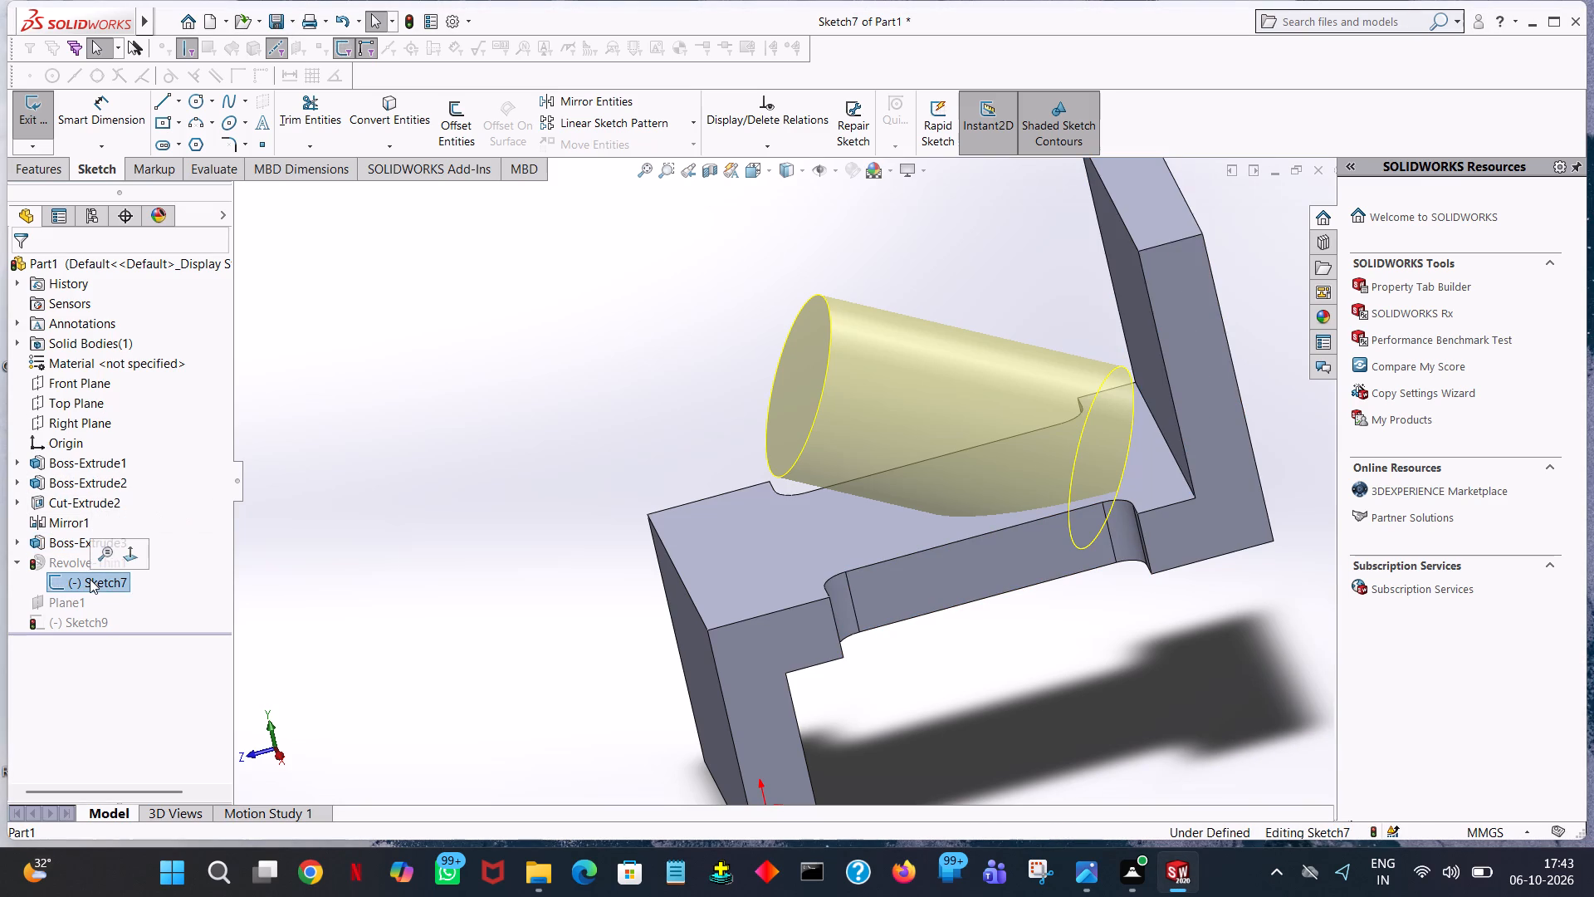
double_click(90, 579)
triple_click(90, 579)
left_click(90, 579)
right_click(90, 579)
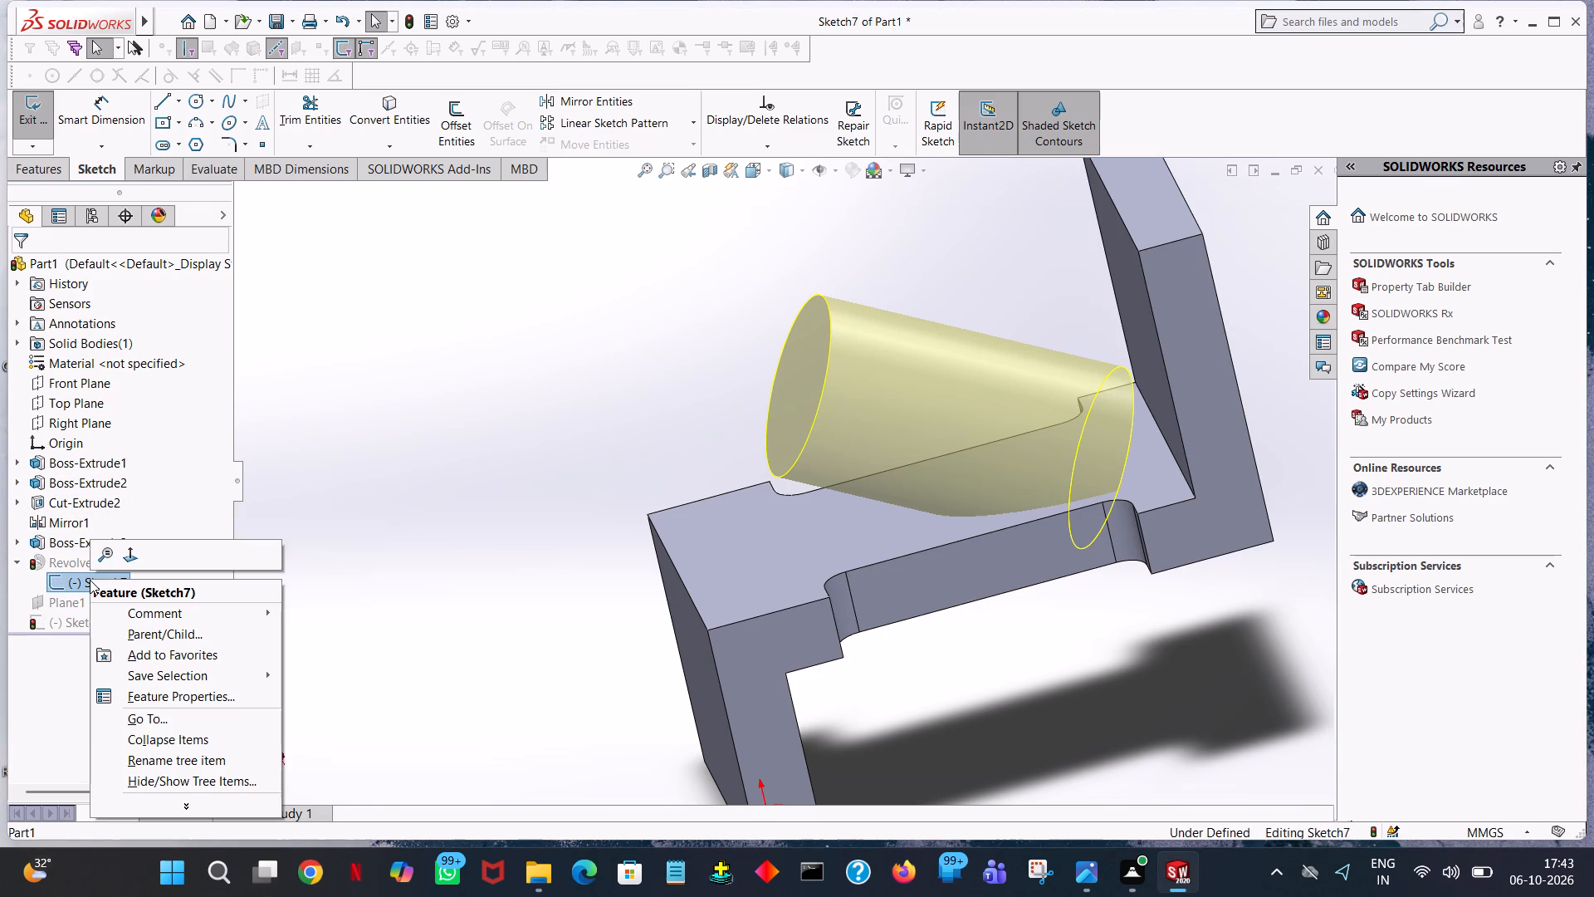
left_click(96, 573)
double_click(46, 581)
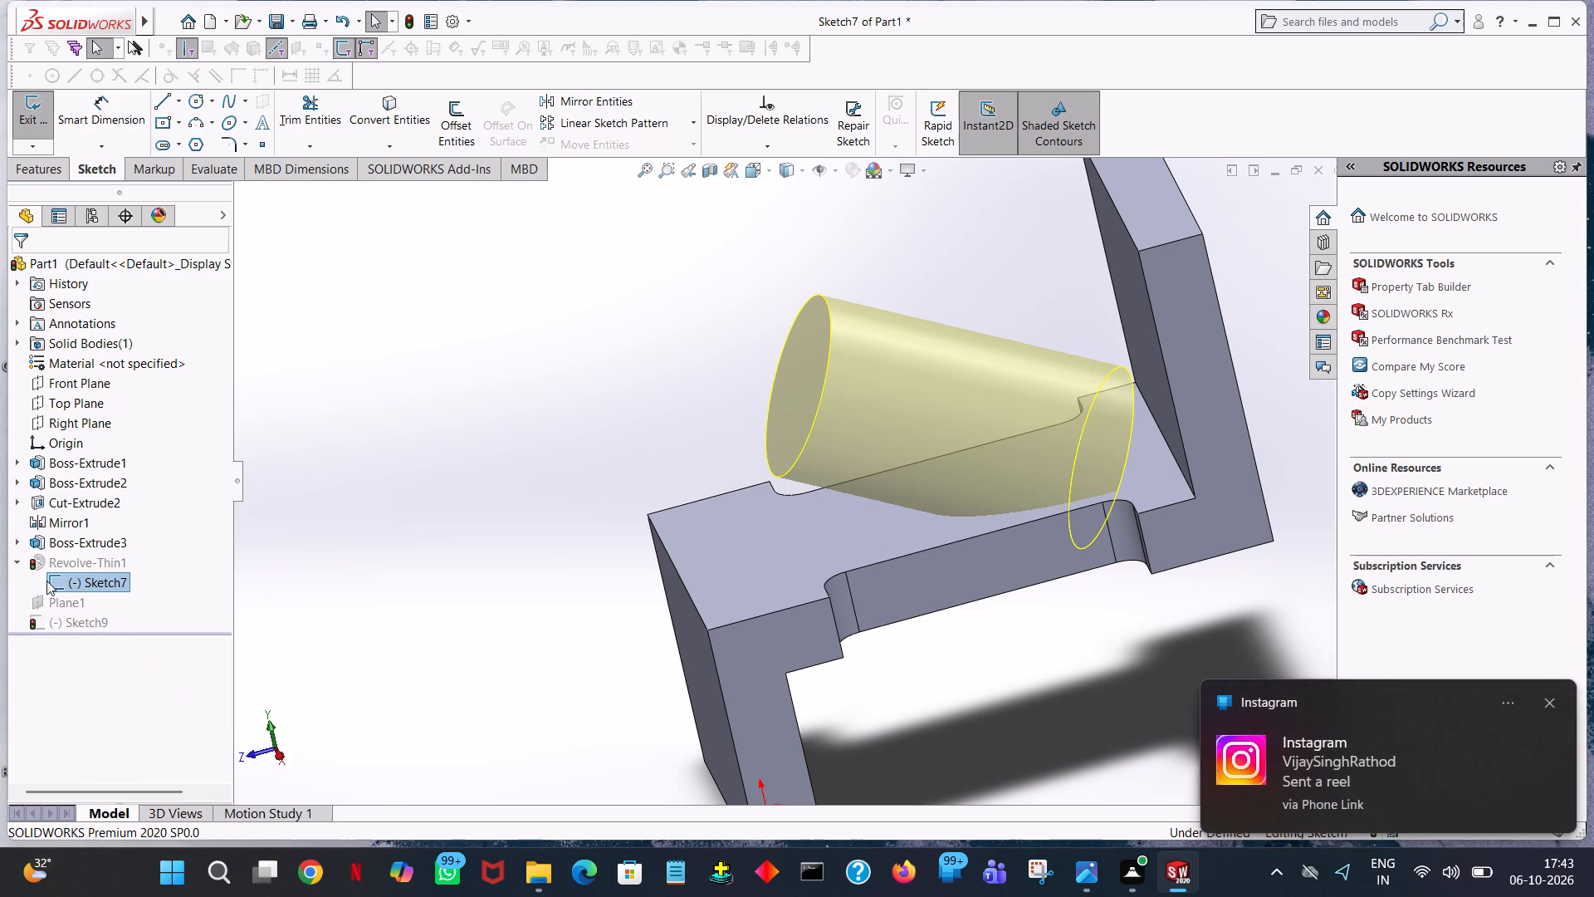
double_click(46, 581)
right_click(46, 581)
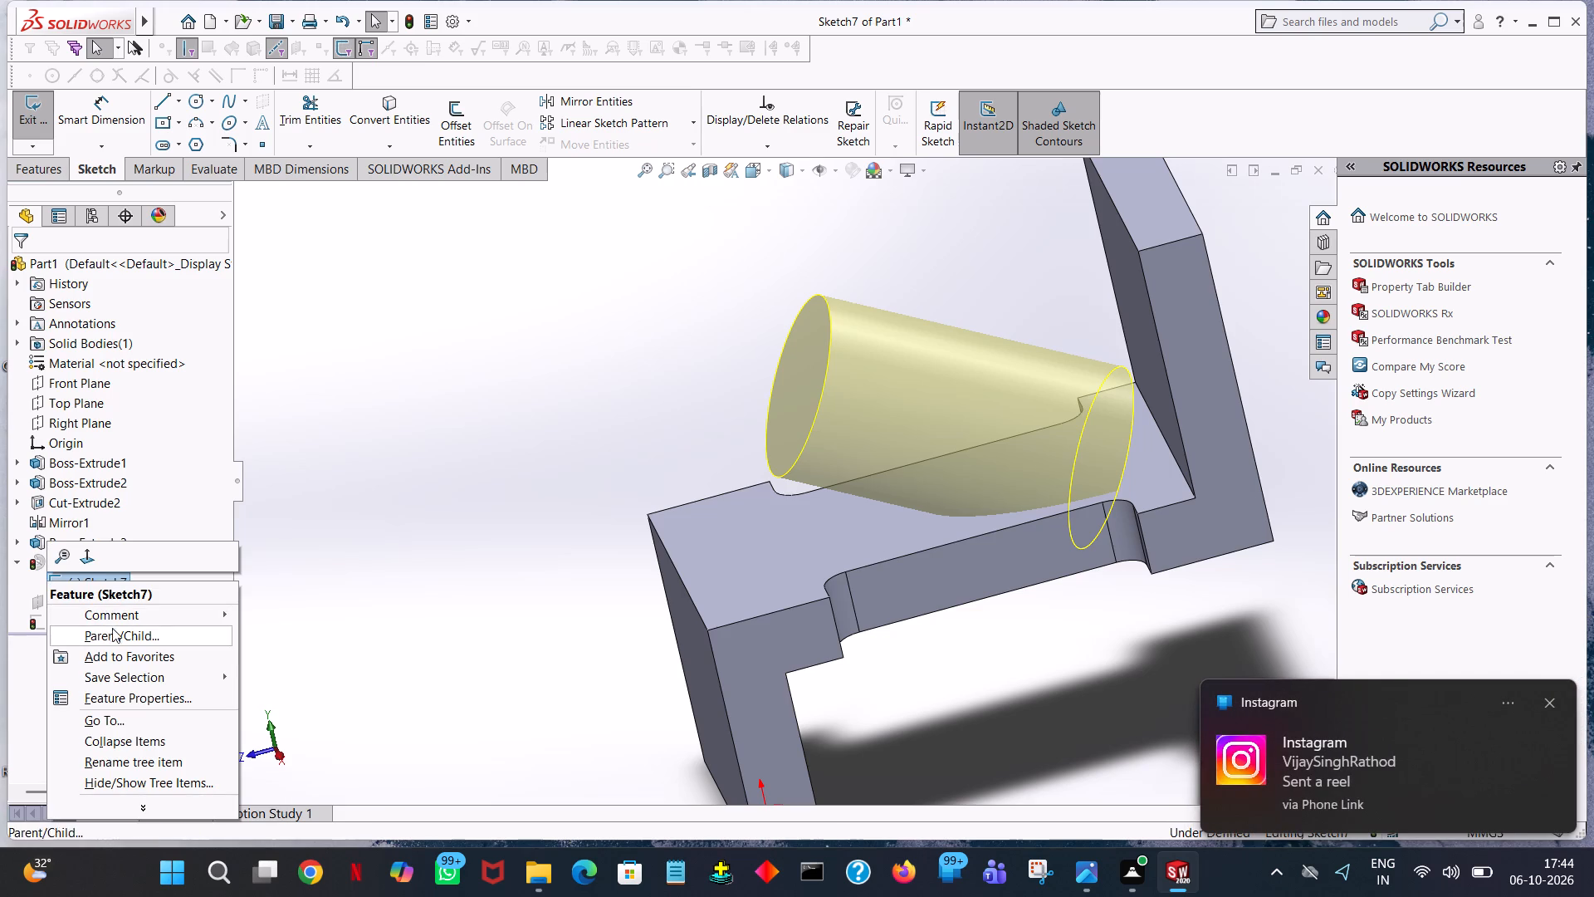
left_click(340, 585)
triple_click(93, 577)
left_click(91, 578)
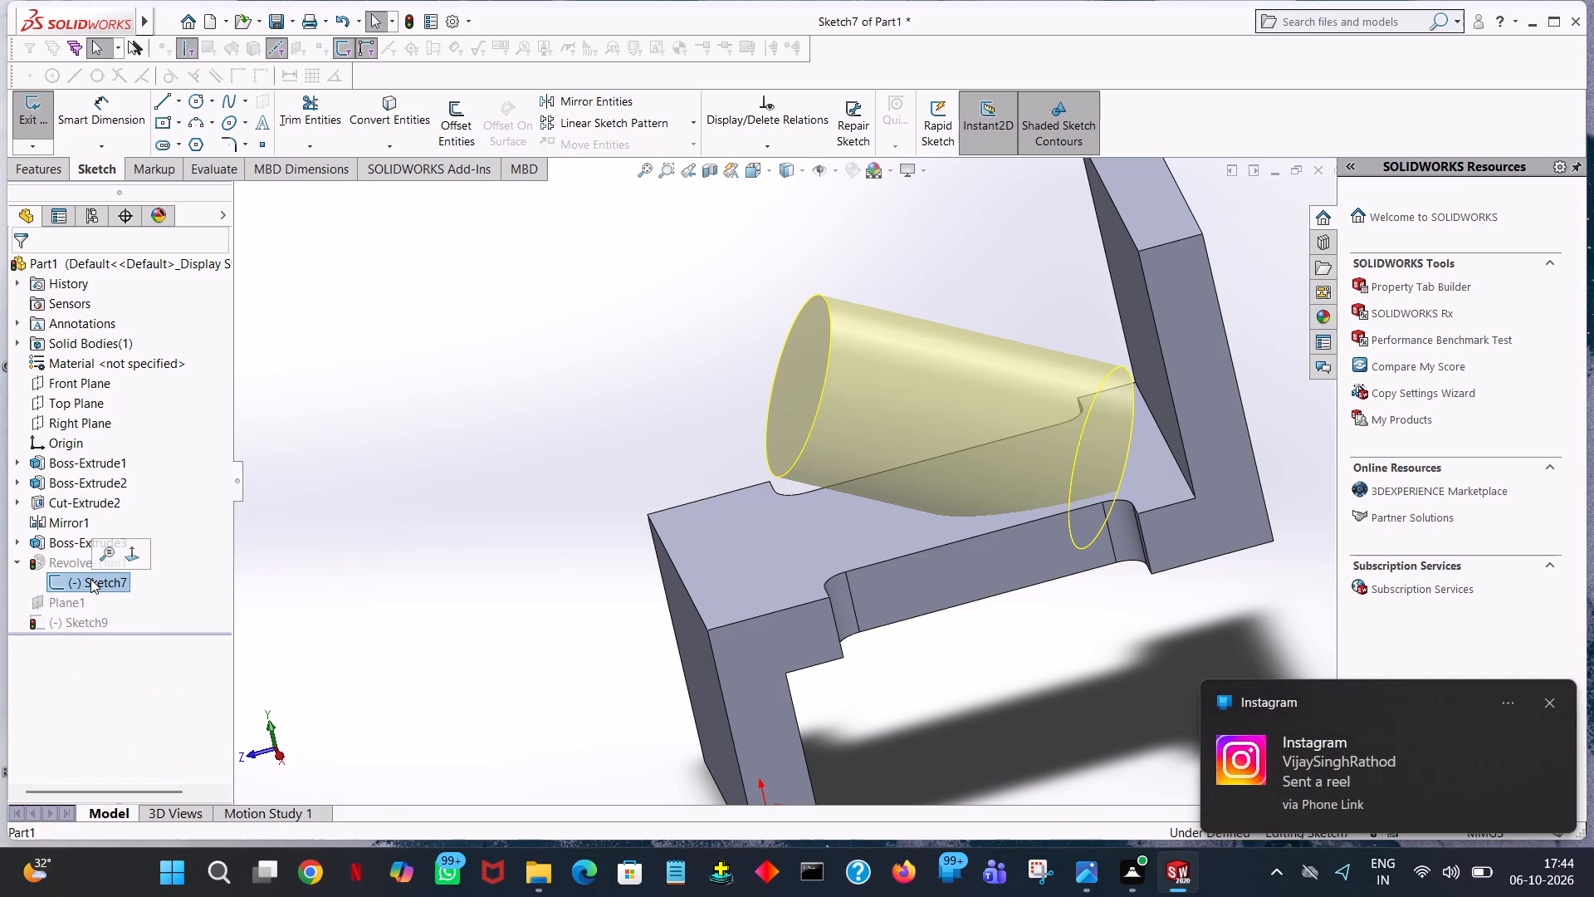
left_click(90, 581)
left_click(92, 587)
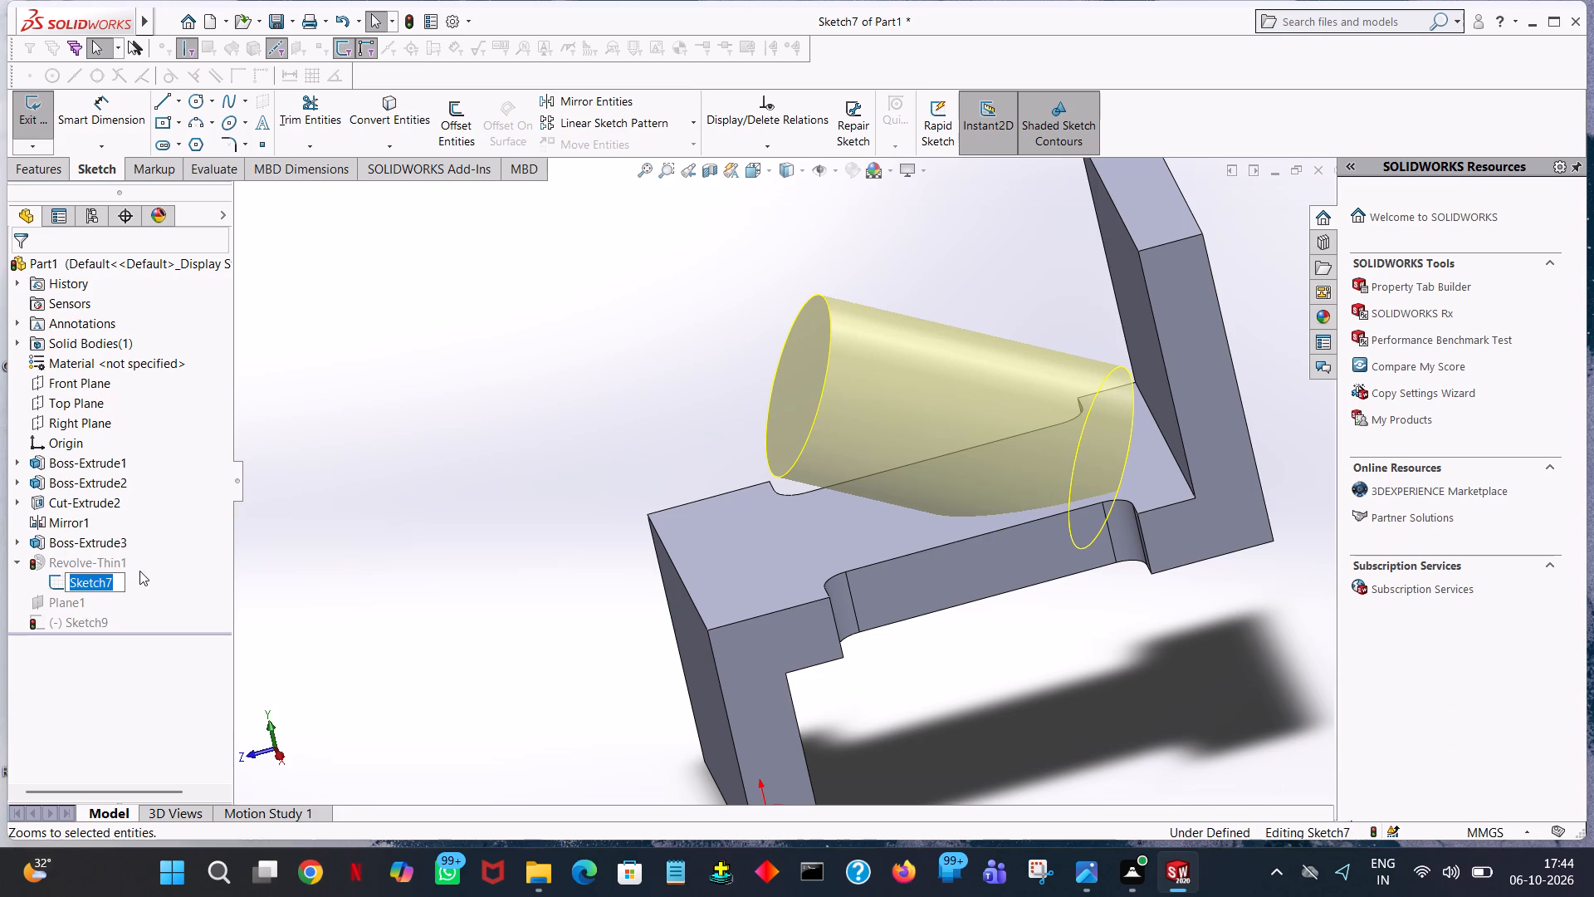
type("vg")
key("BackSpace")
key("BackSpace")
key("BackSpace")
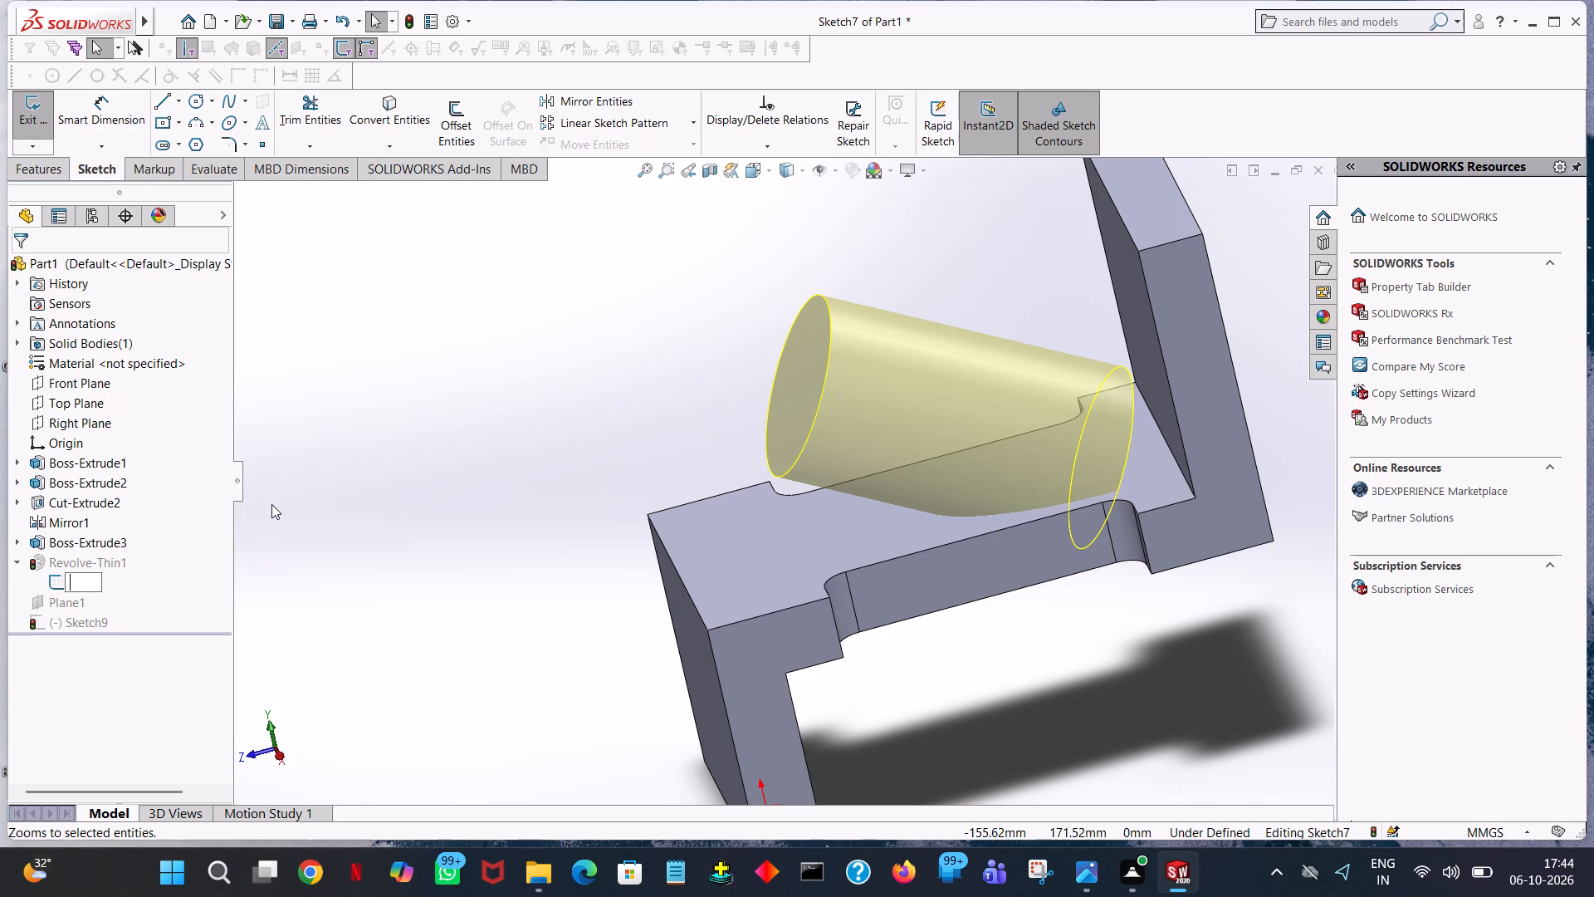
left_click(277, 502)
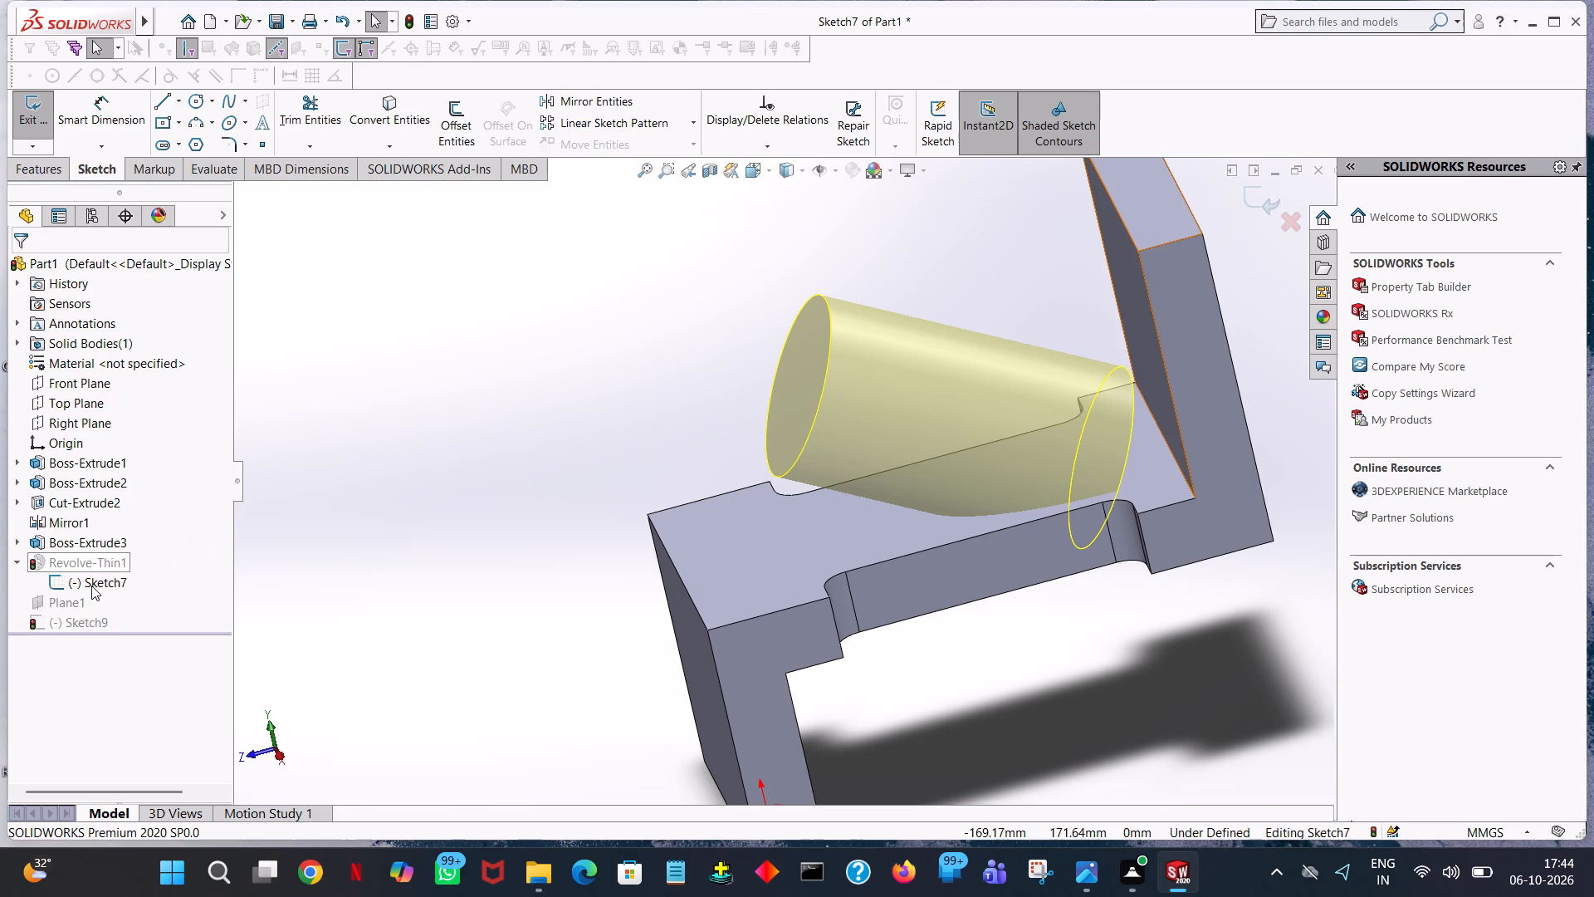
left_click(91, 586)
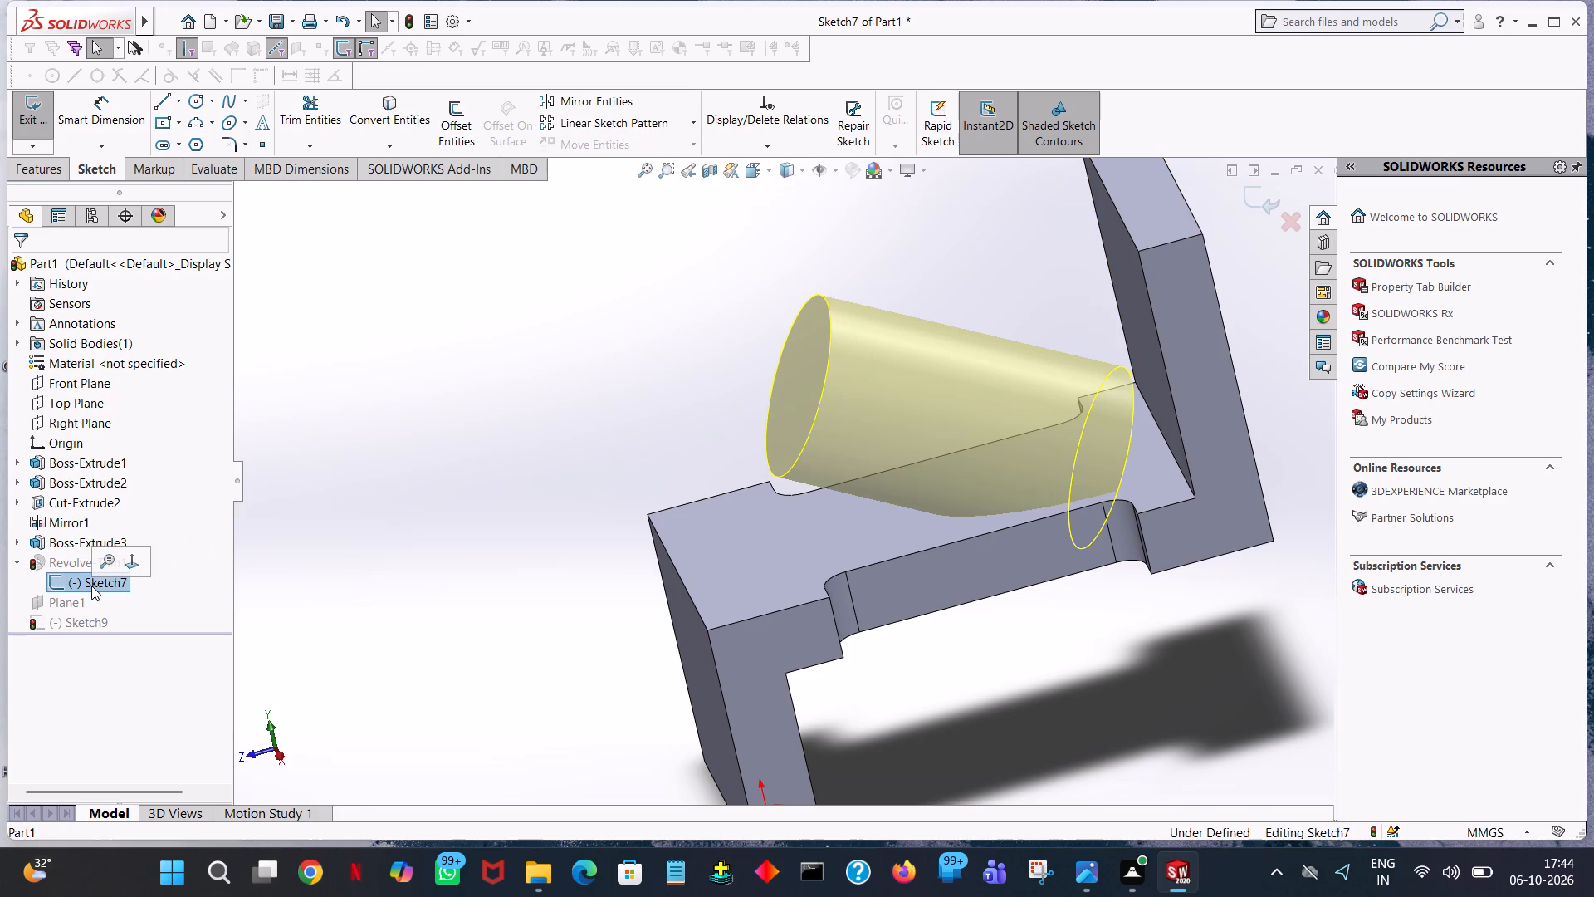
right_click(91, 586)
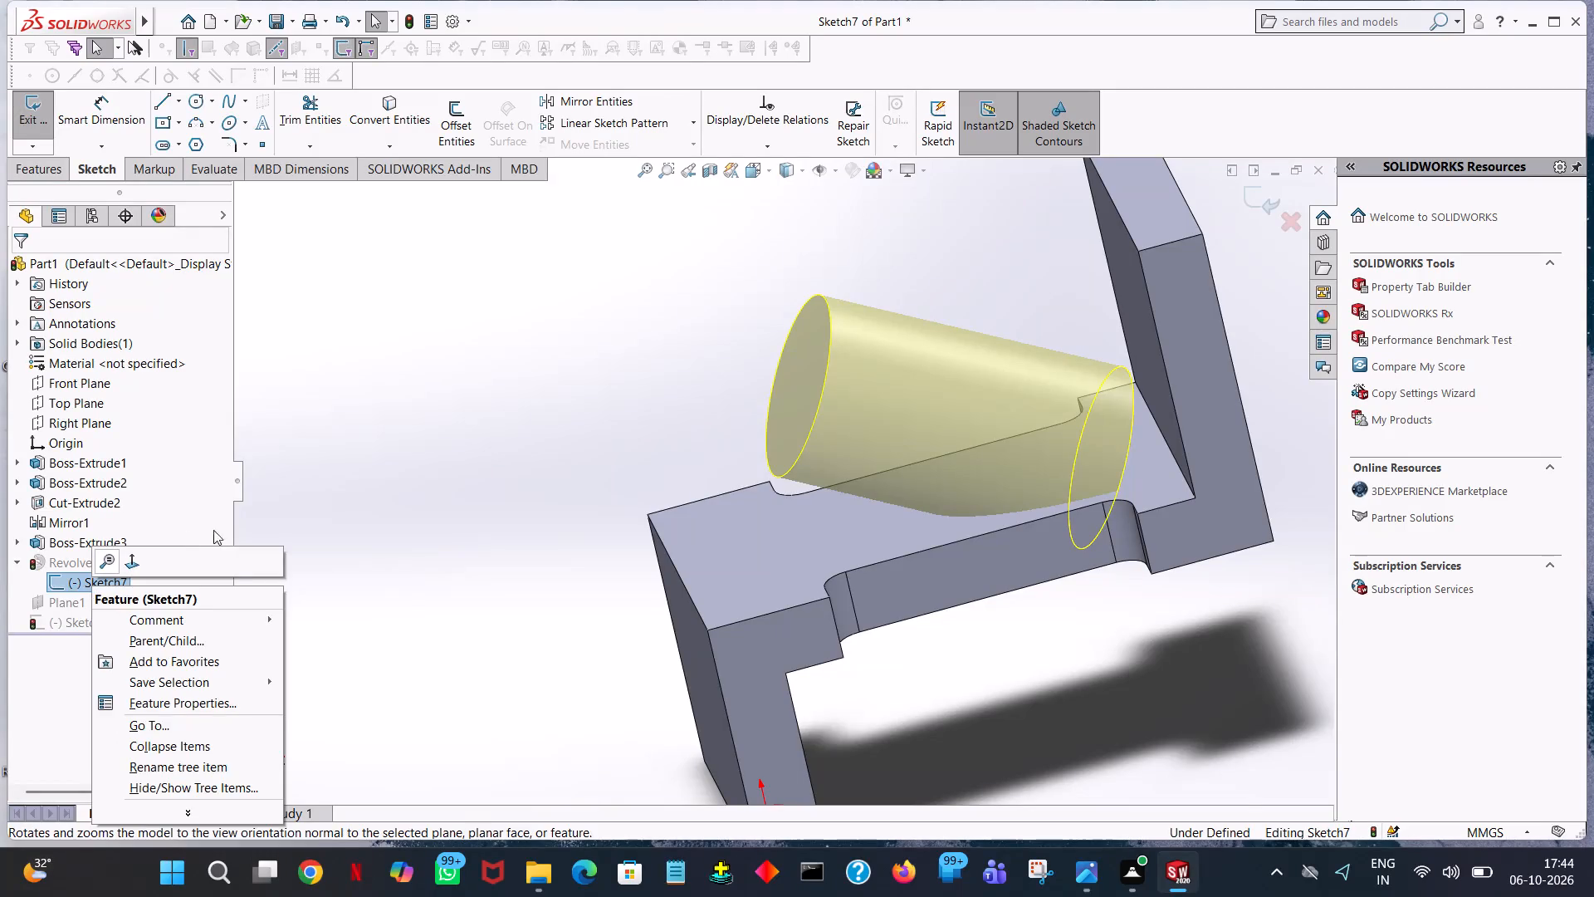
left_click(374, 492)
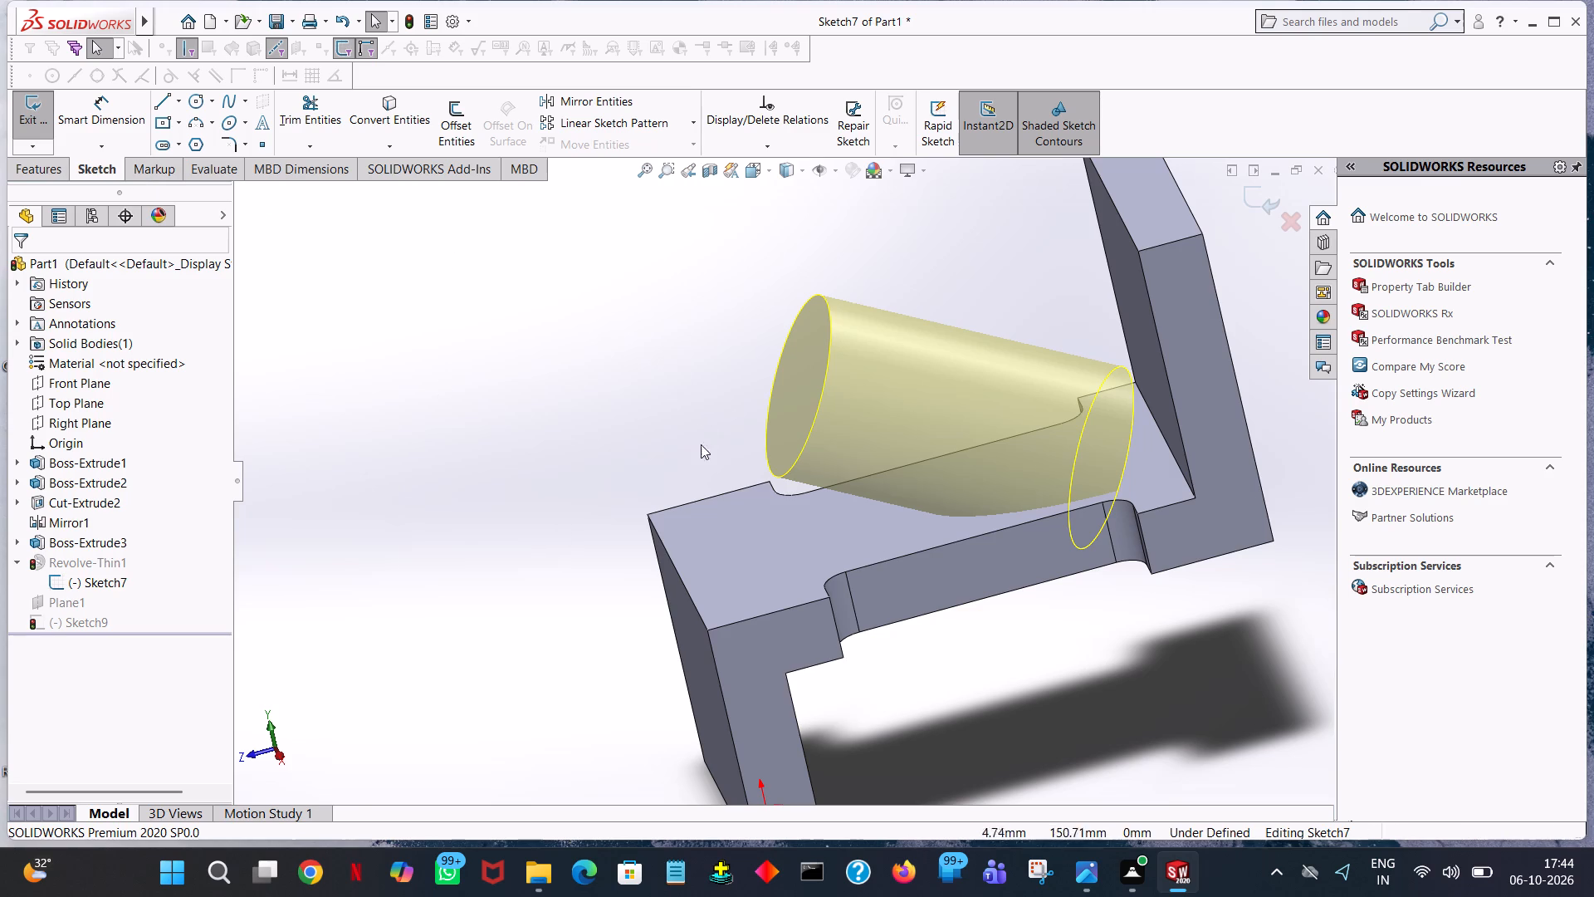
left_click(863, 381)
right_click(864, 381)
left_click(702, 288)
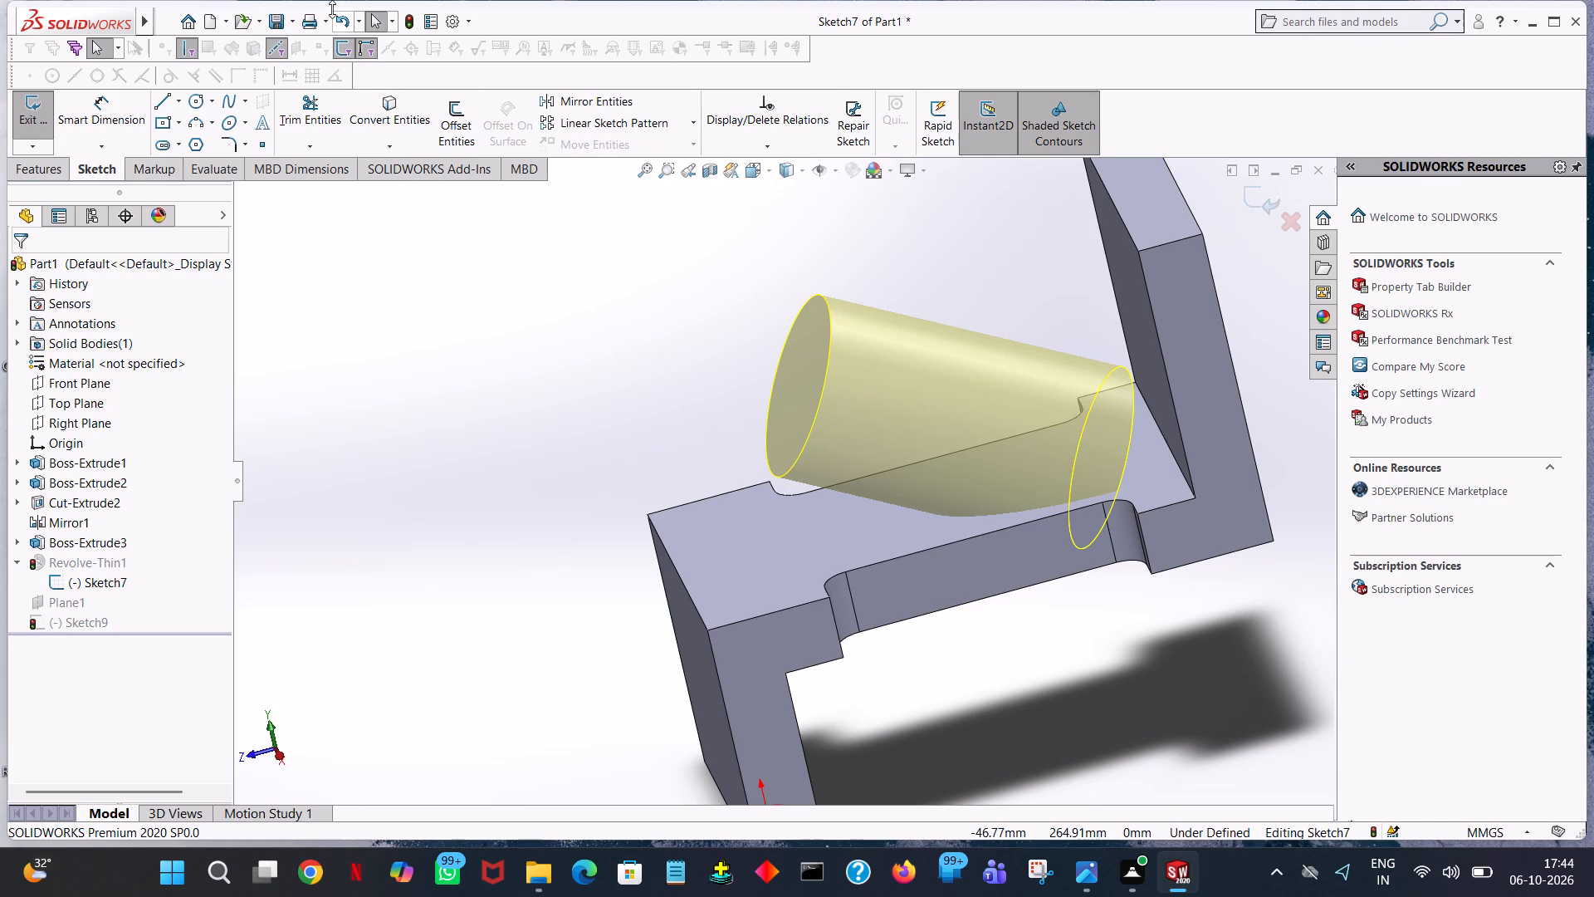
Undo the trimming of the cylinder's axis line and back out of editing Sketch7.
left_click(345, 22)
triple_click(345, 22)
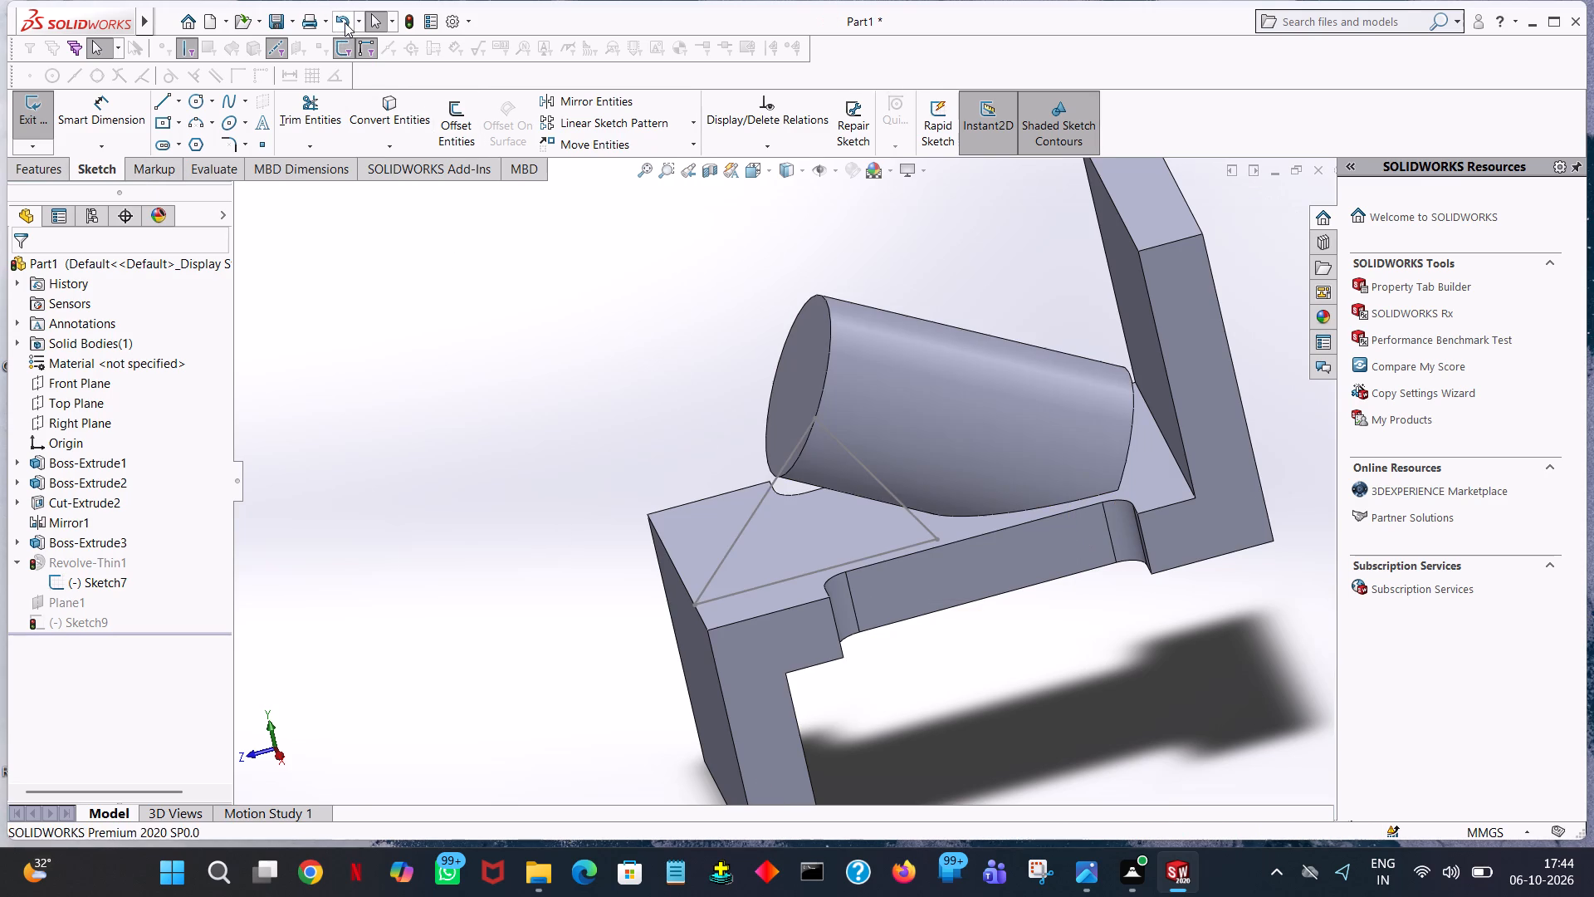
double_click(345, 22)
double_click(345, 22)
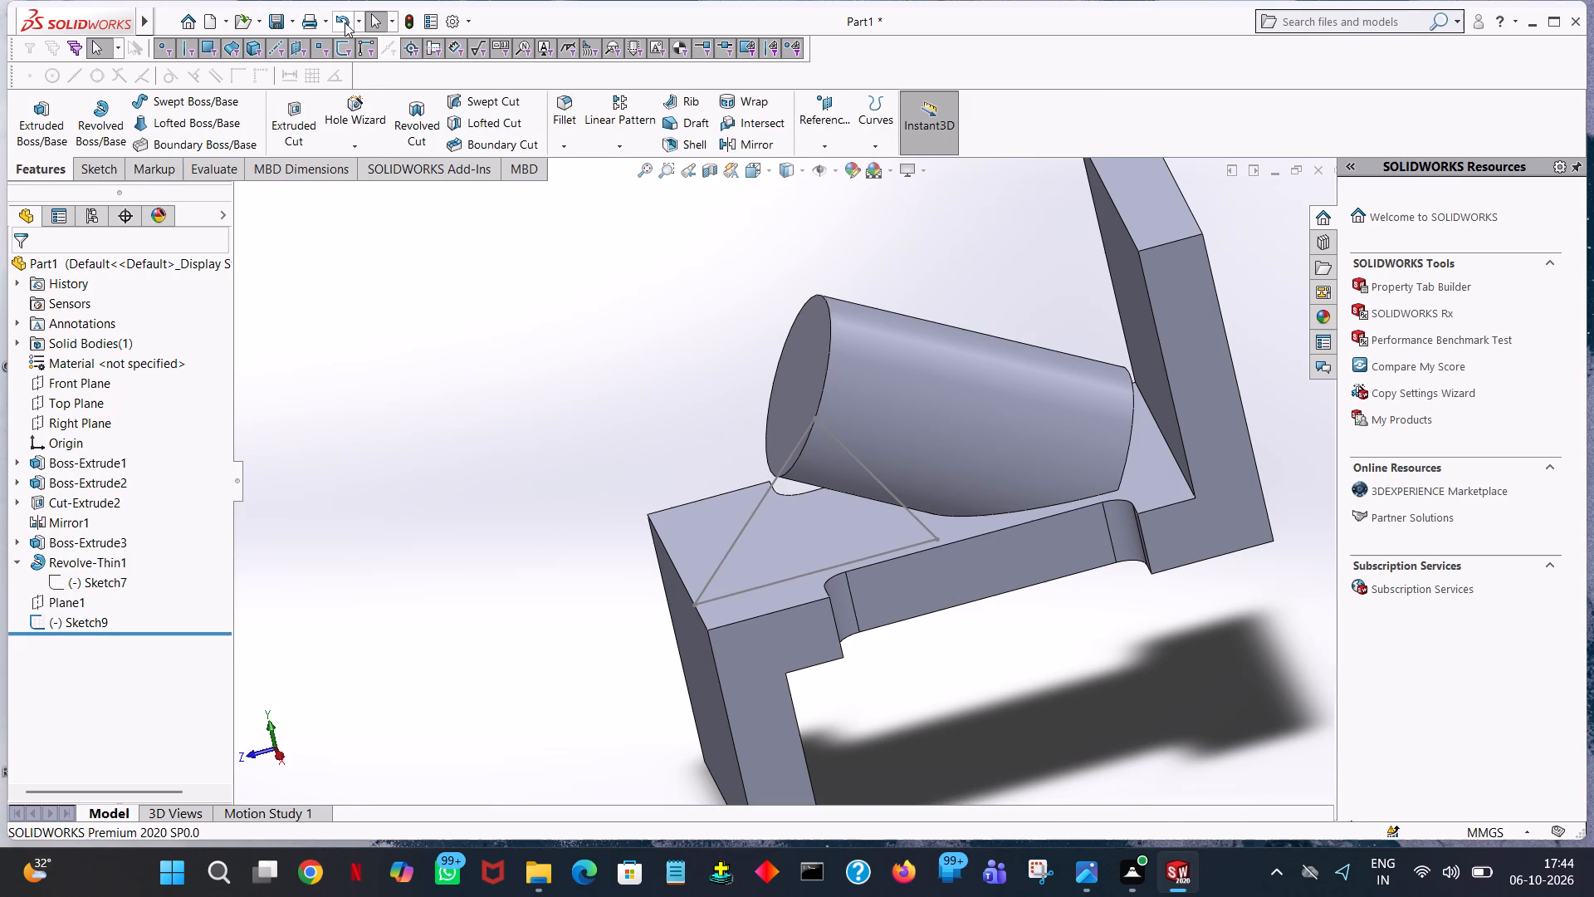
Delete Plane1 together with its dependent triangular profile sketch, Sketch9.
middle_click_drag(506, 211, 514, 189)
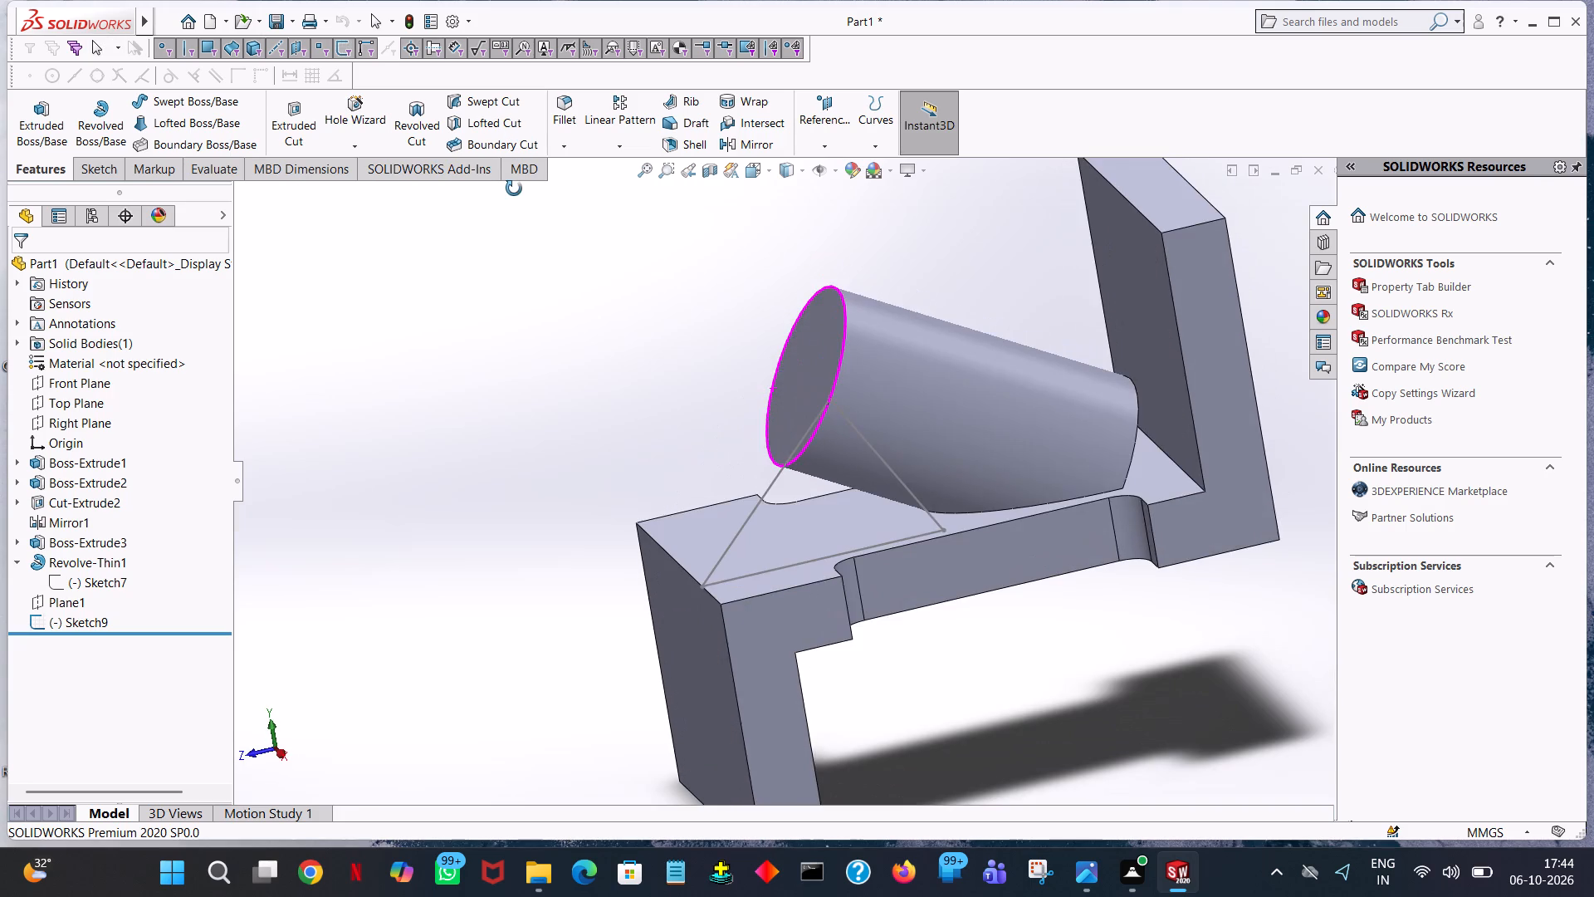
middle_click_drag(514, 189, 511, 198)
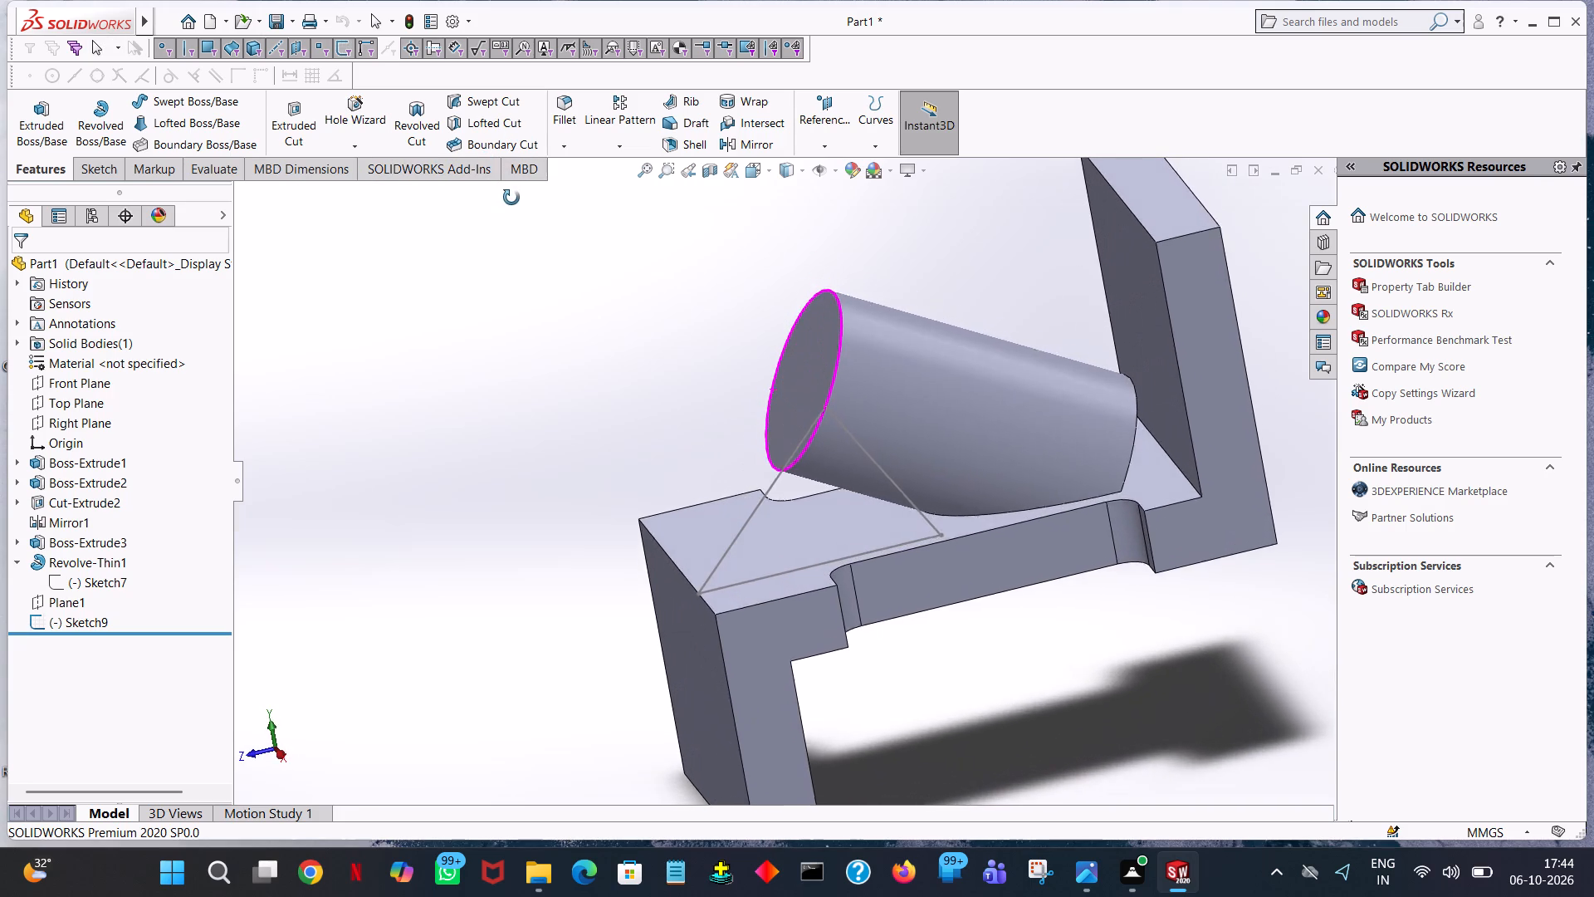
middle_click_drag(511, 198, 513, 221)
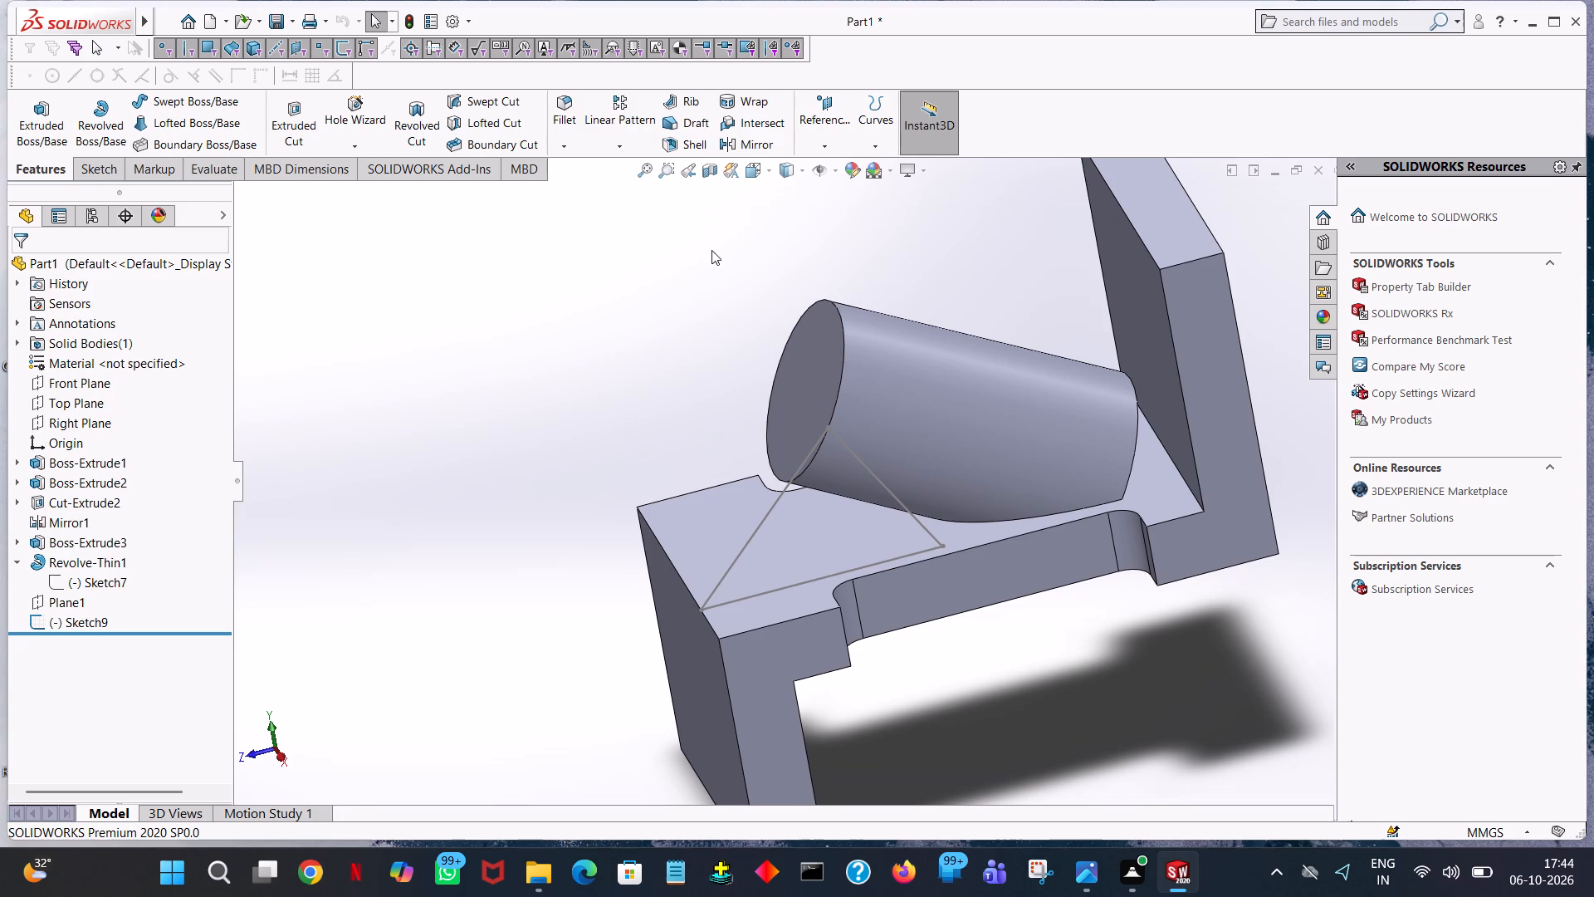
middle_click_drag(711, 250, 808, 327)
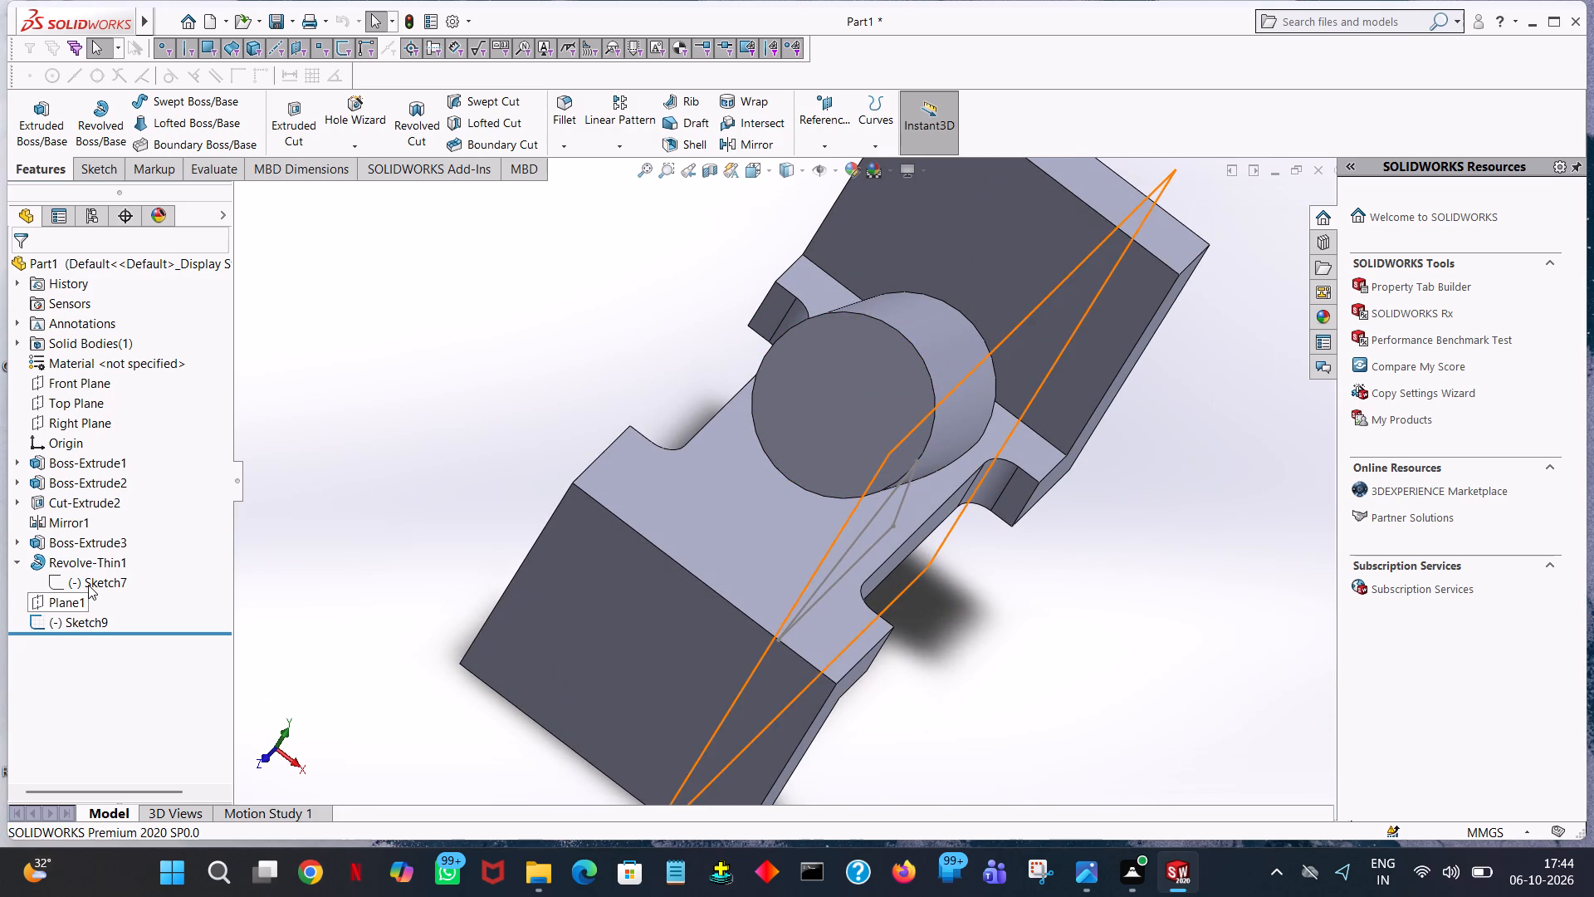
left_click(88, 585)
left_click(63, 602)
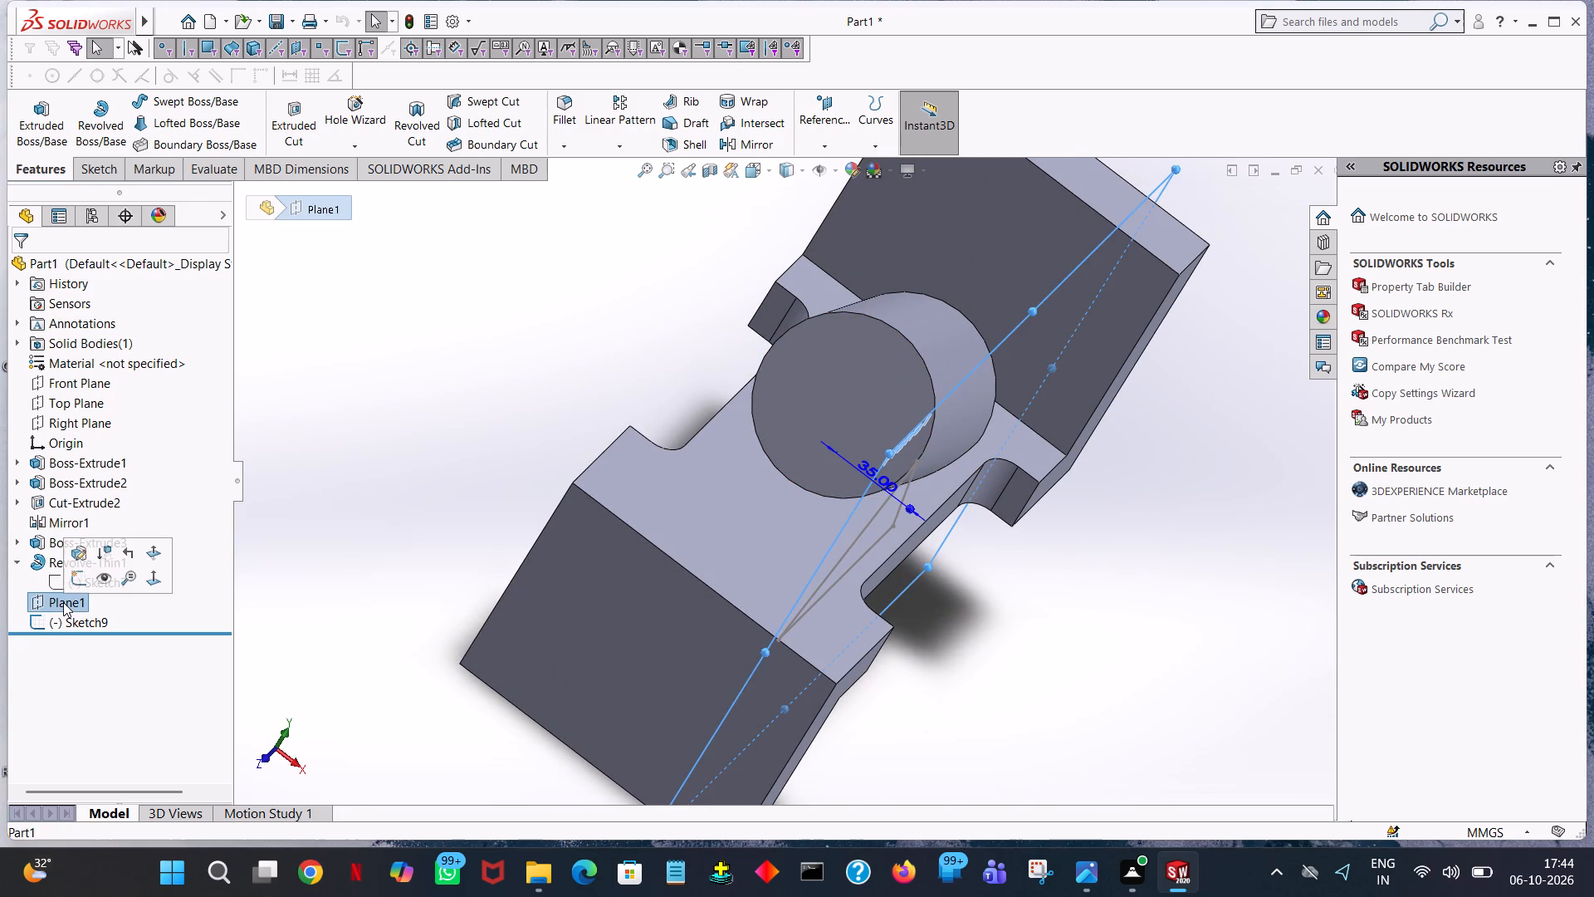
right_click(63, 602)
left_click(107, 671)
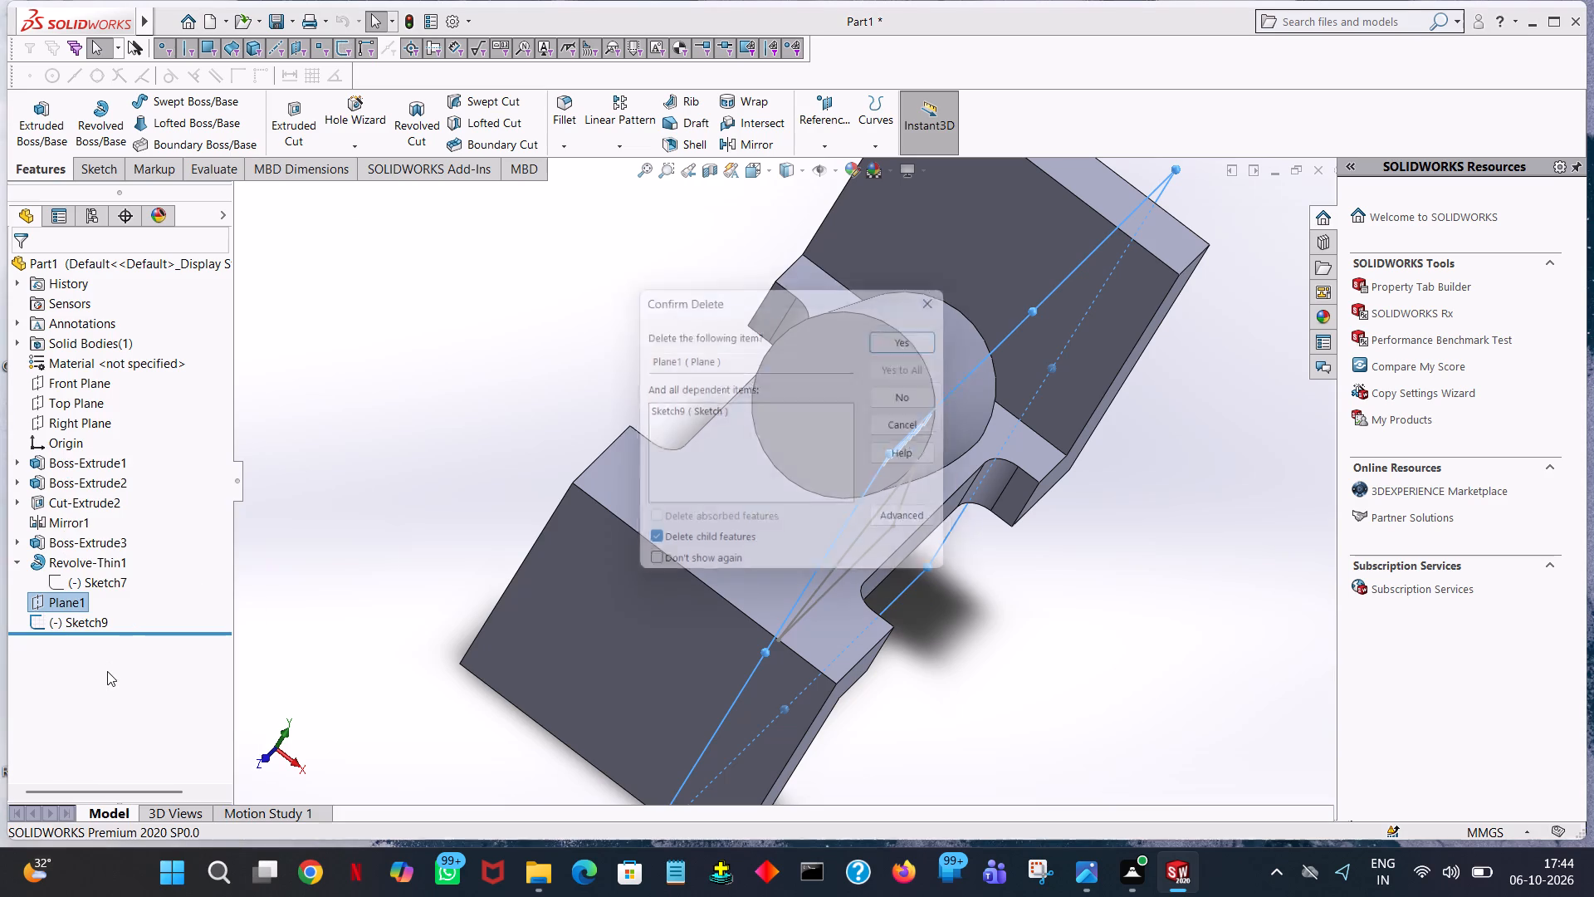
left_click(927, 319)
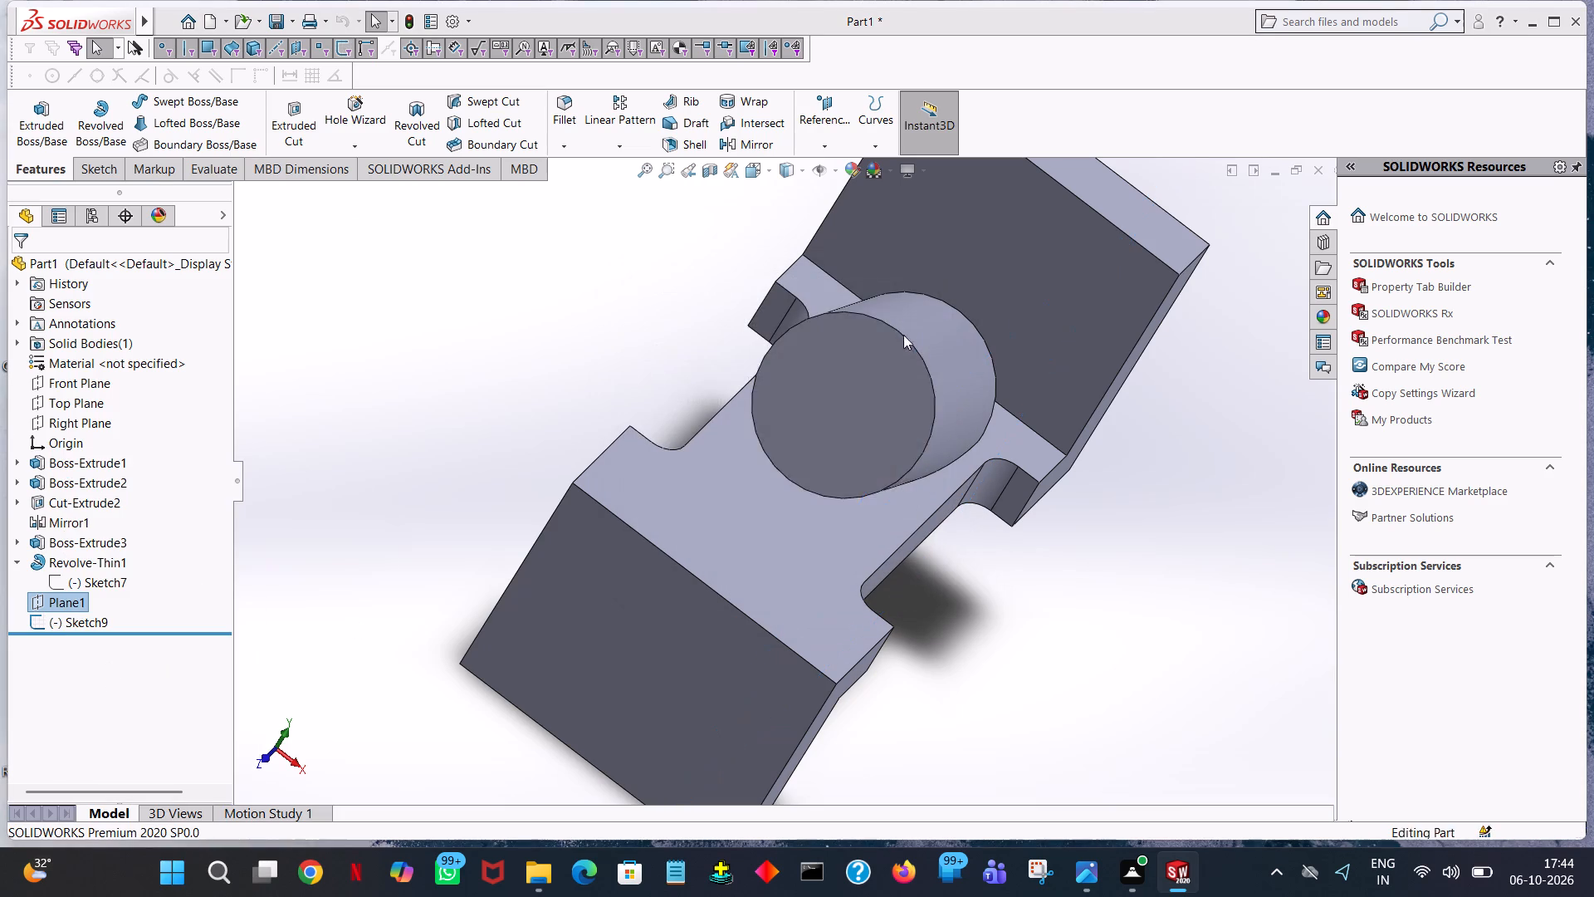
left_click(510, 410)
Delete the inclined cylinder's Revolve-Thin1 feature without deleting its absorbed sketch.
middle_click_drag(486, 407, 423, 317)
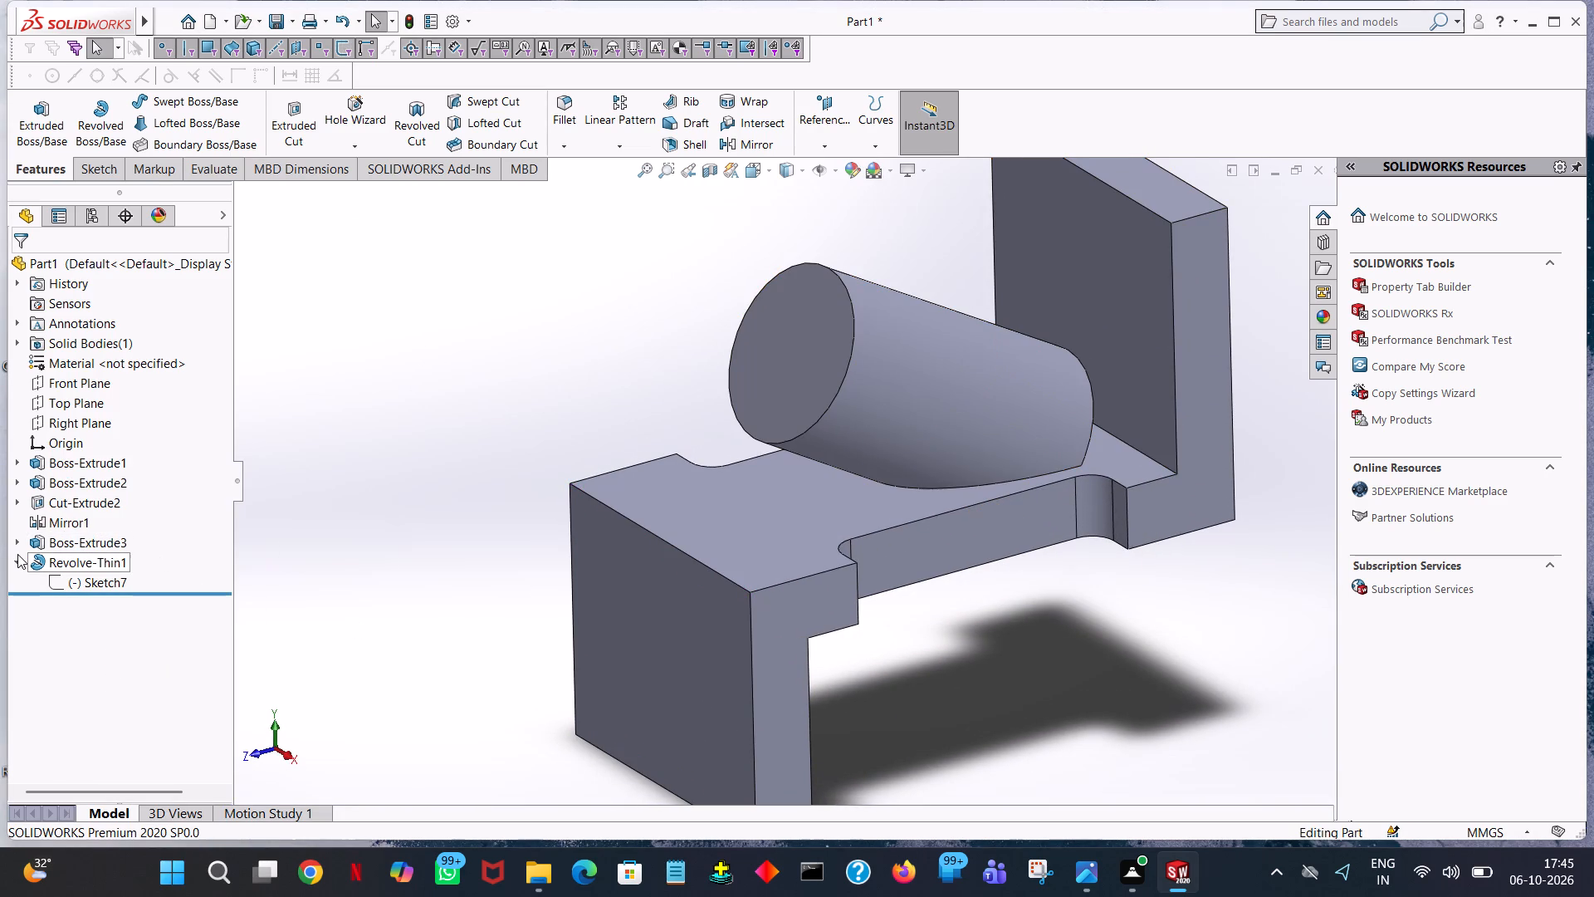
left_click(17, 554)
left_click(16, 563)
right_click(17, 560)
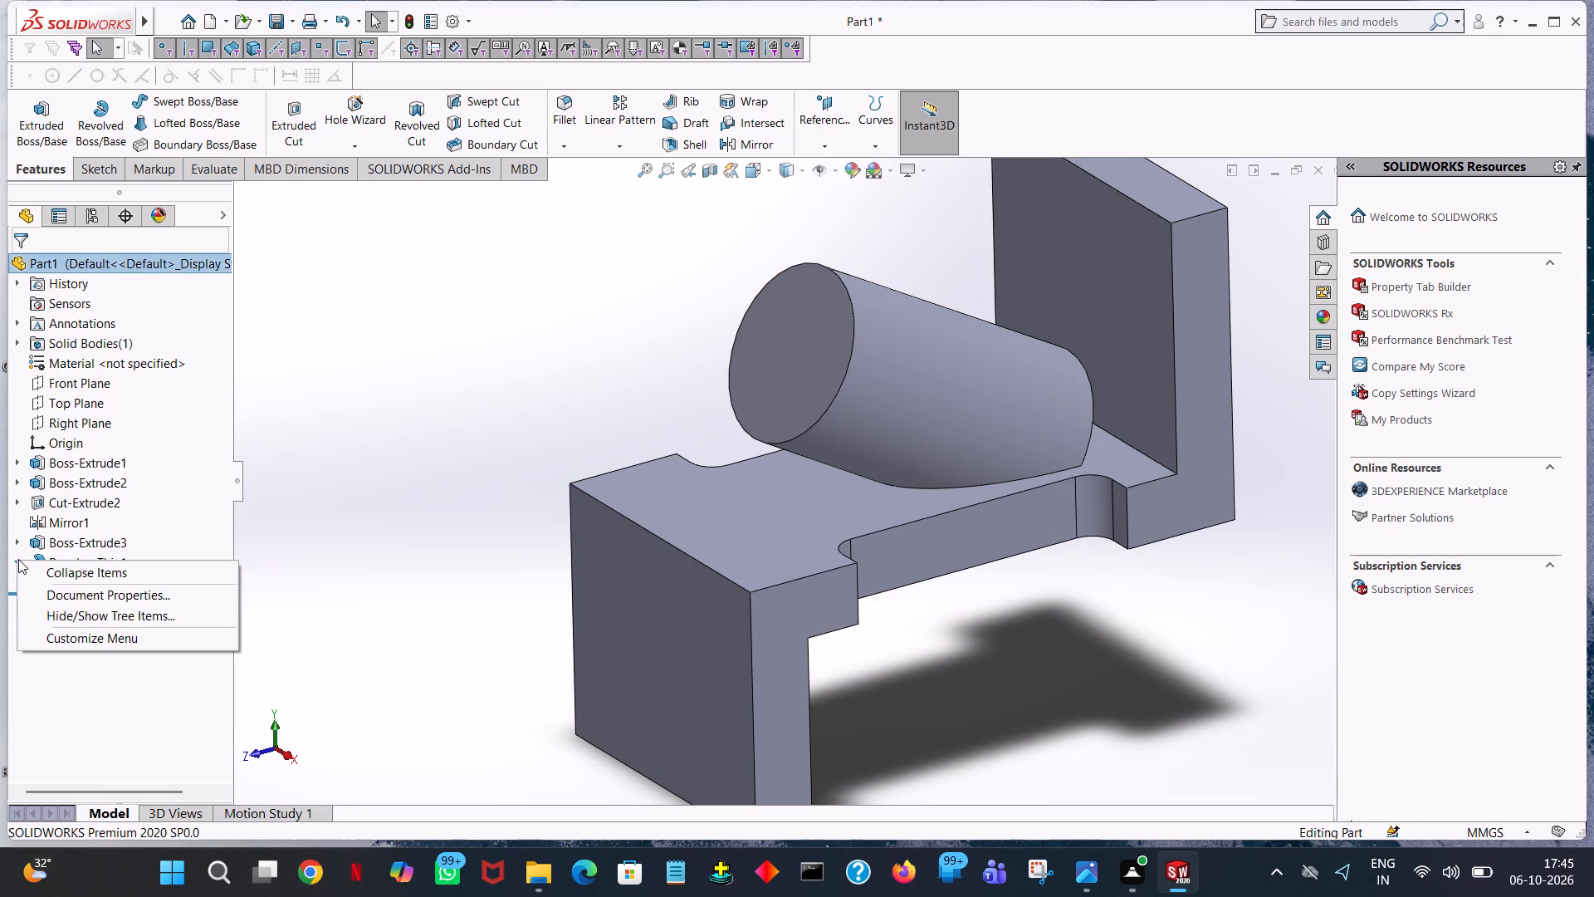
left_click(53, 560)
left_click(69, 556)
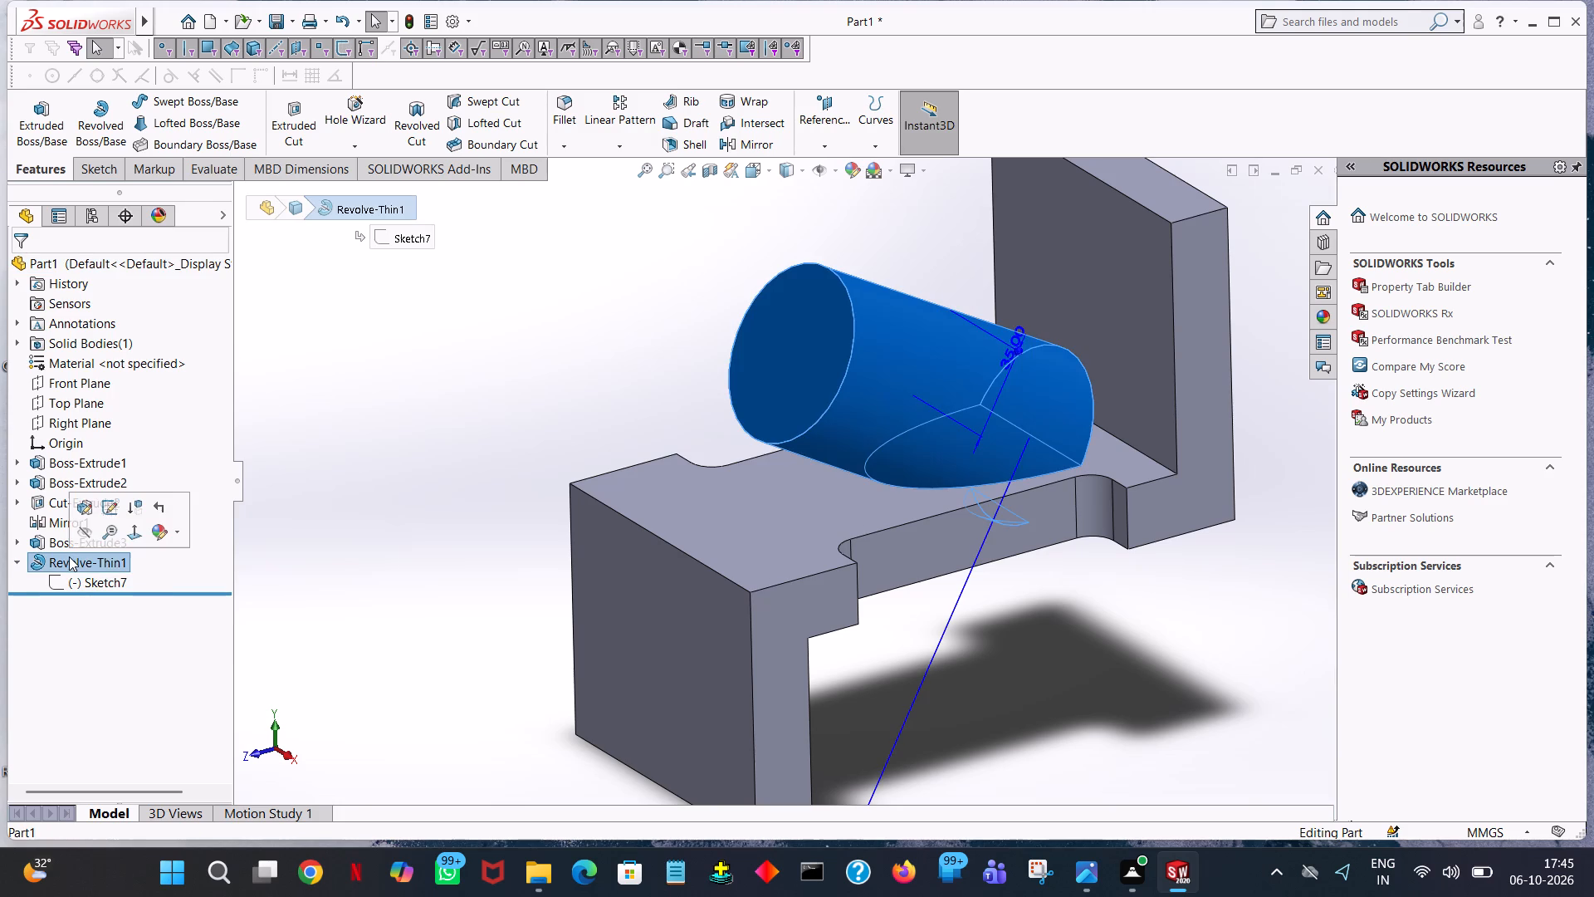
right_click(76, 556)
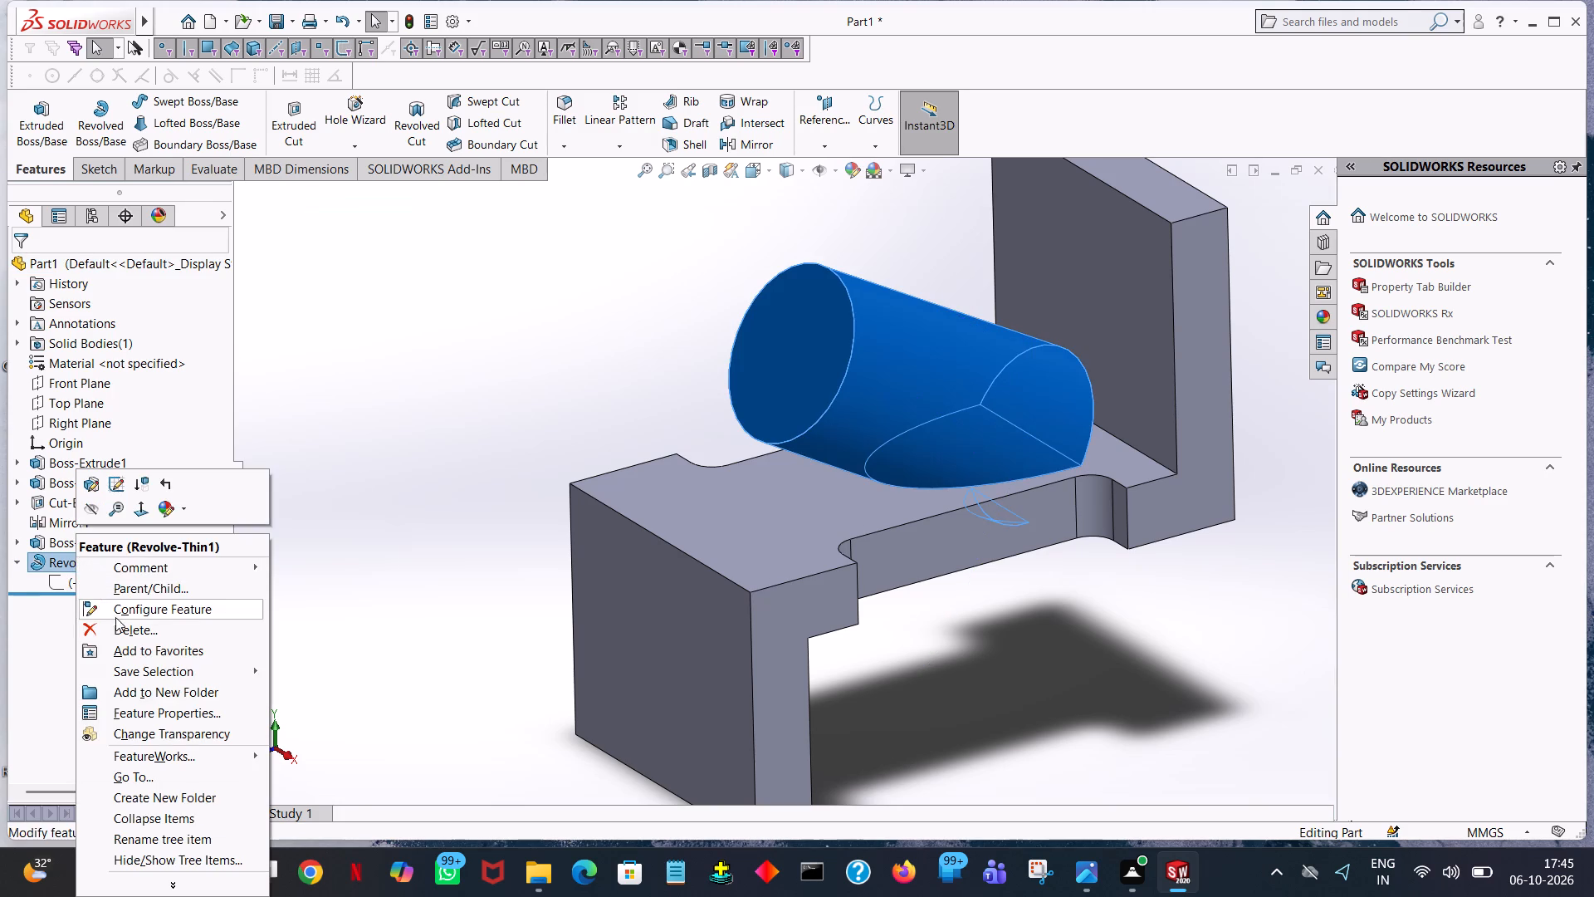
left_click(122, 629)
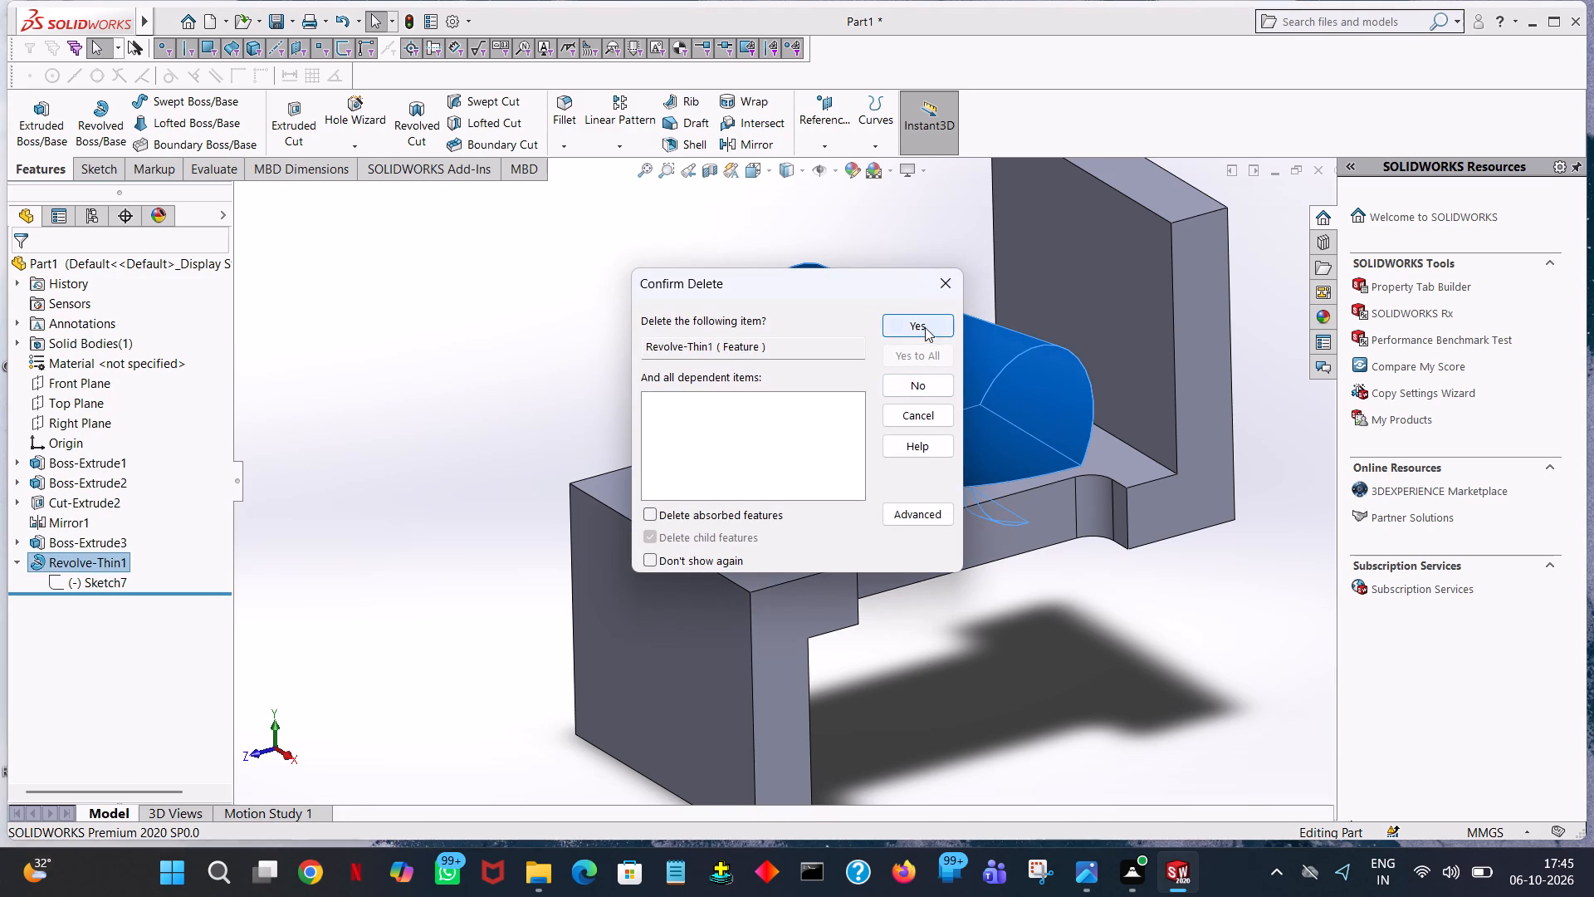
left_click(925, 328)
left_click(419, 346)
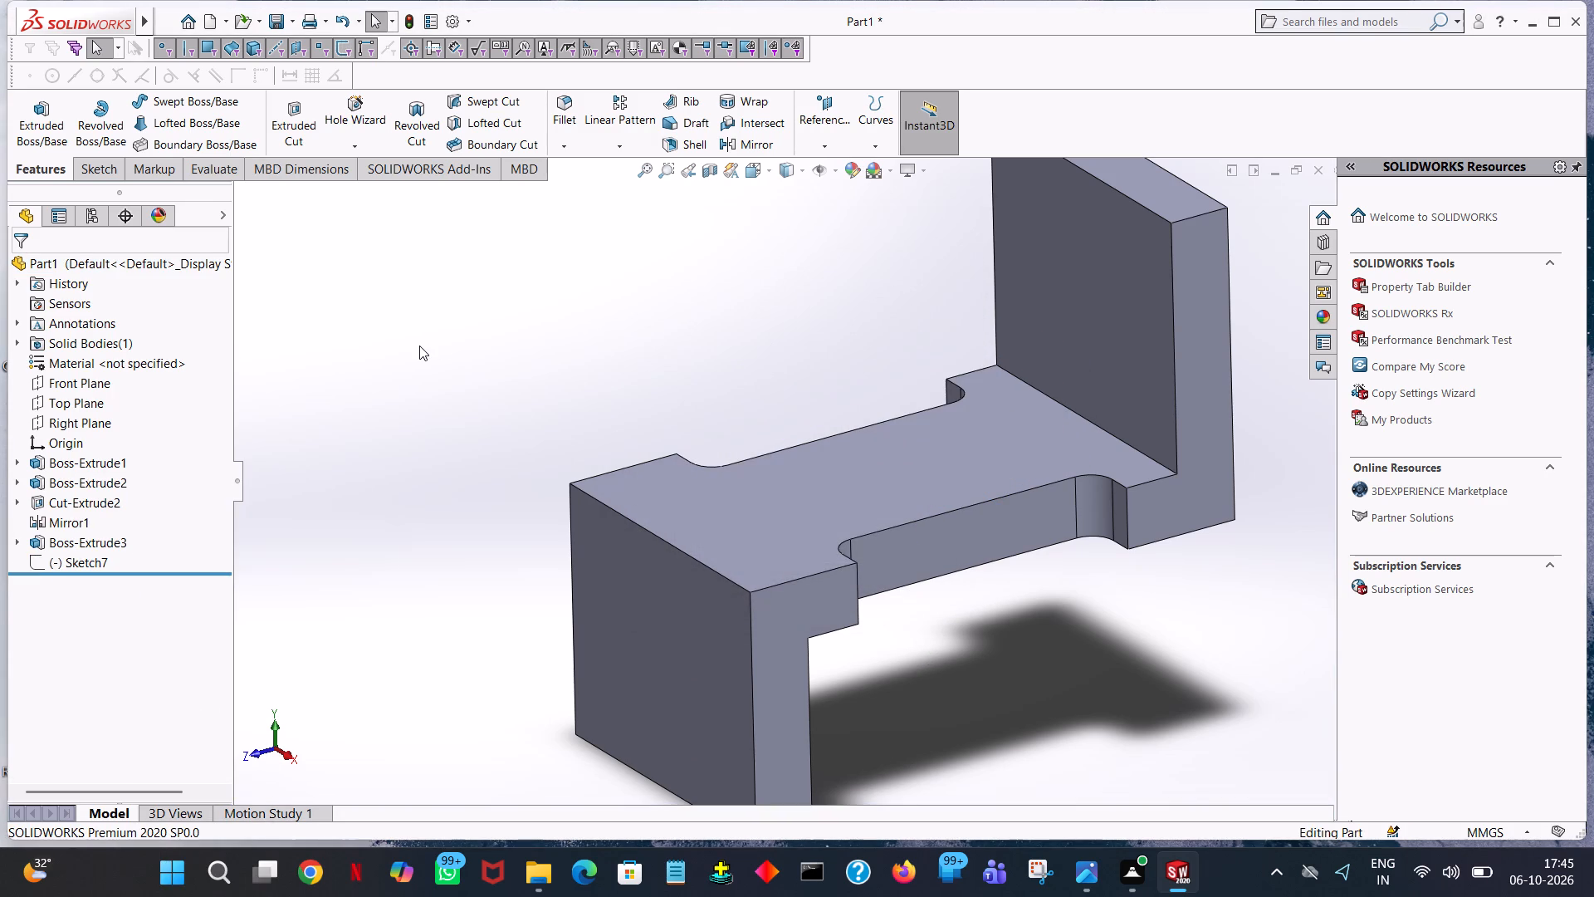
On a new Right Plane sketch, draw an inclined line about 102 mm long from the bracket's upper outer corner, rising over the web.
middle_click_drag(929, 664, 890, 607)
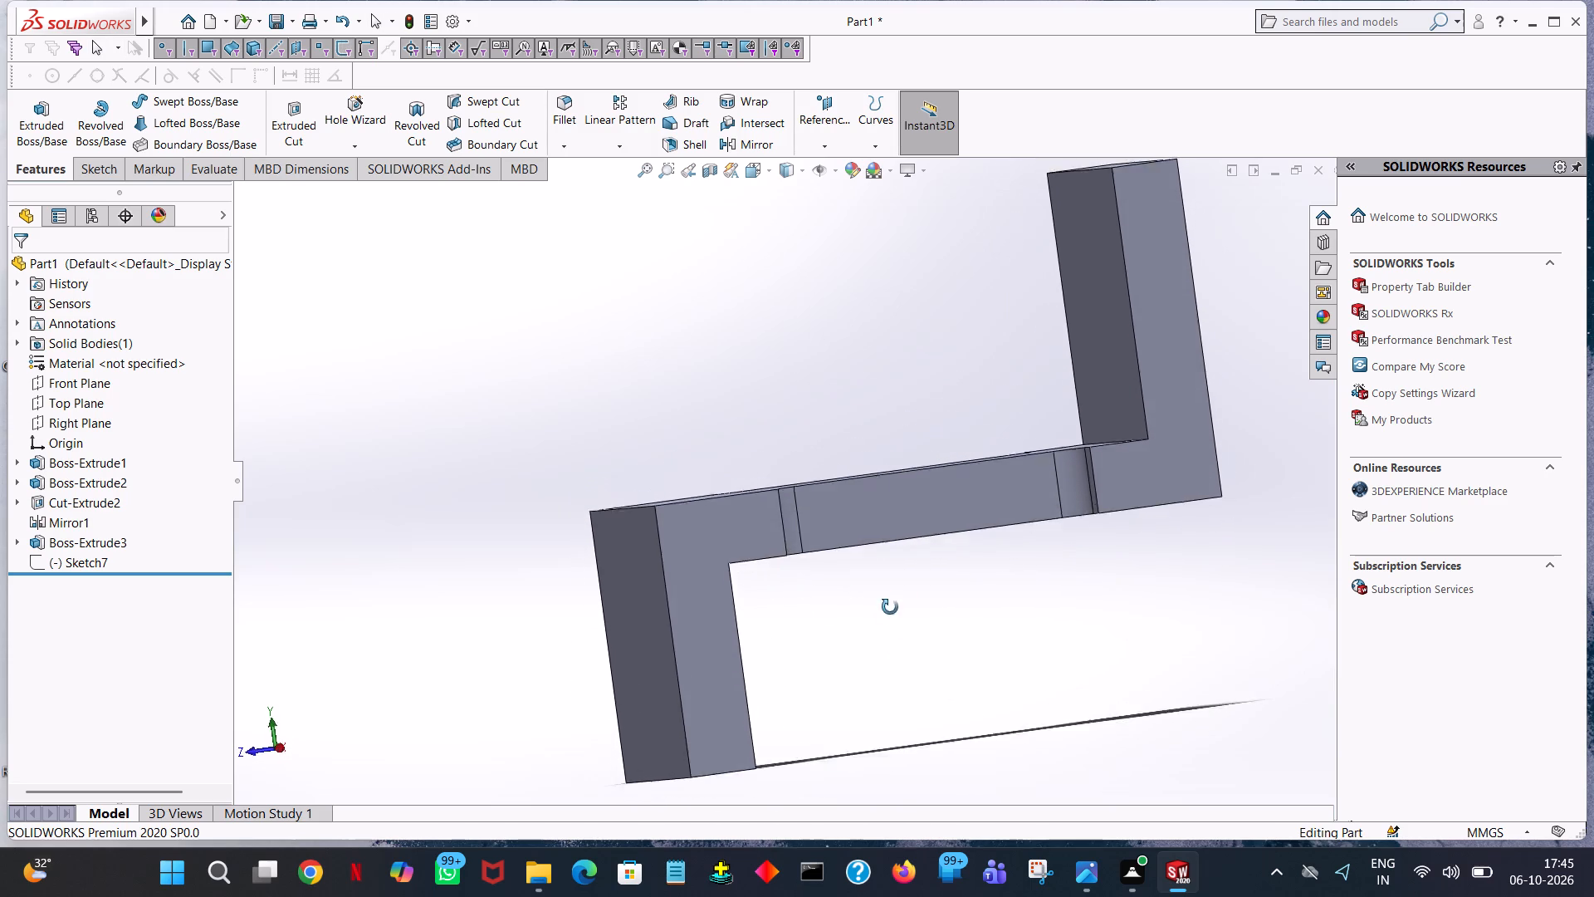
middle_click_drag(890, 607, 892, 635)
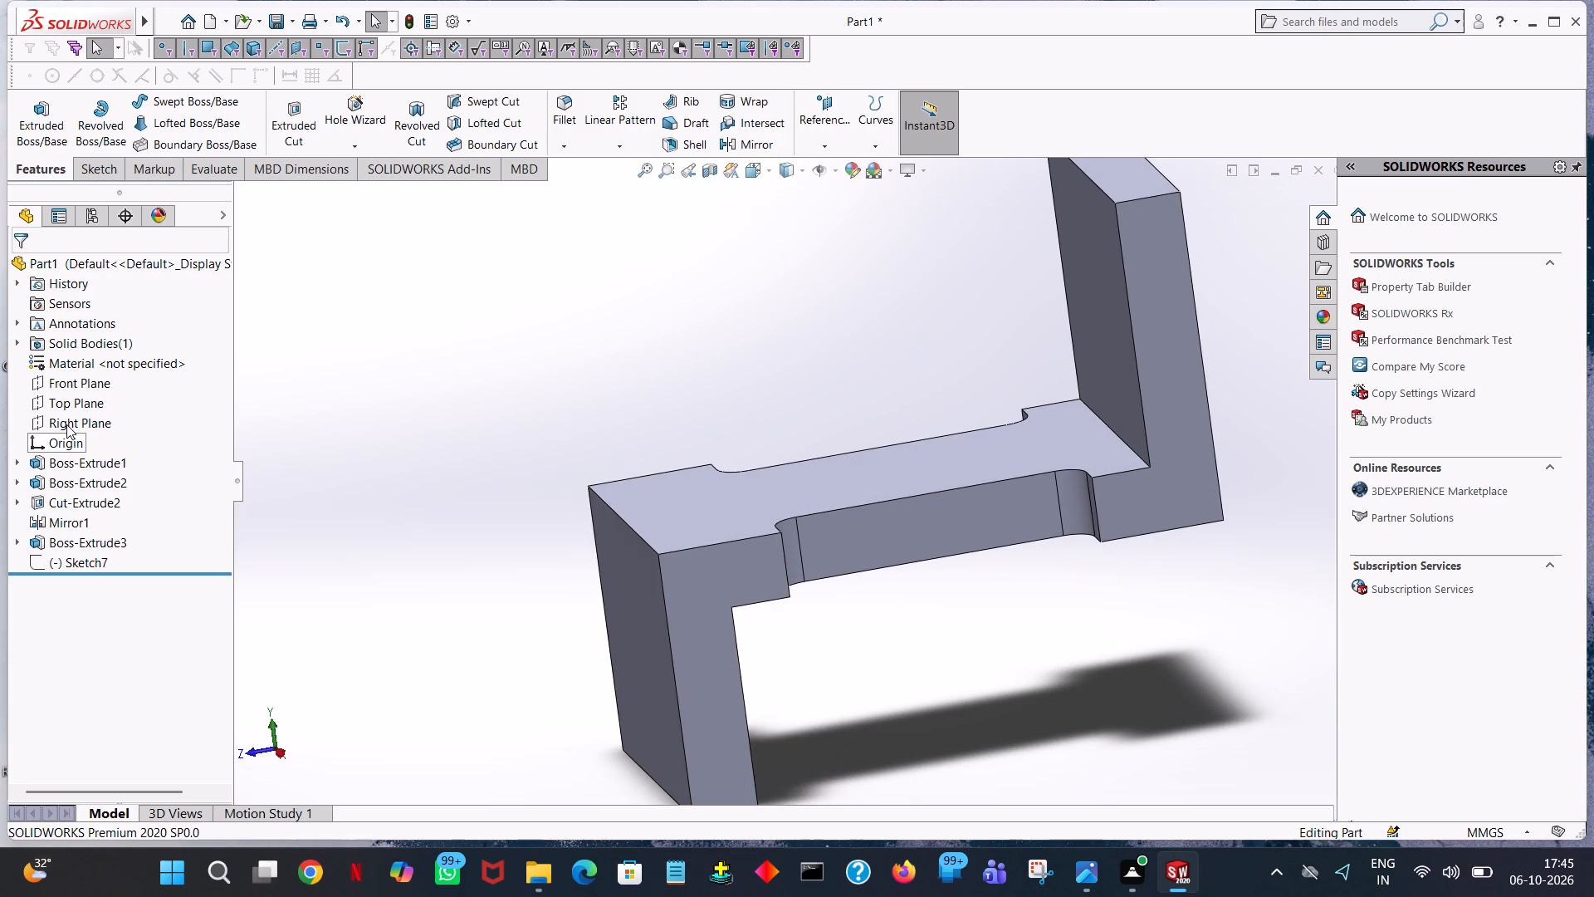
left_click(90, 416)
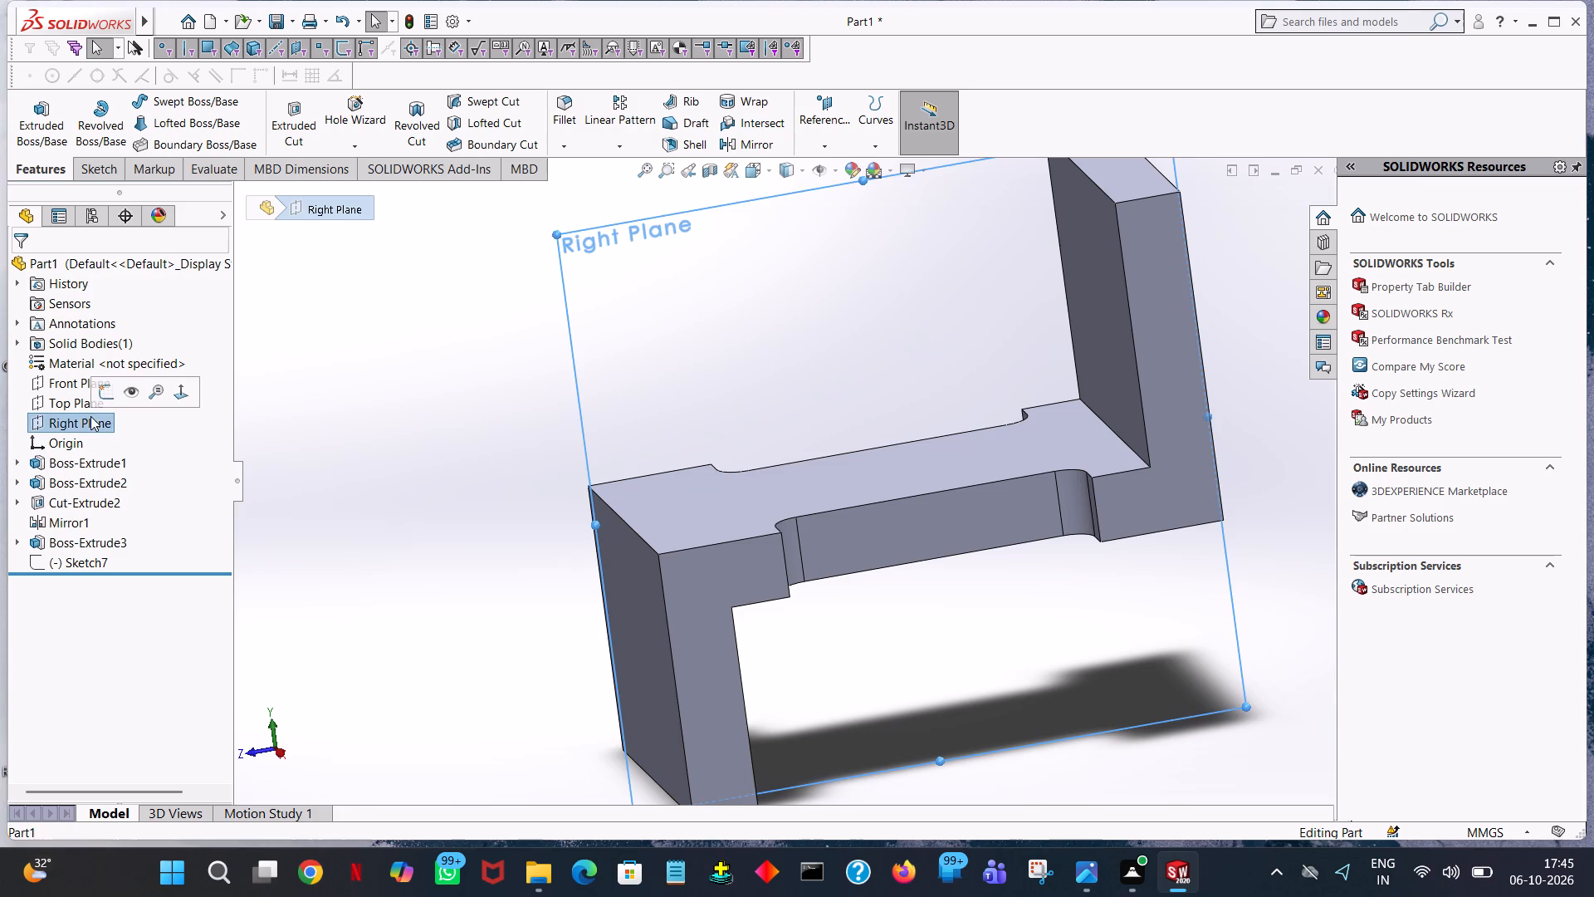
left_click(103, 399)
middle_click_drag(233, 420, 283, 435)
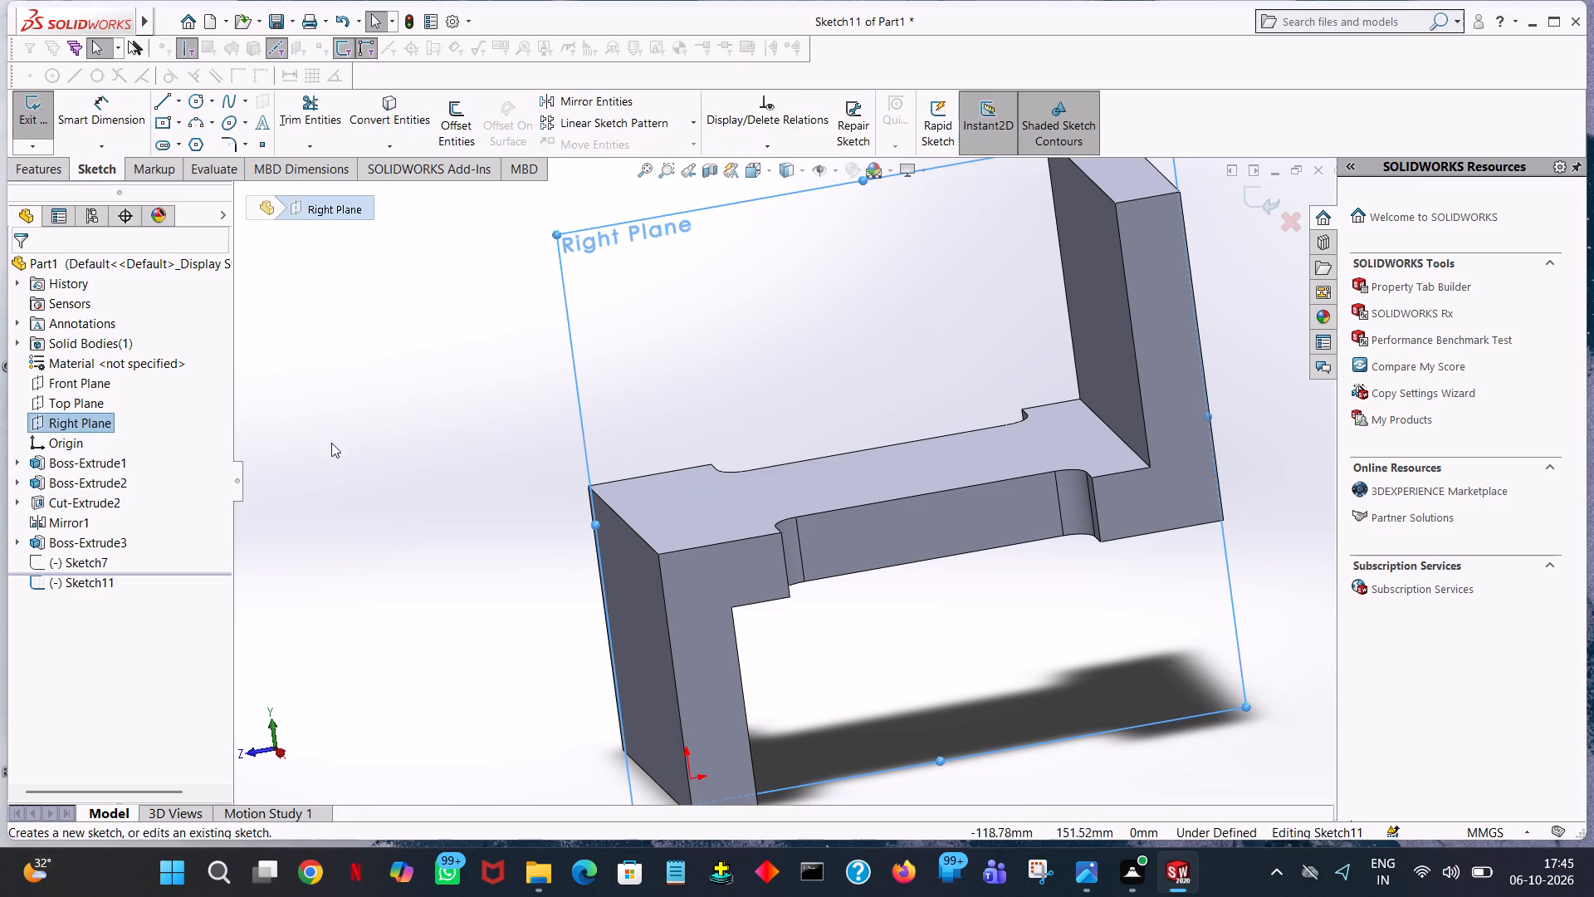
middle_click_drag(422, 461, 403, 435)
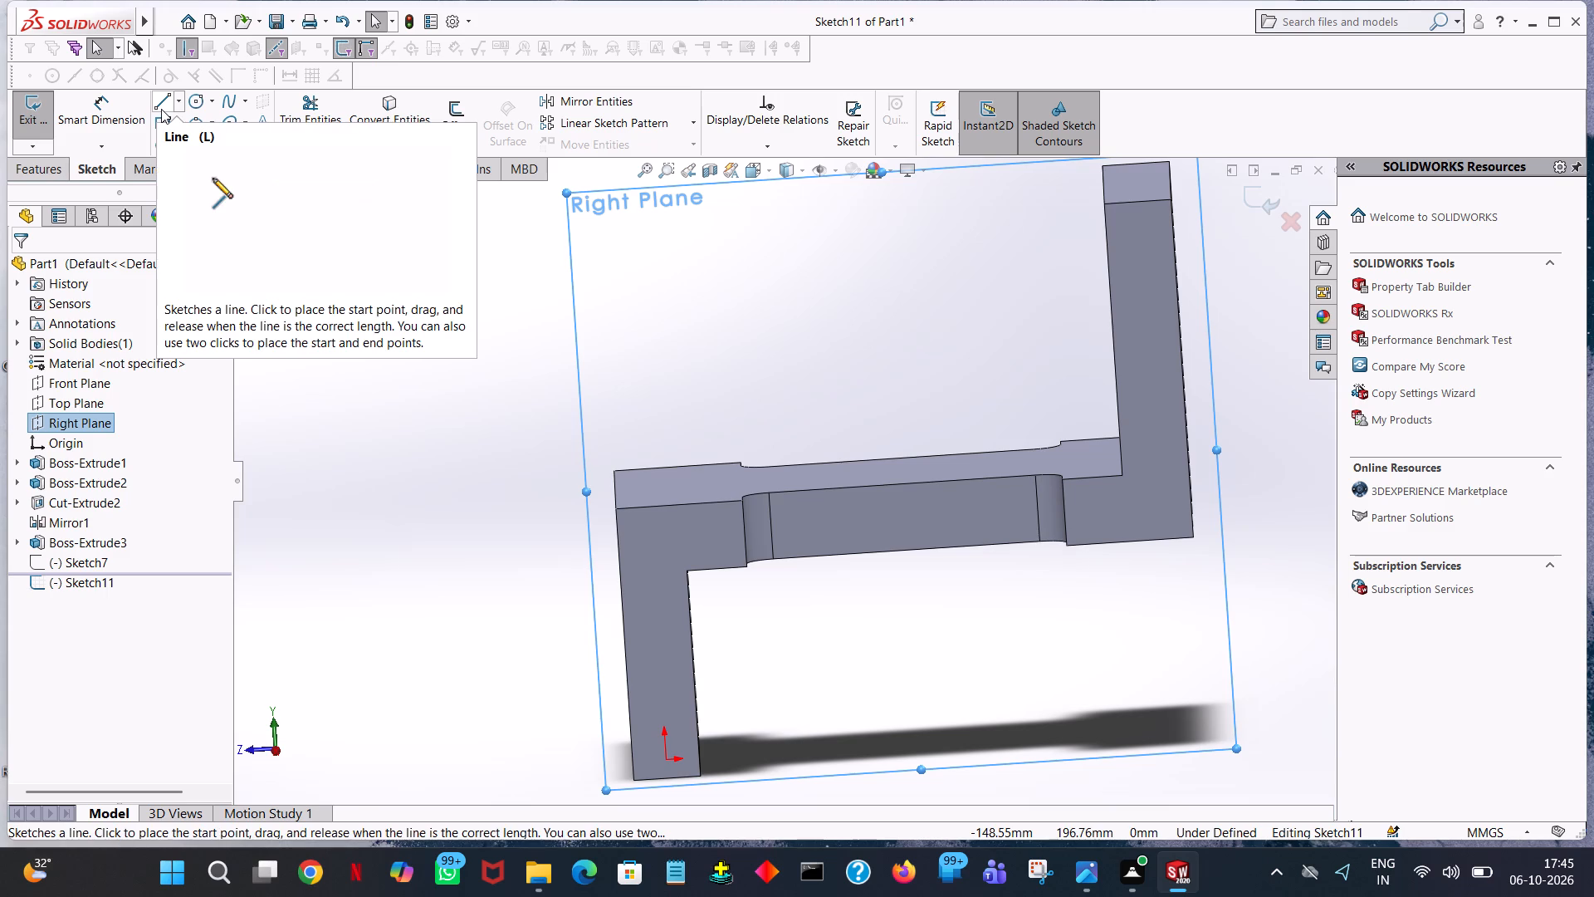
key("space")
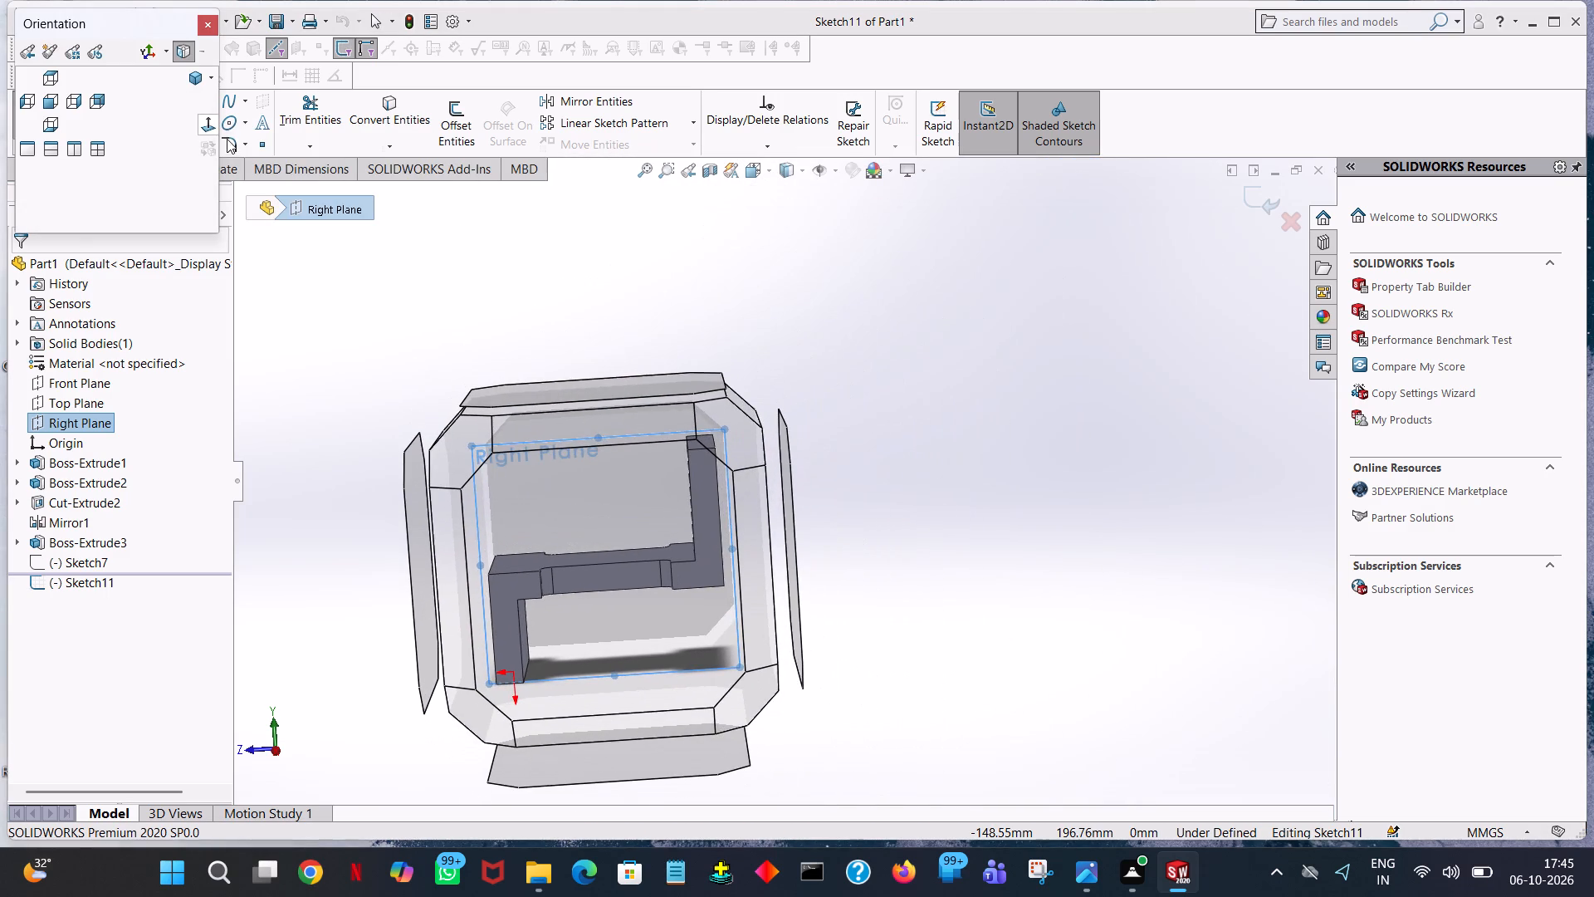
left_click(203, 126)
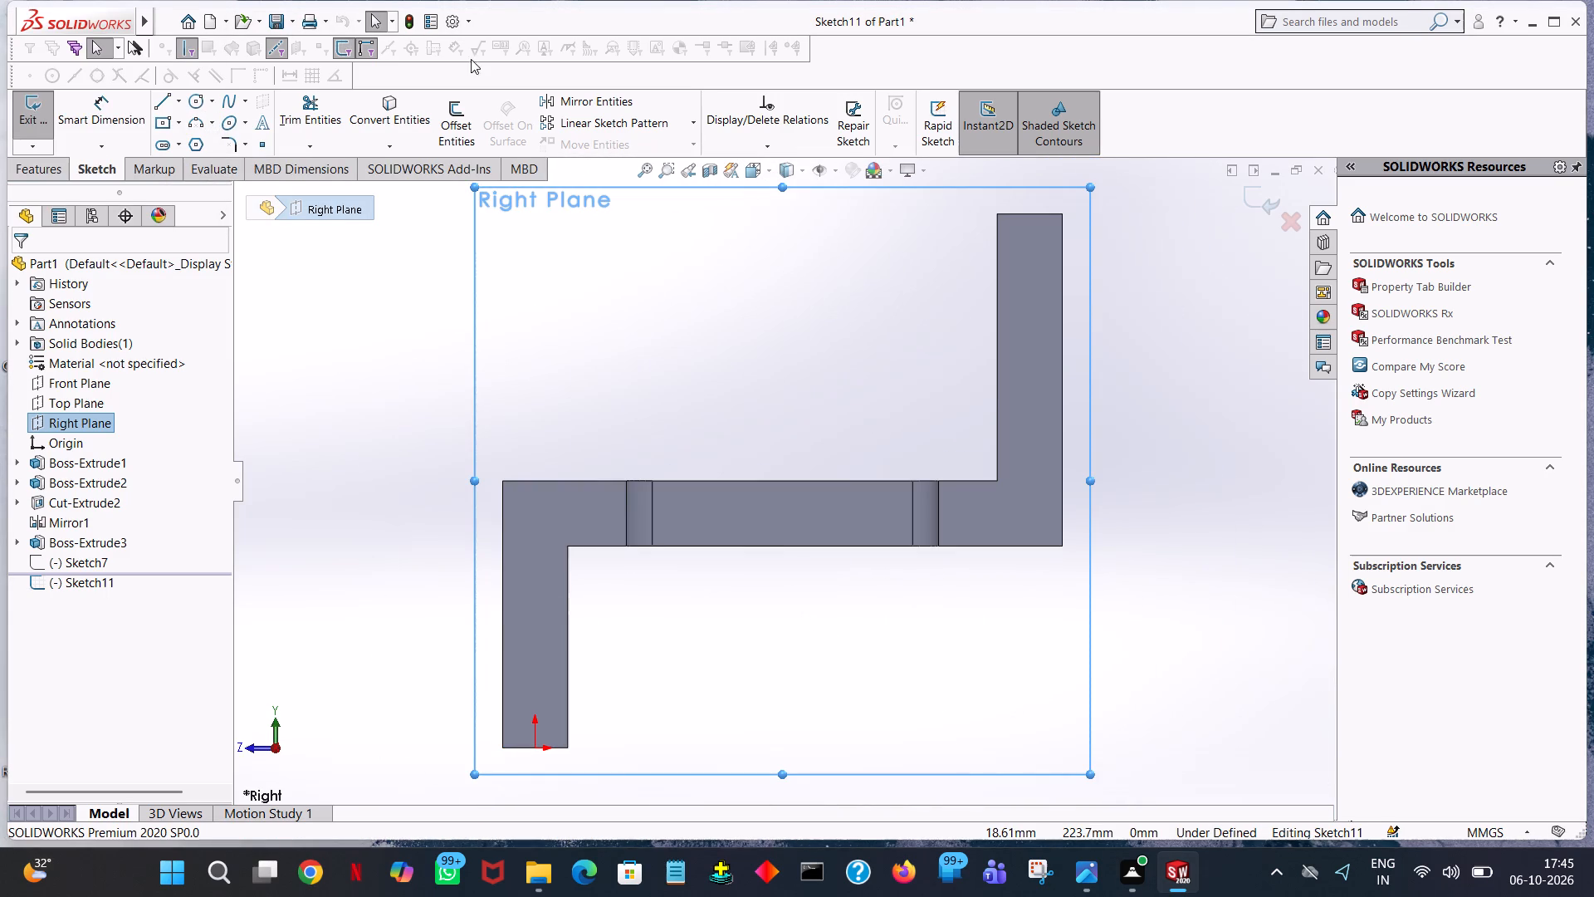
left_click(156, 96)
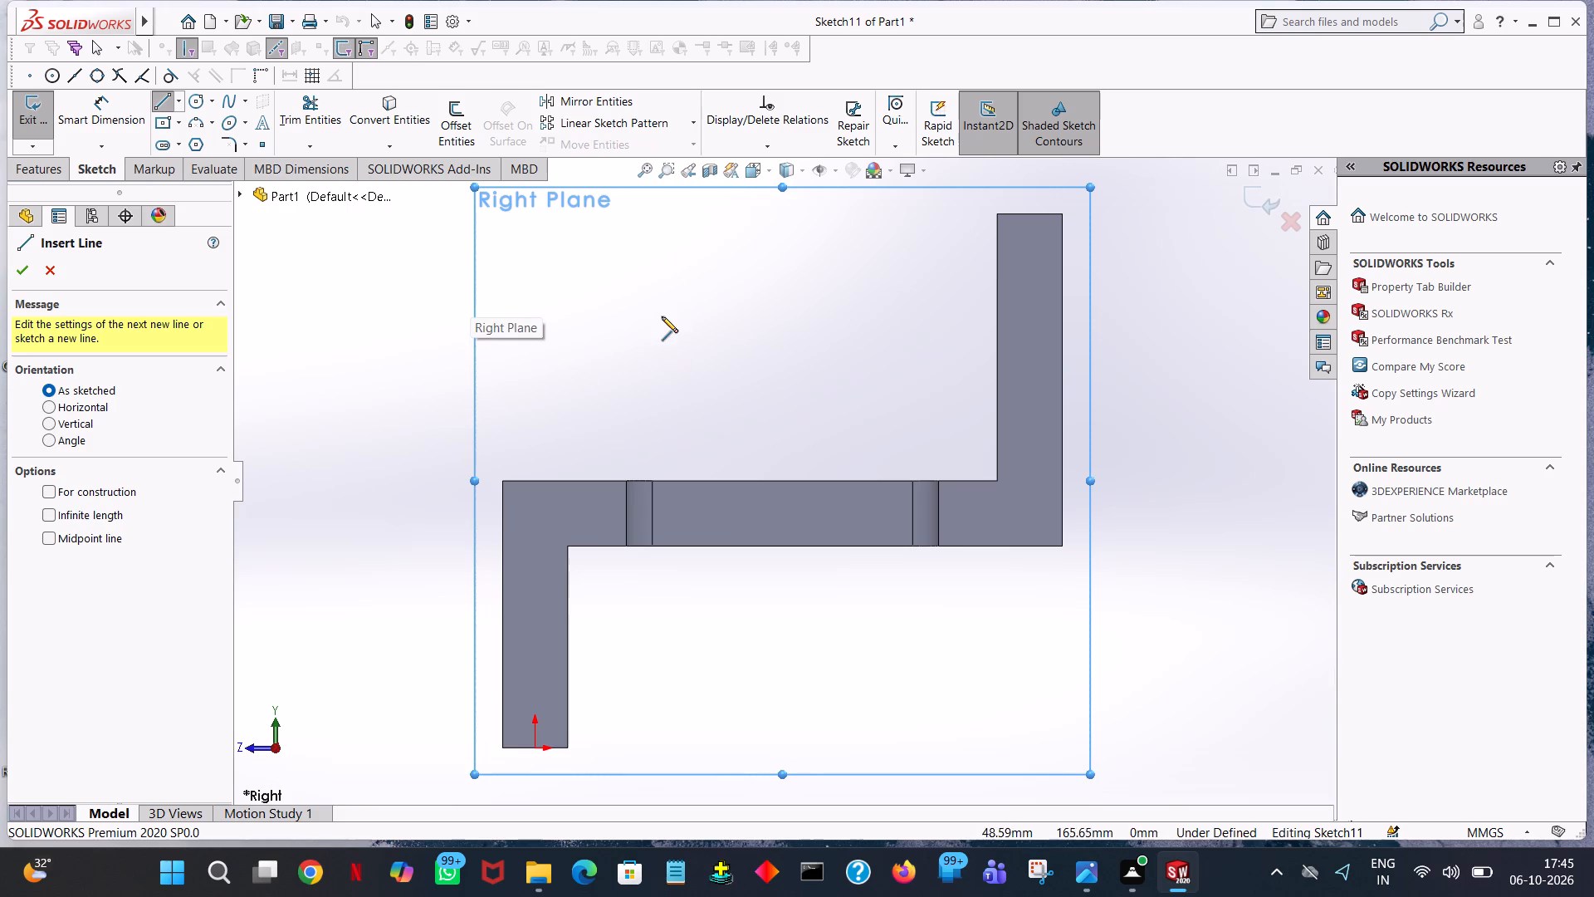
left_click(504, 478)
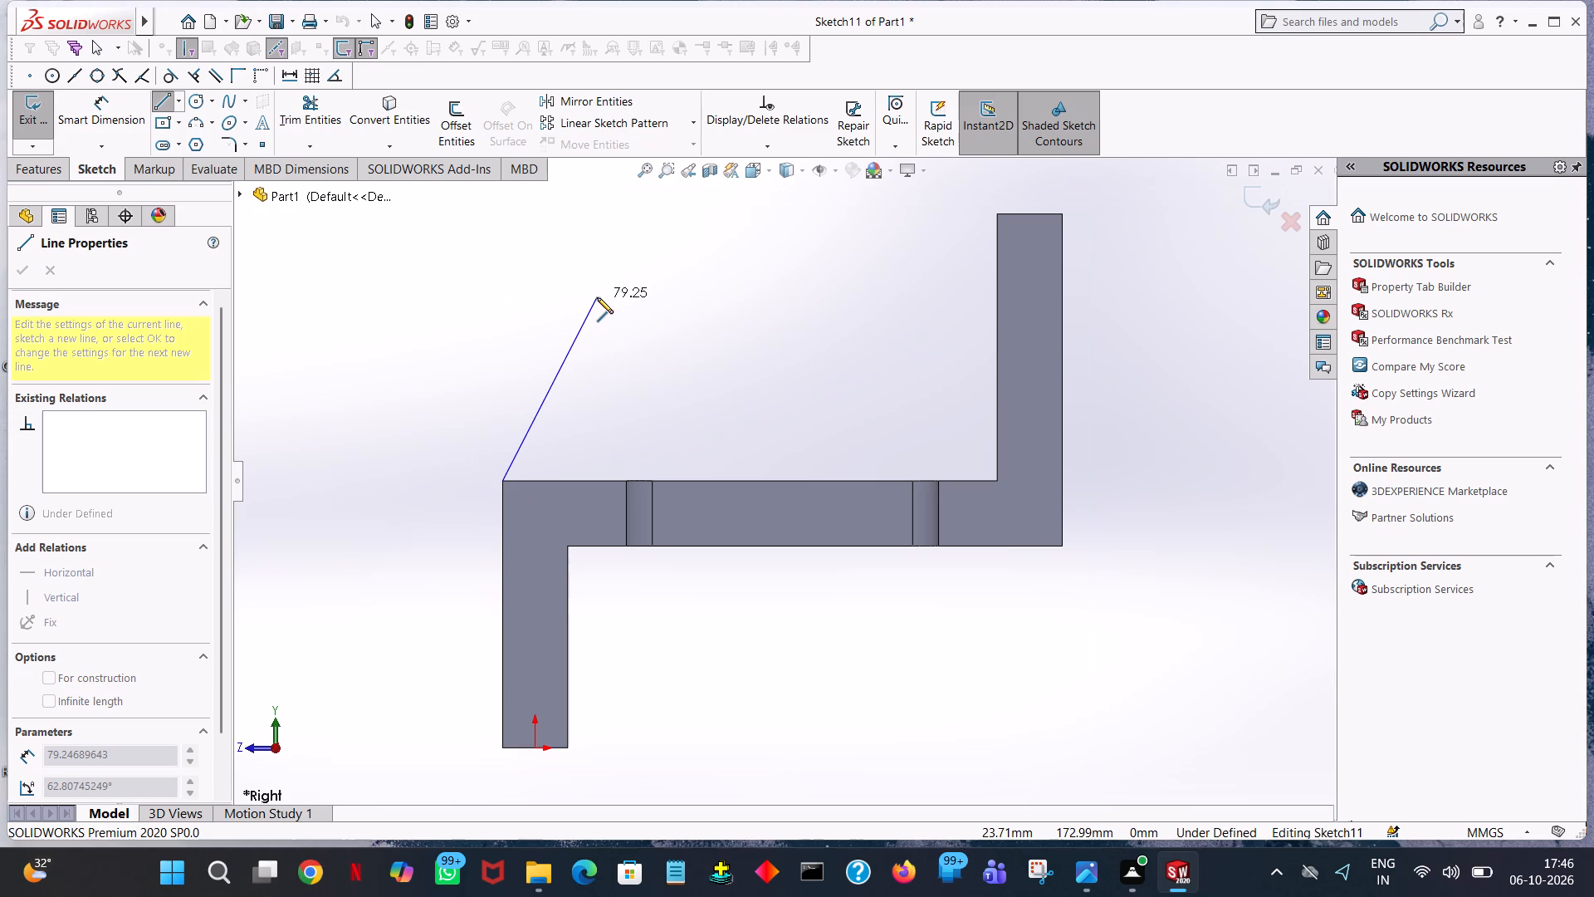
left_click(654, 263)
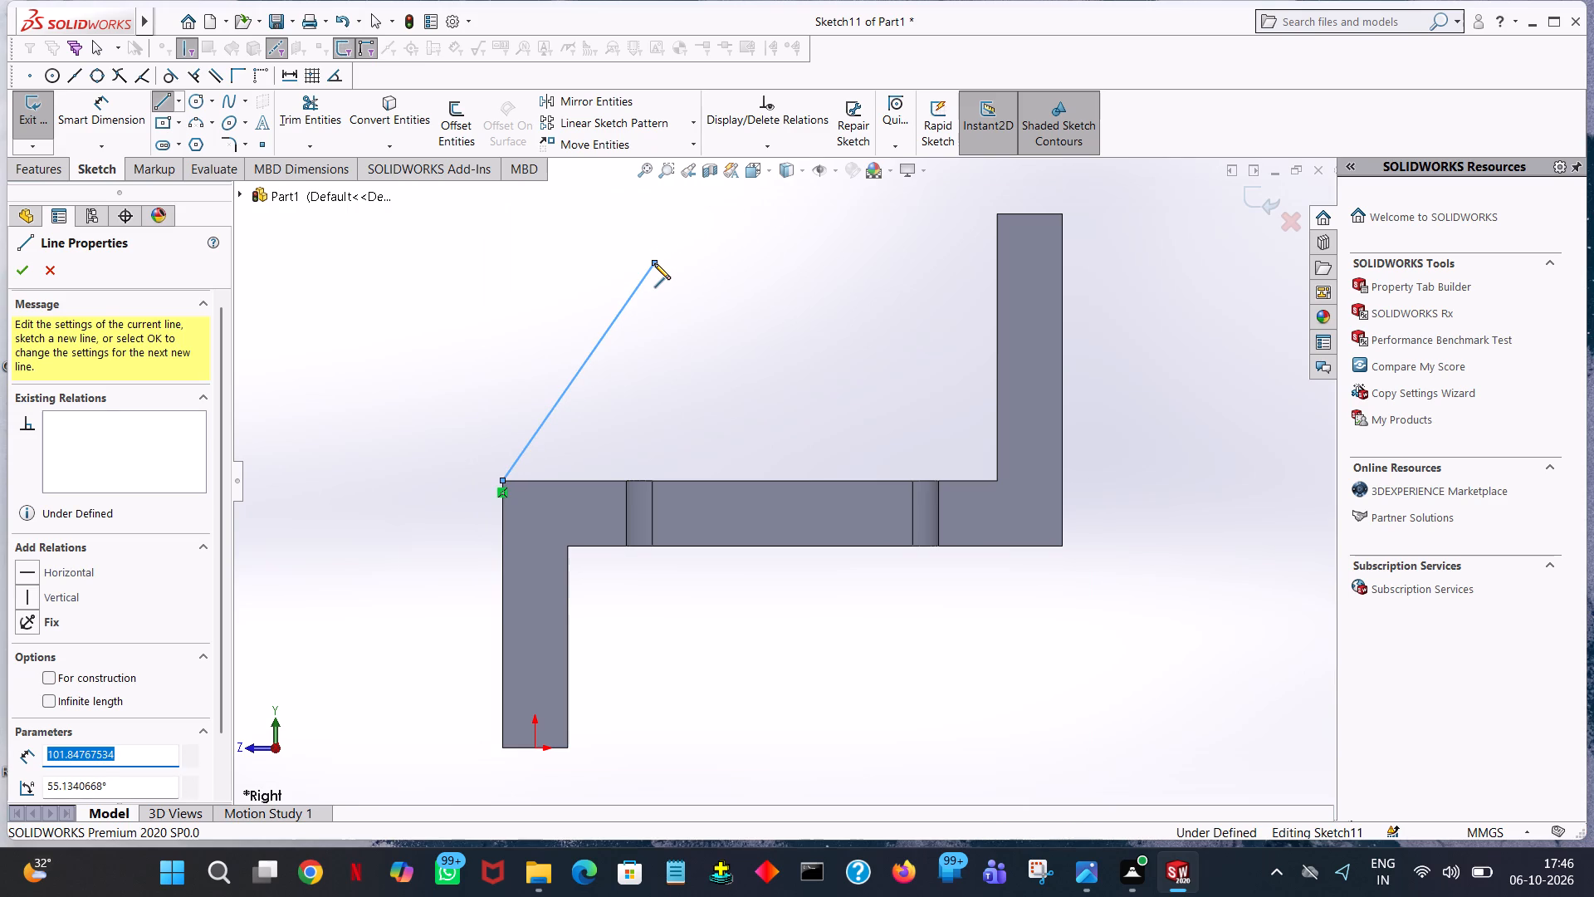
right_click(654, 263)
left_click(679, 277)
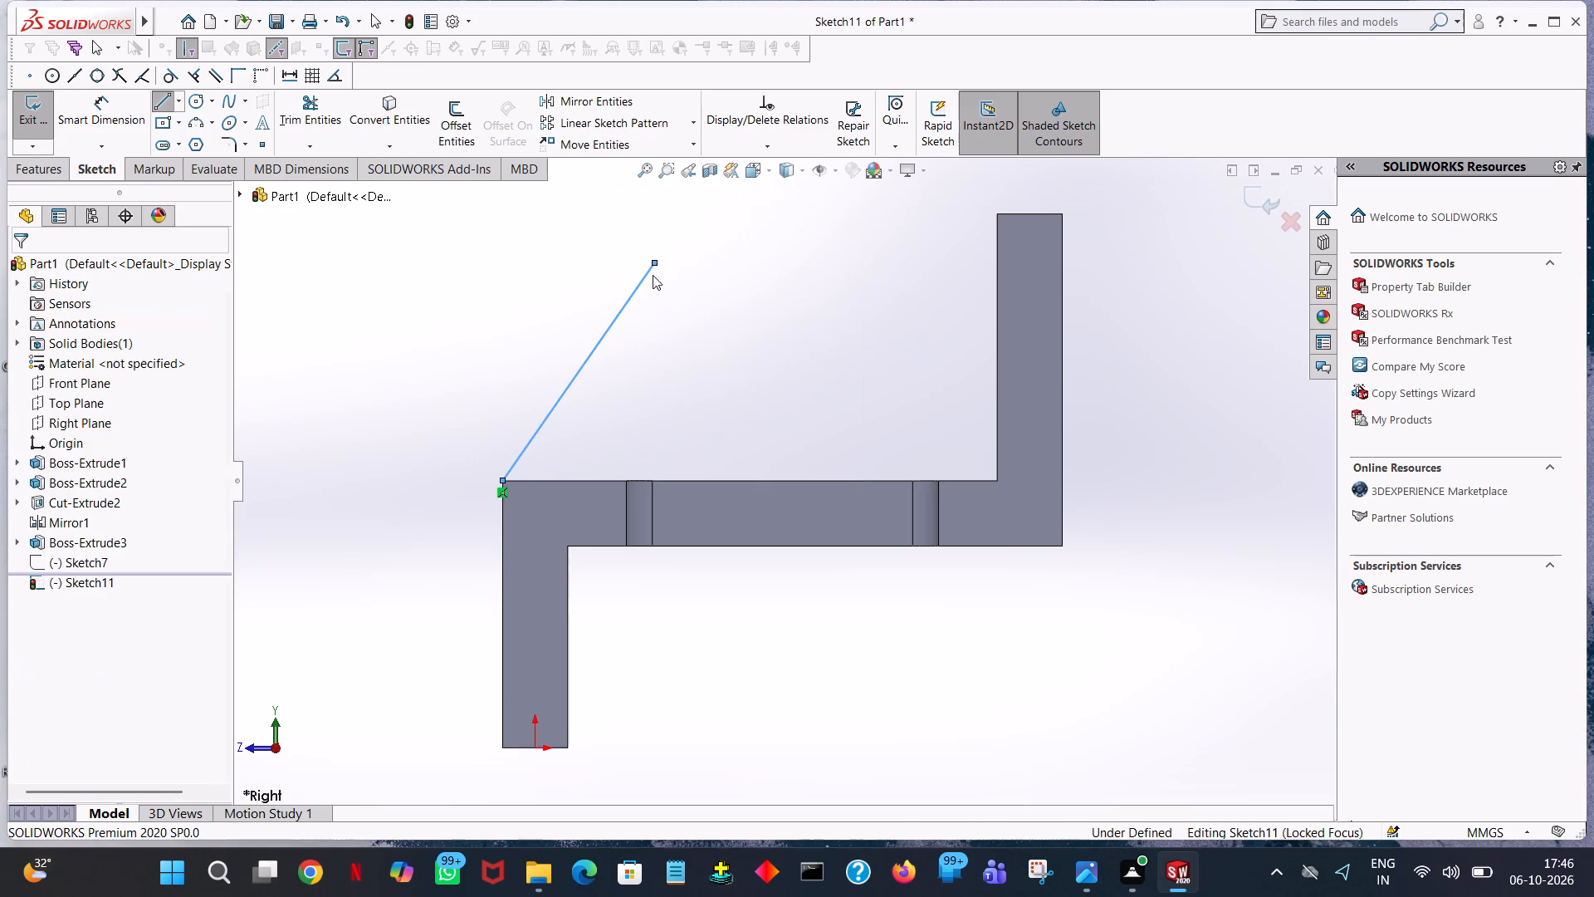
Set the inclined line's length to 85 mm and its angle to 45°.
left_click(640, 281)
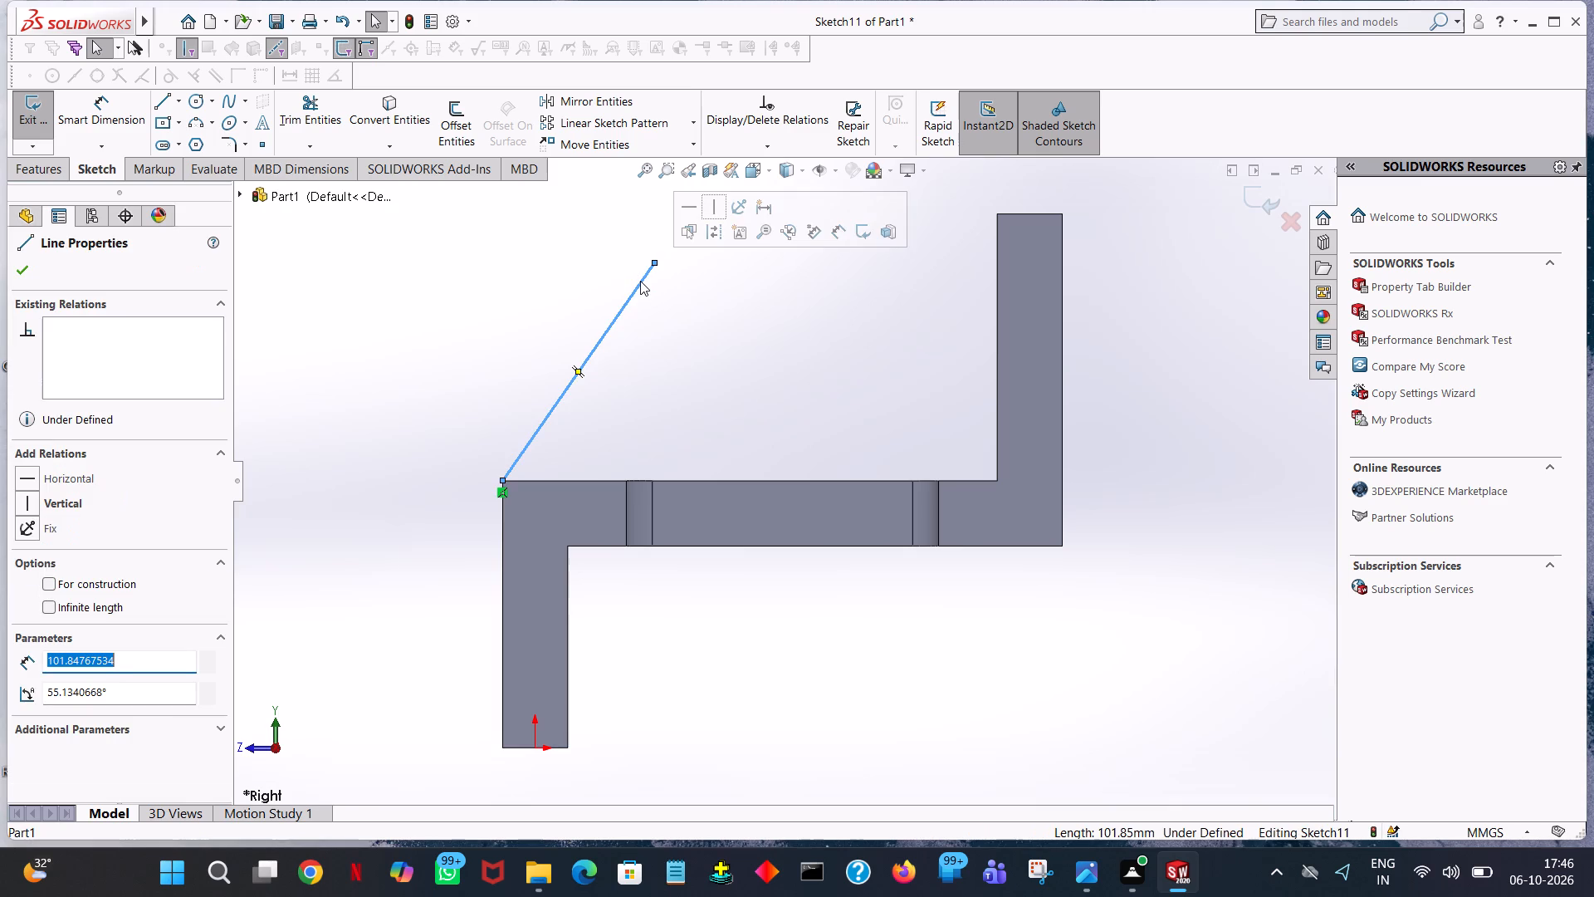
type("85")
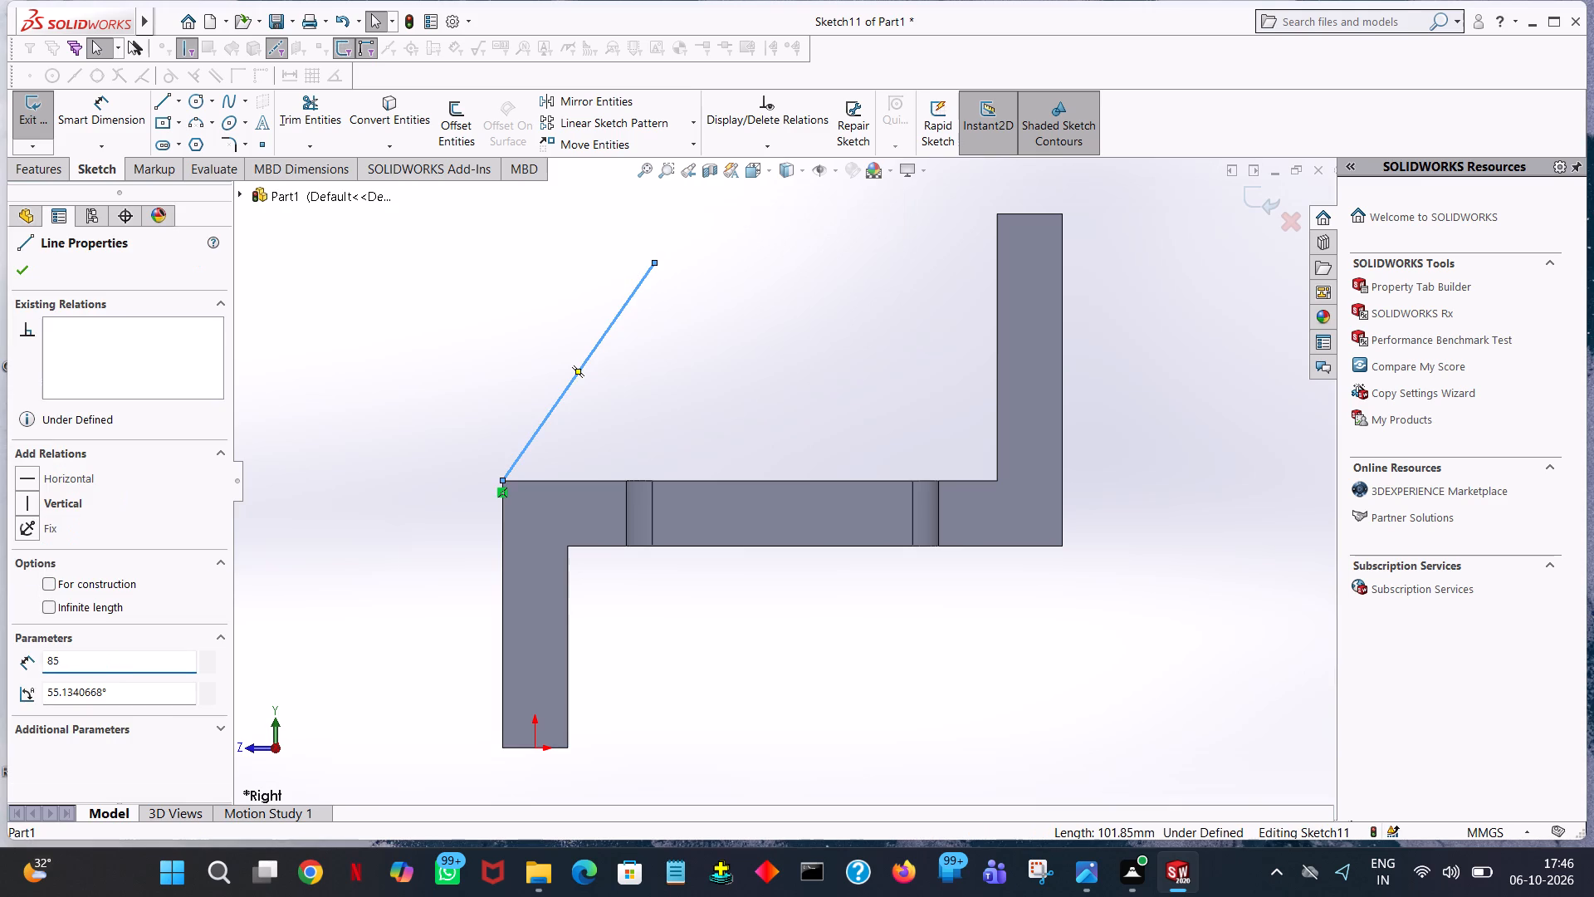
double_click(118, 694)
left_click_drag(118, 694, 65, 689)
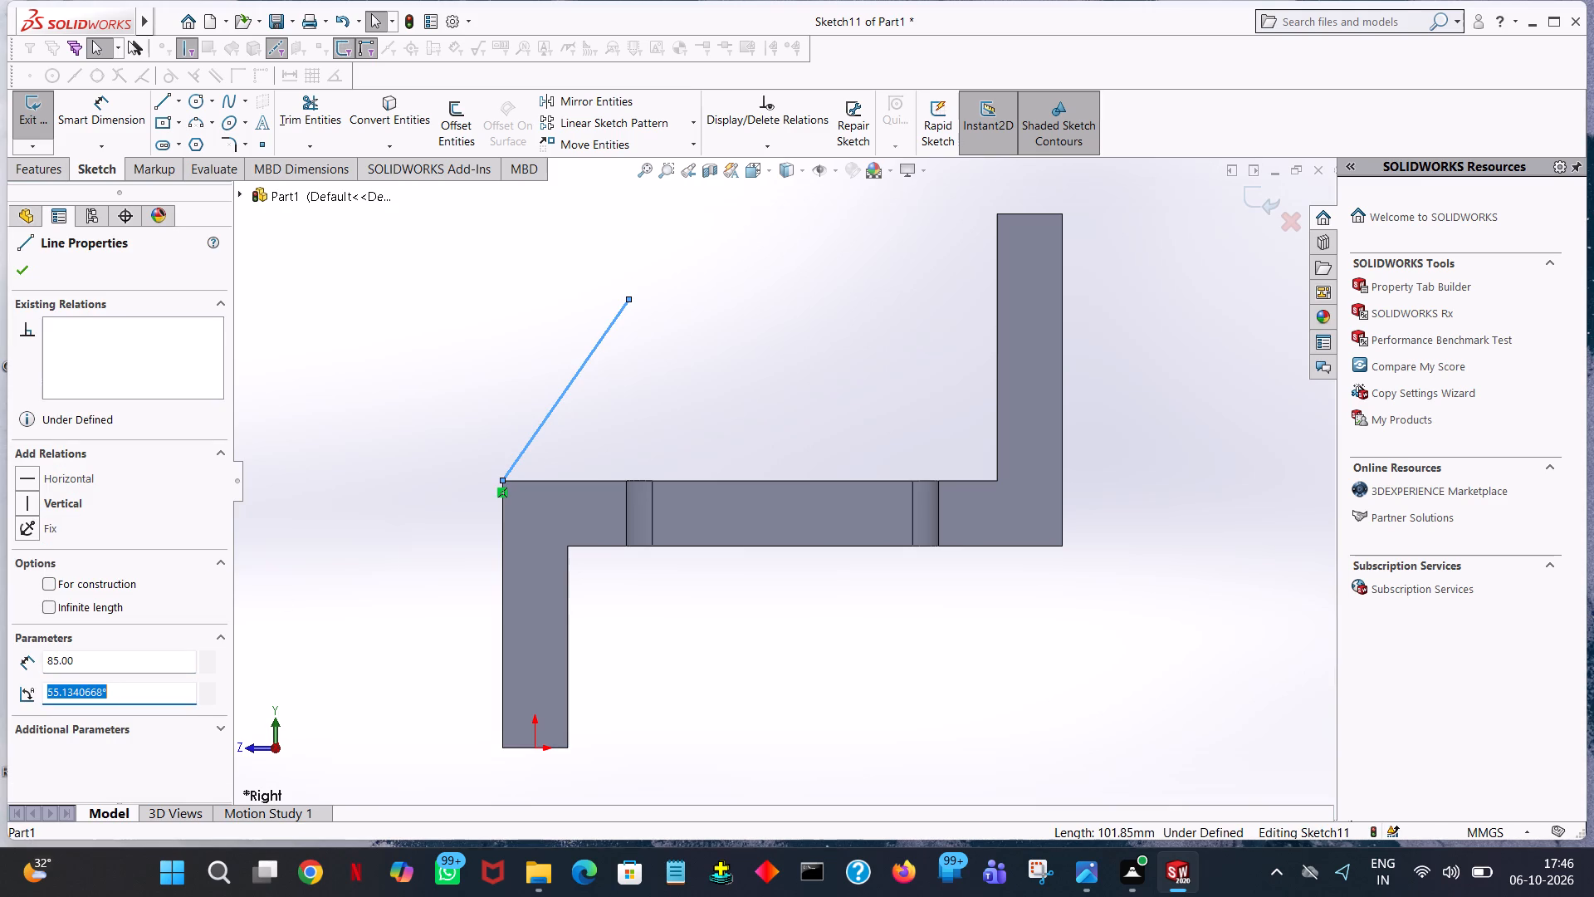
left_click_drag(65, 689, 64, 689)
type("45")
left_click(377, 549)
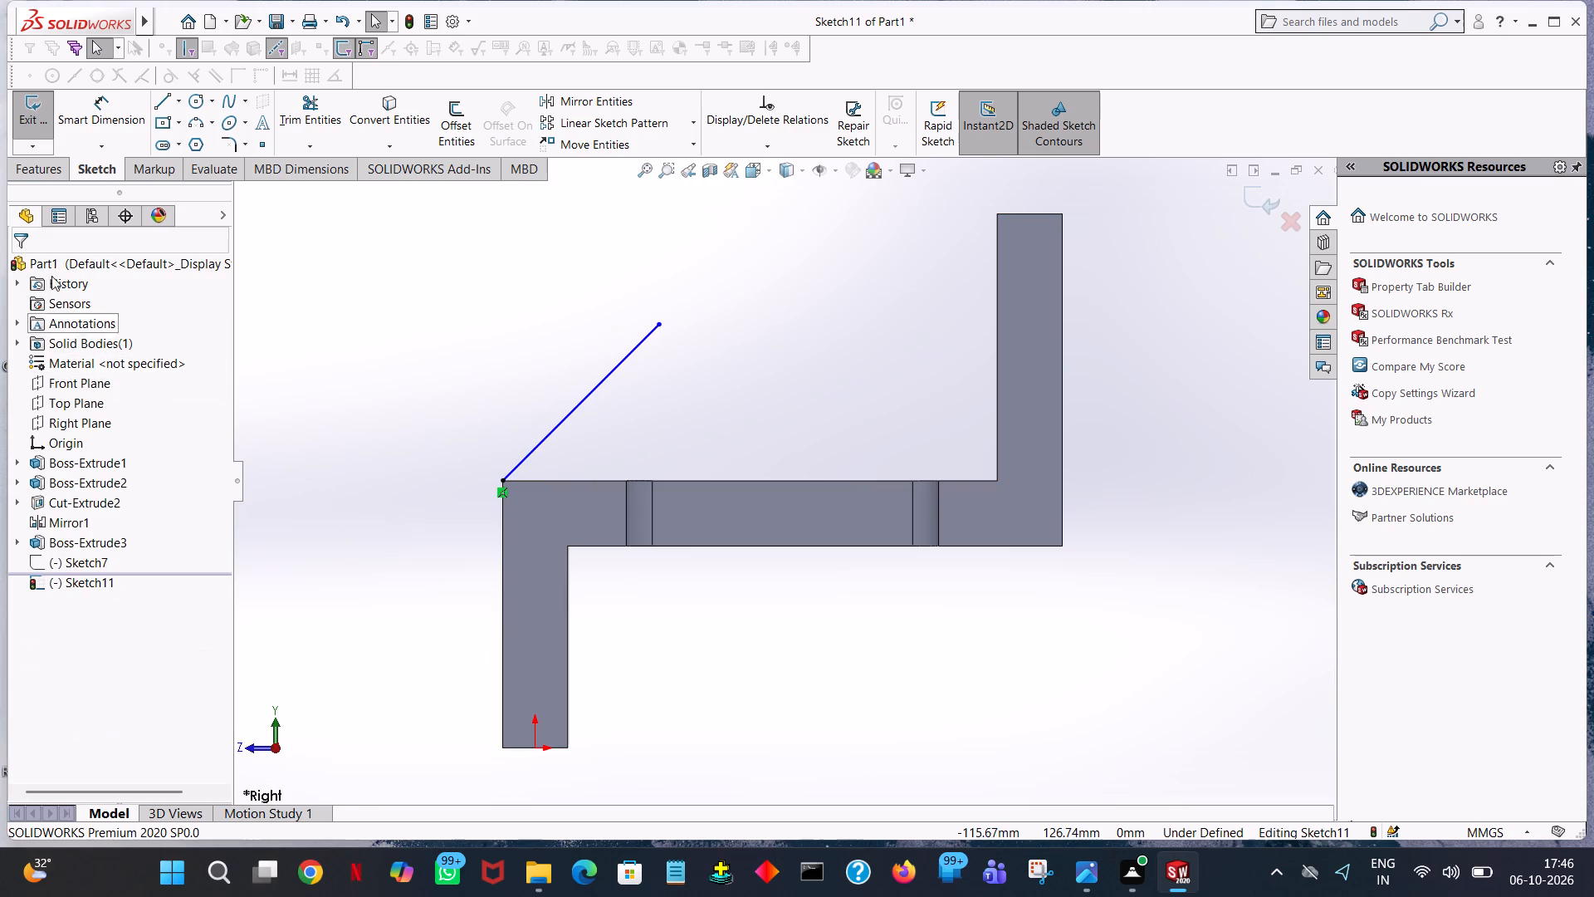
left_click(617, 362)
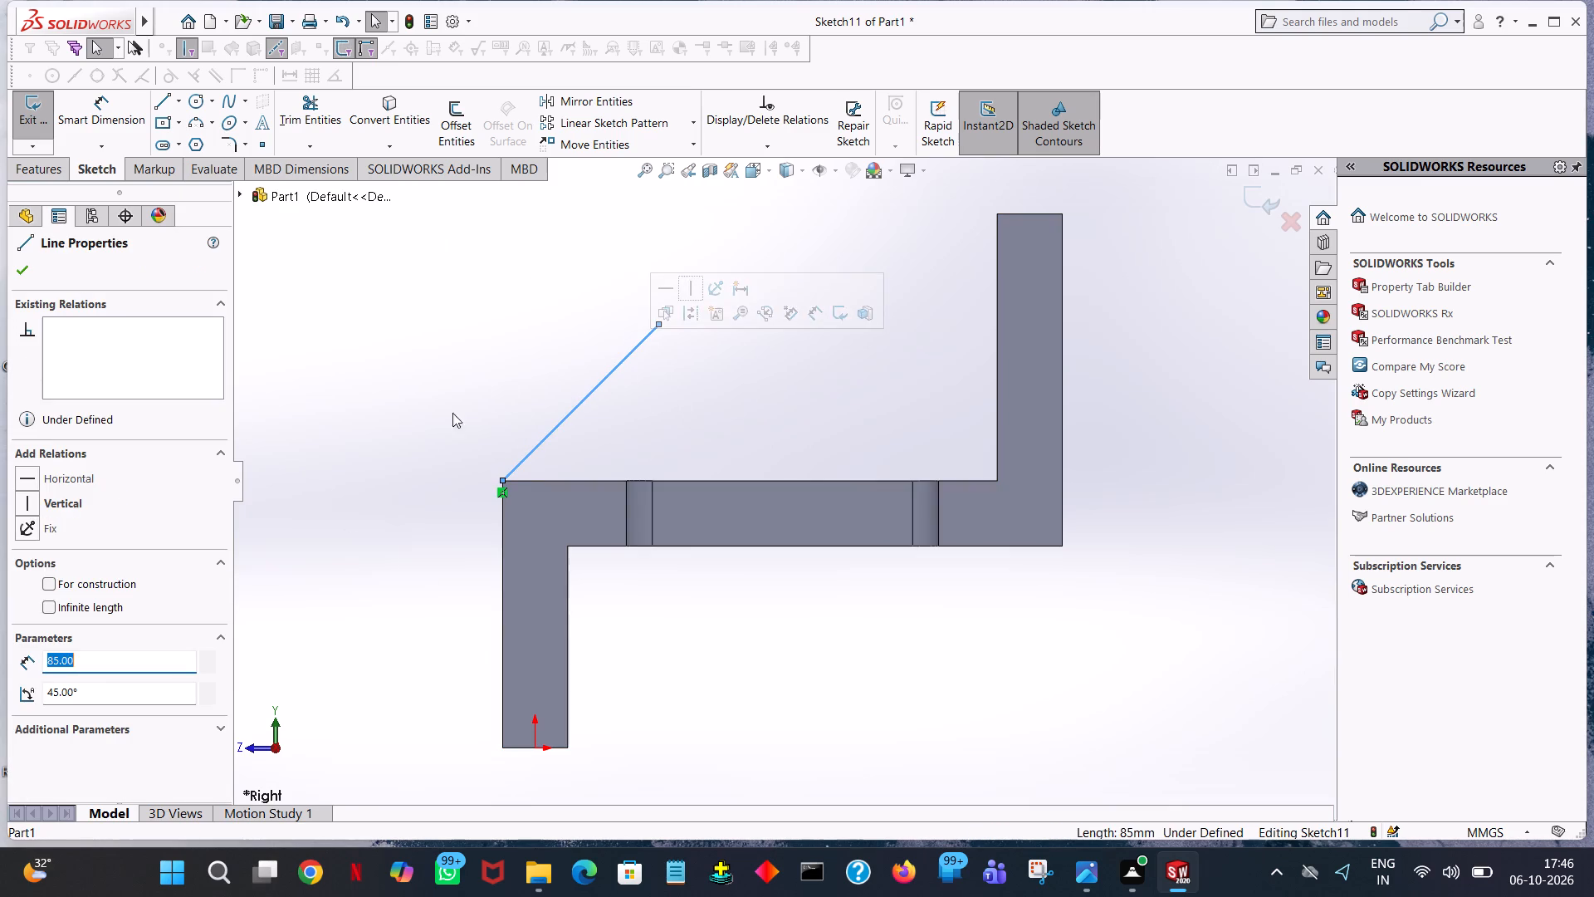
left_click(263, 597)
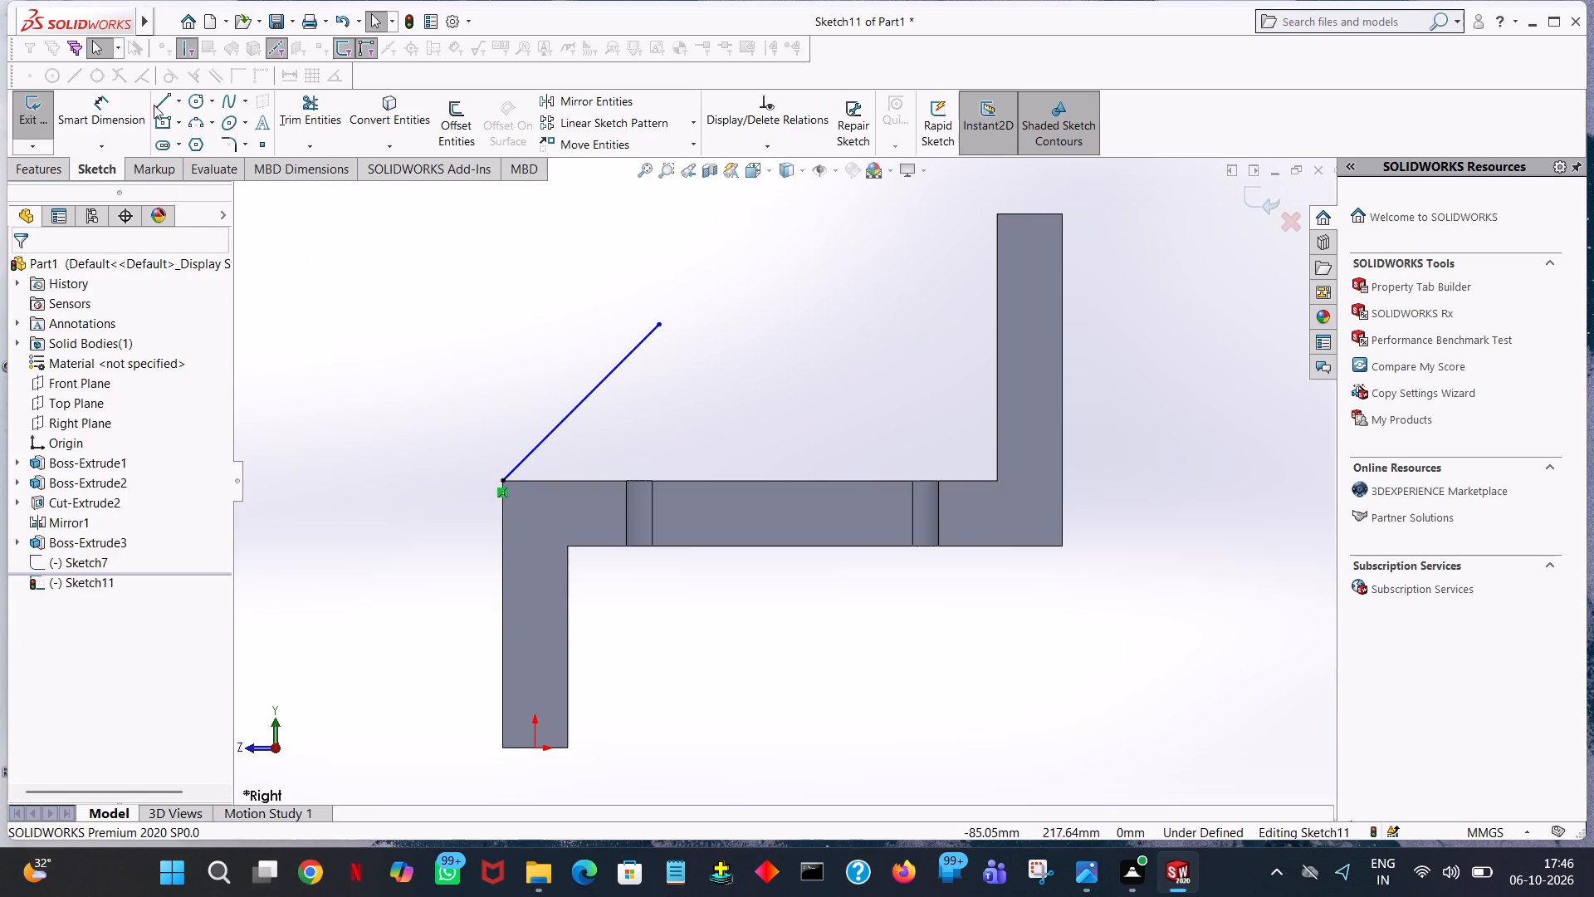
Extrude the inclined line as a 10 mm one-direction thin feature, Mid Plane, 70 mm deep, merged with the bracket.
left_click(37, 172)
left_click(42, 149)
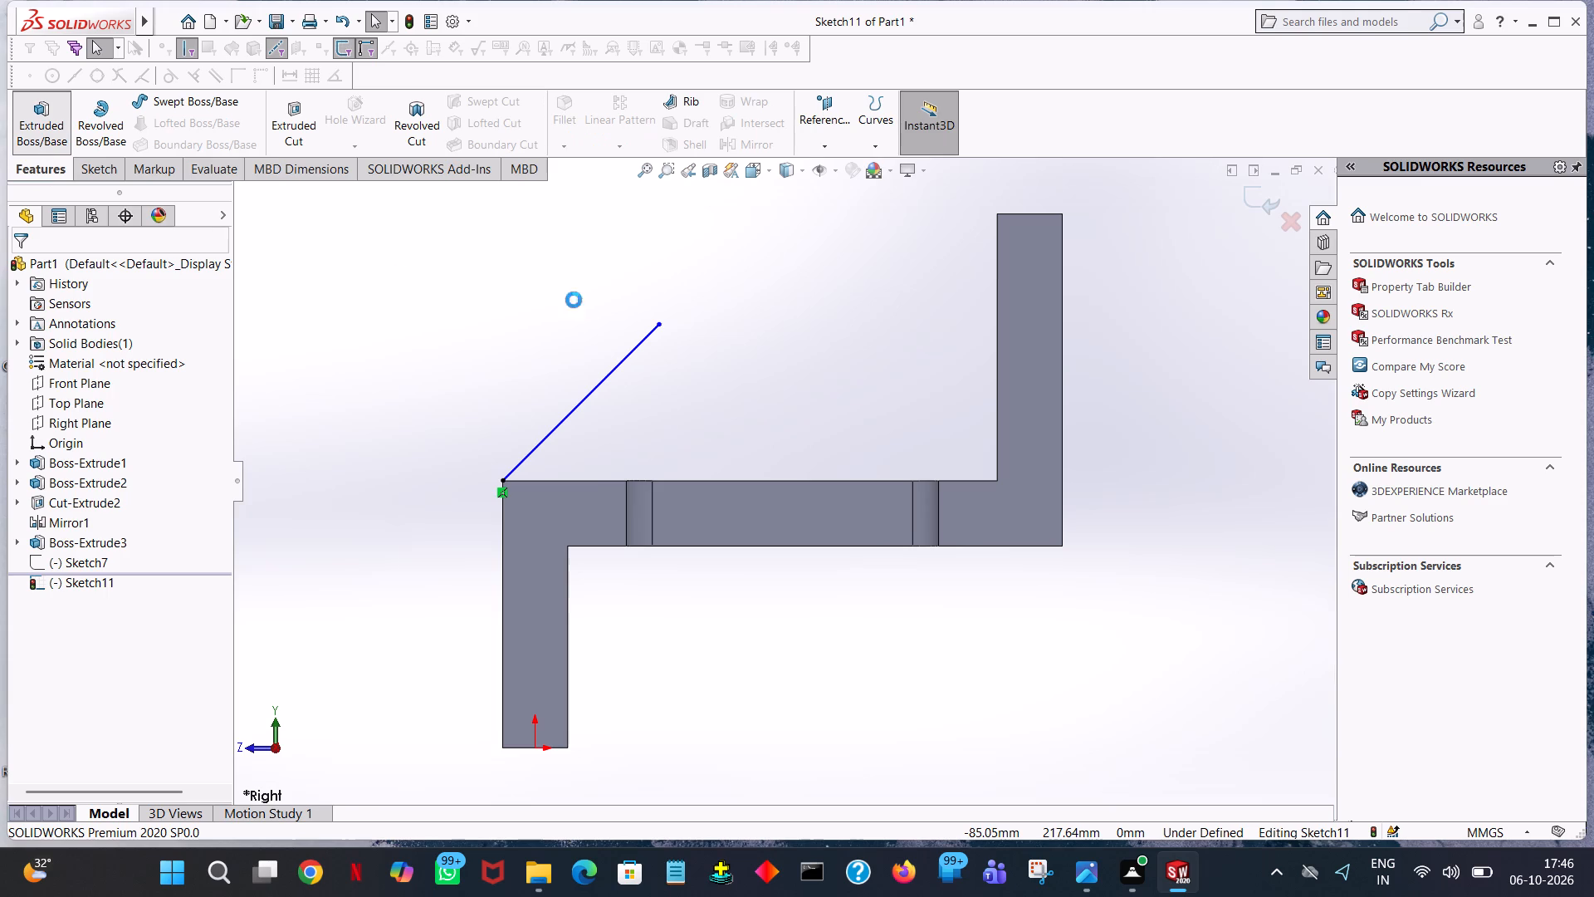
middle_click_drag(500, 306, 606, 479)
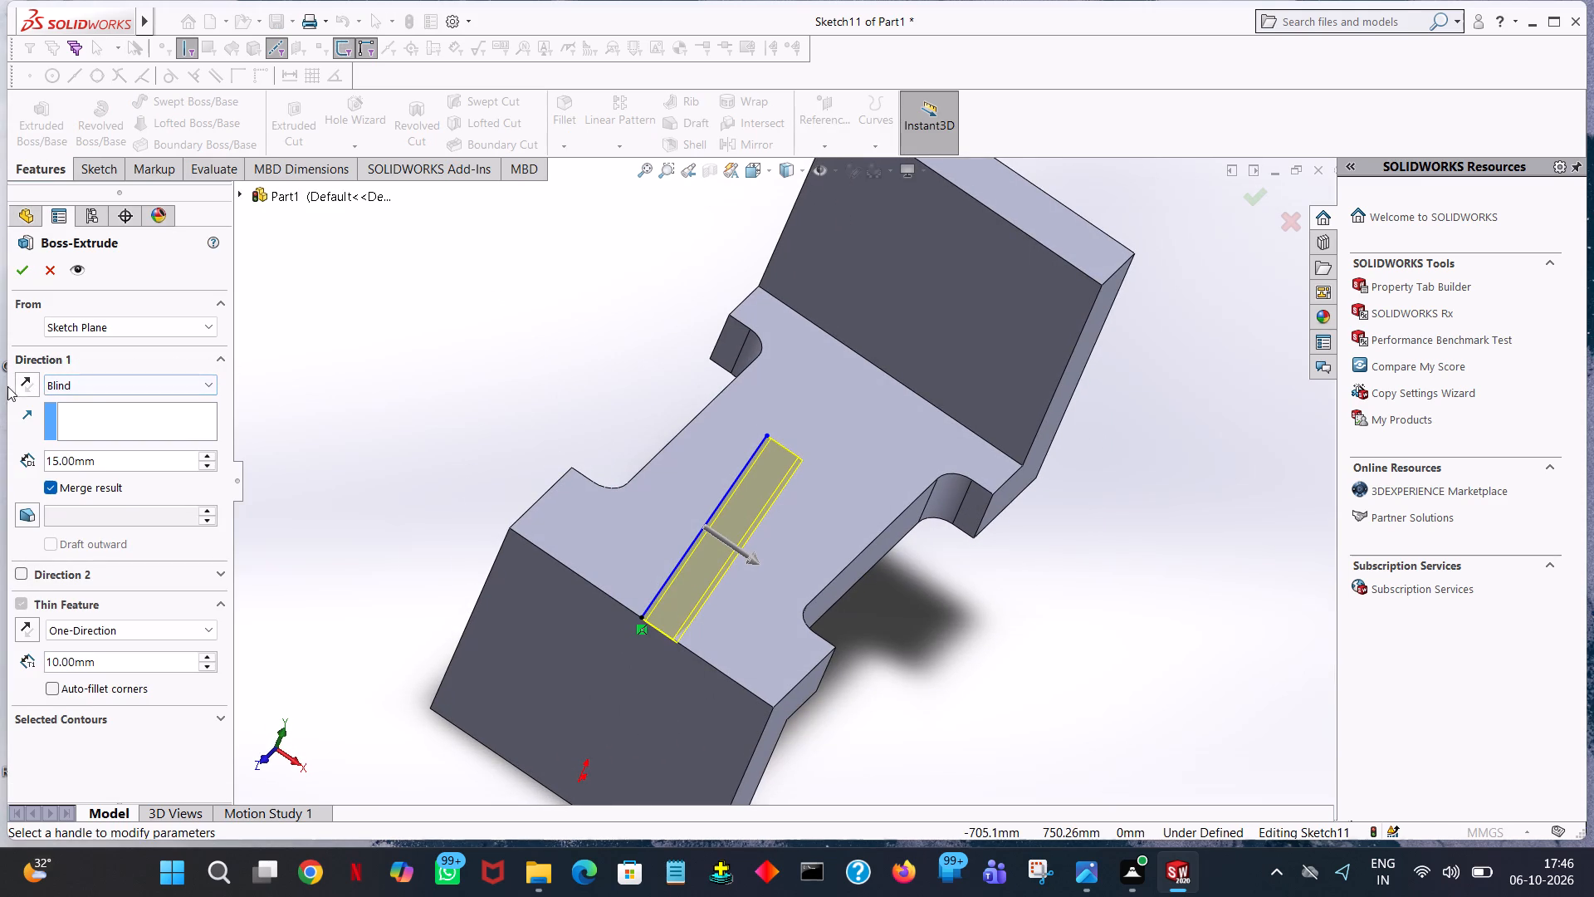
left_click(81, 387)
left_click(90, 509)
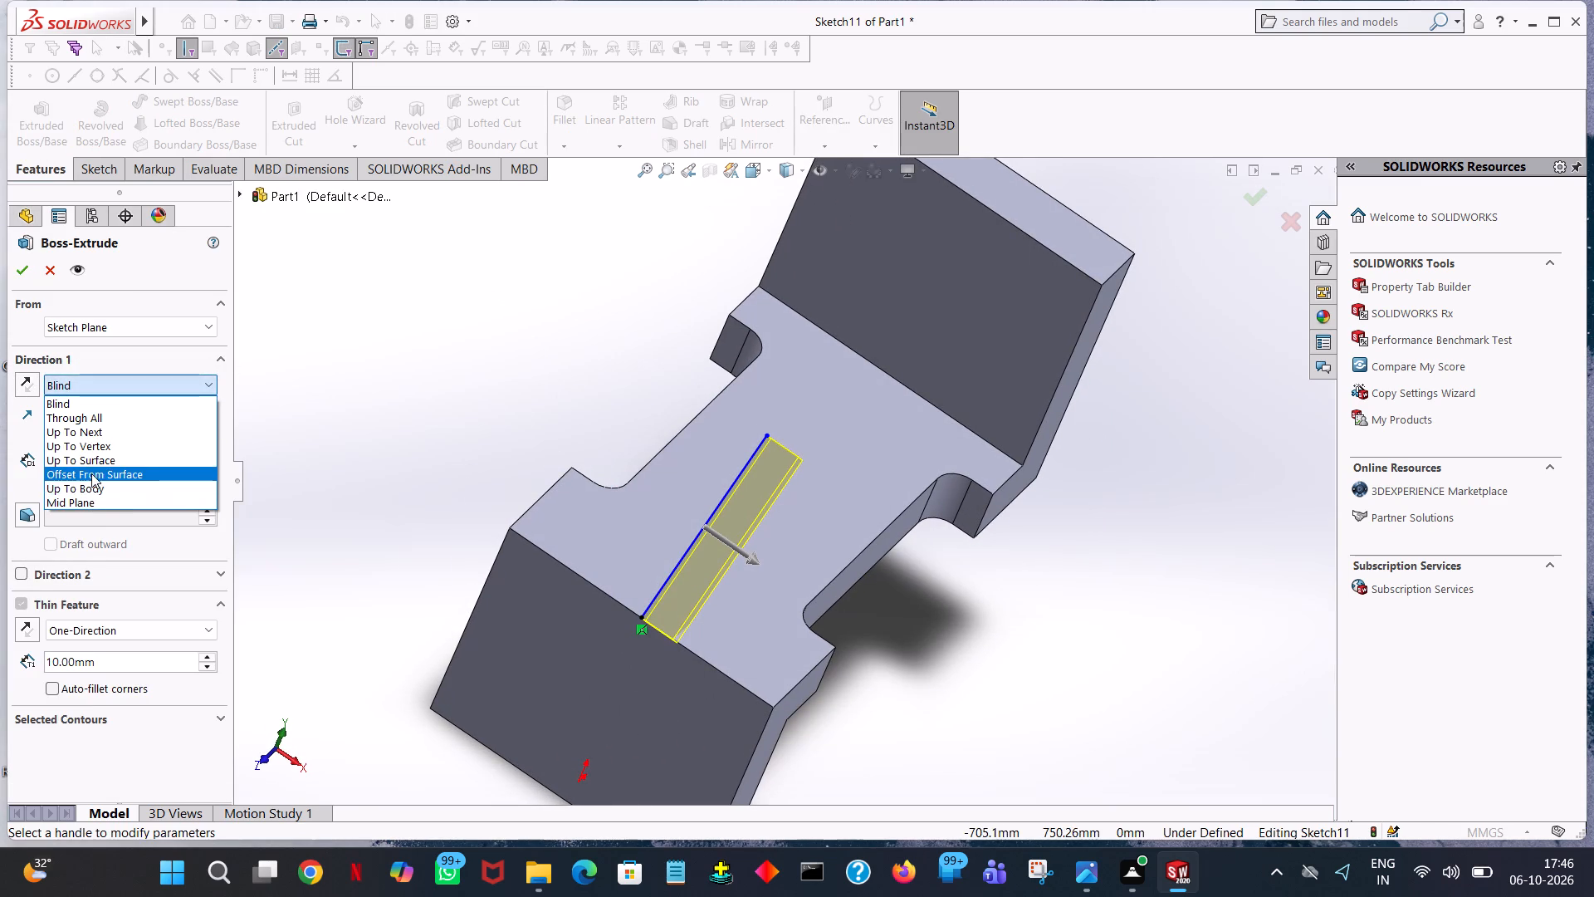
left_click(97, 510)
left_click(86, 386)
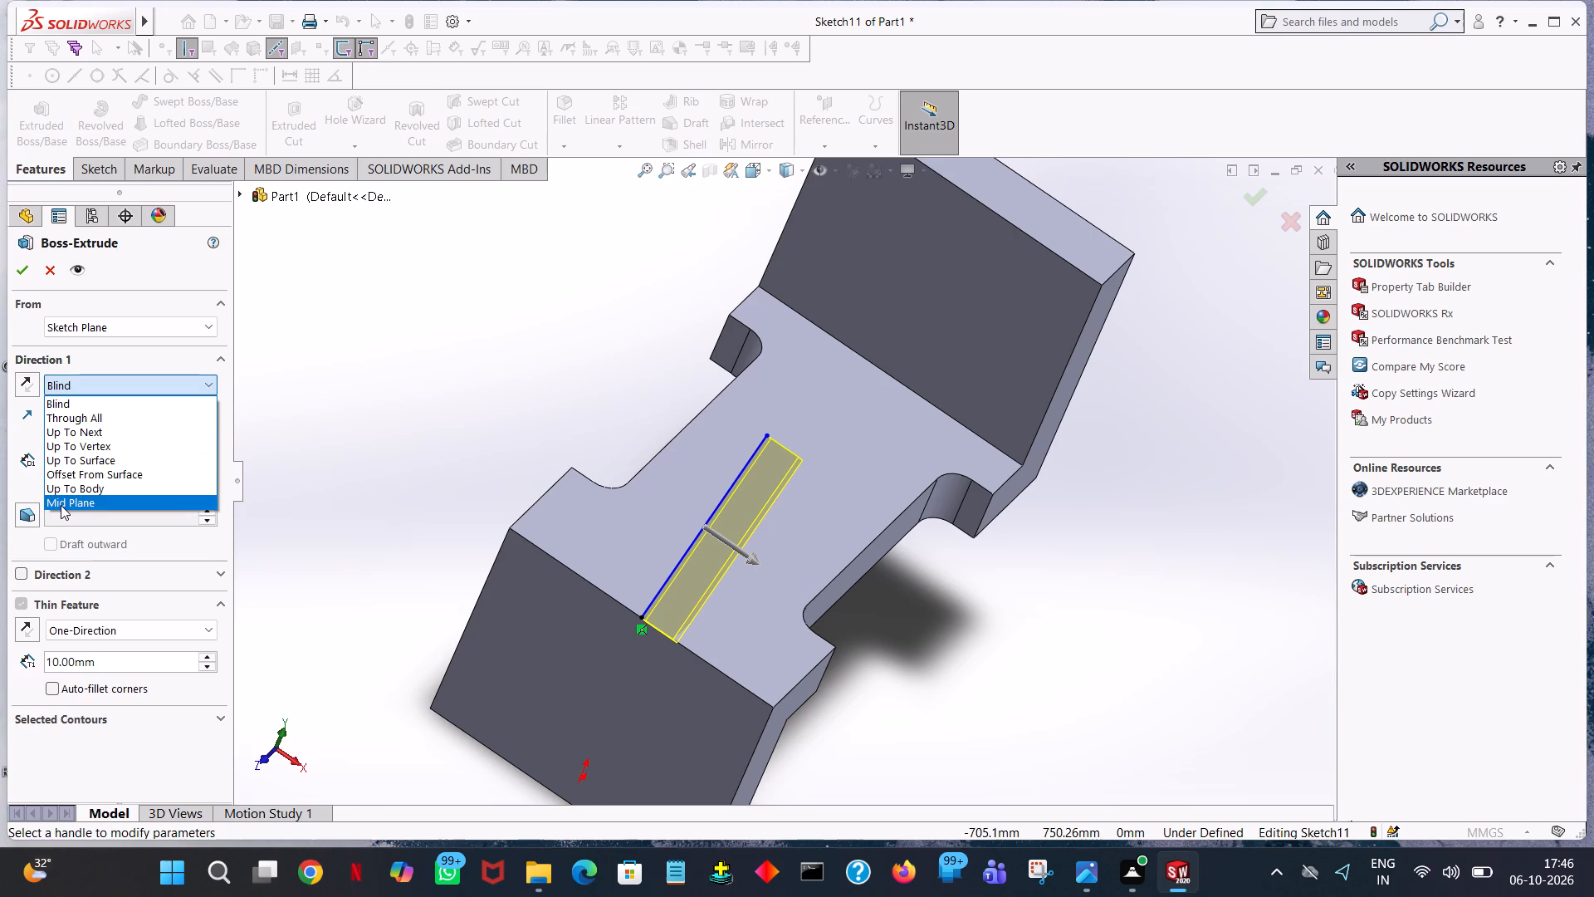
left_click(61, 500)
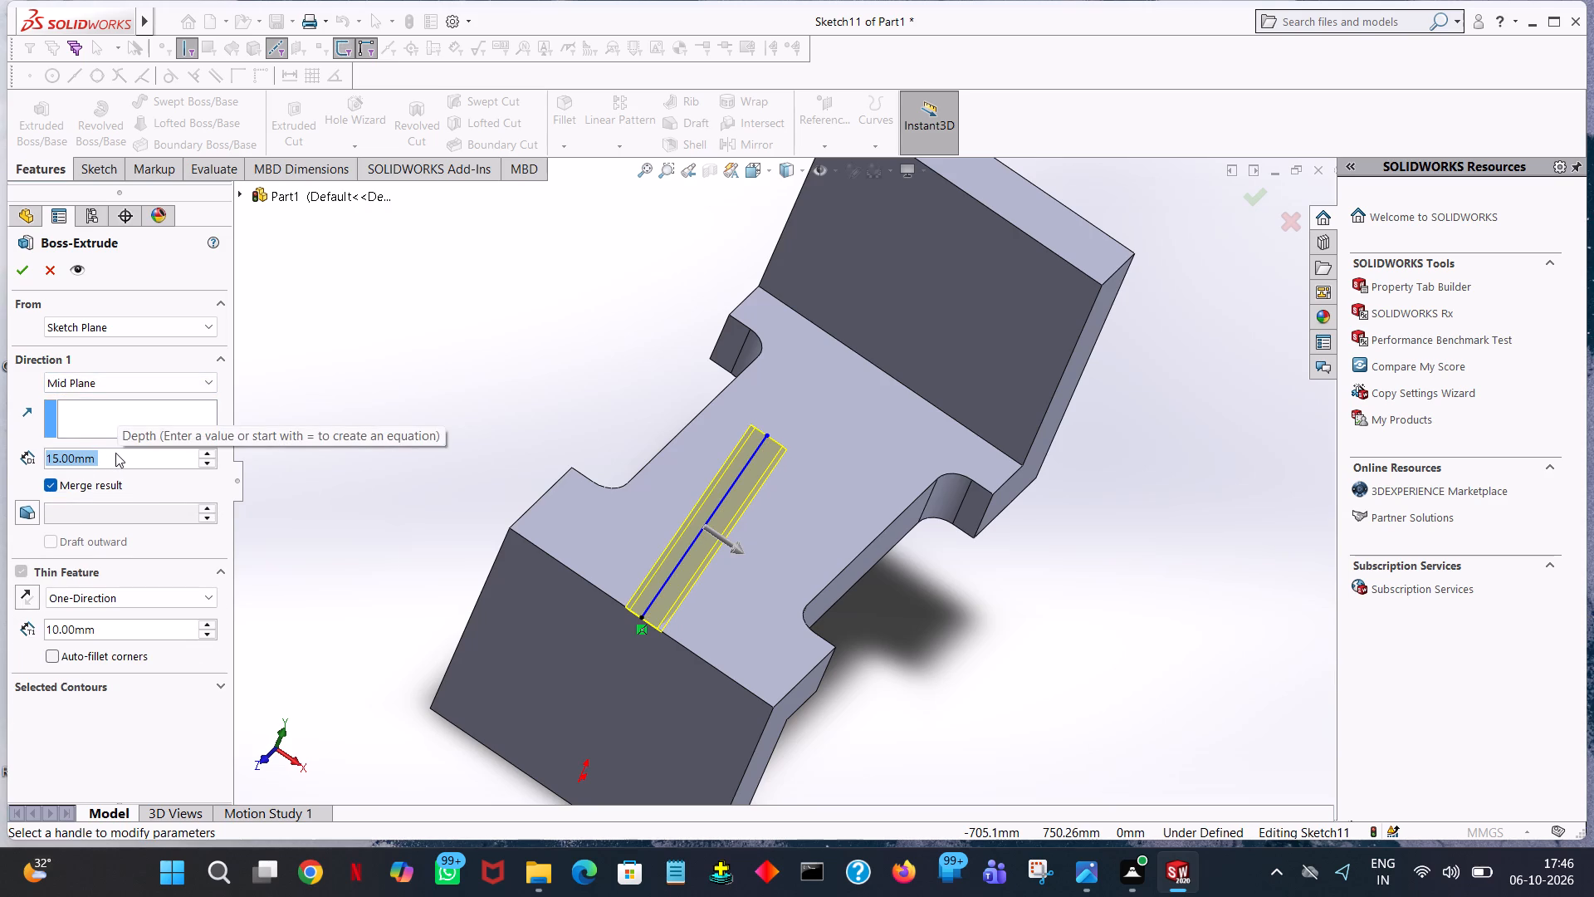
type("70")
left_click(629, 264)
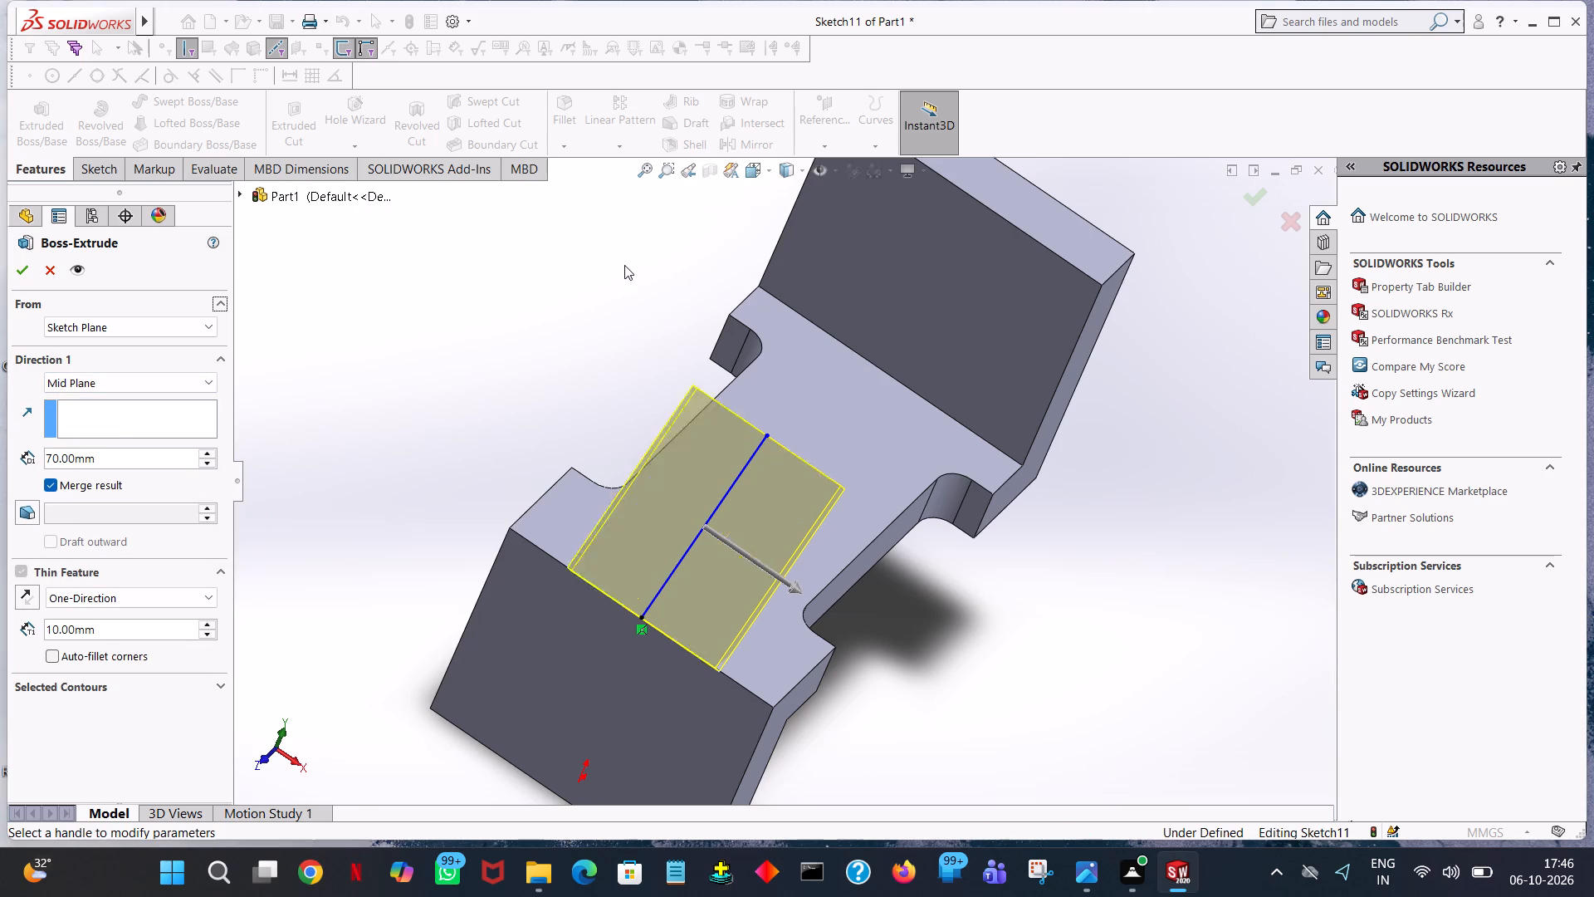
left_click(13, 274)
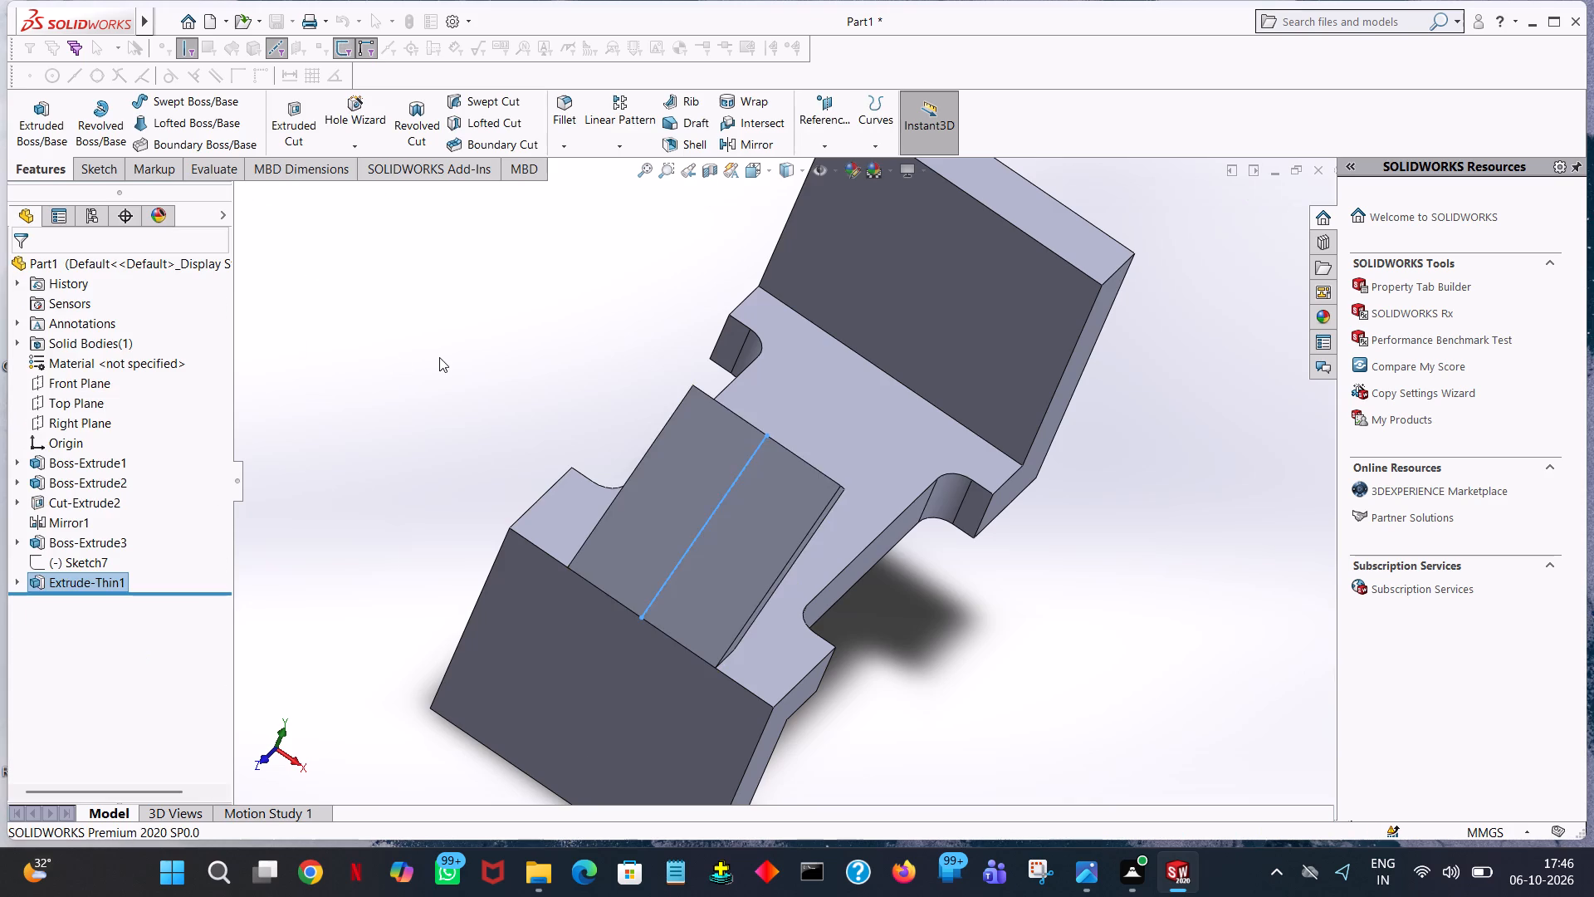
left_click(443, 350)
On a new sketch on the inclined plate's outer face, draw a 35 mm radius circle centred on the upper edge's midpoint.
middle_click_drag(443, 348, 315, 210)
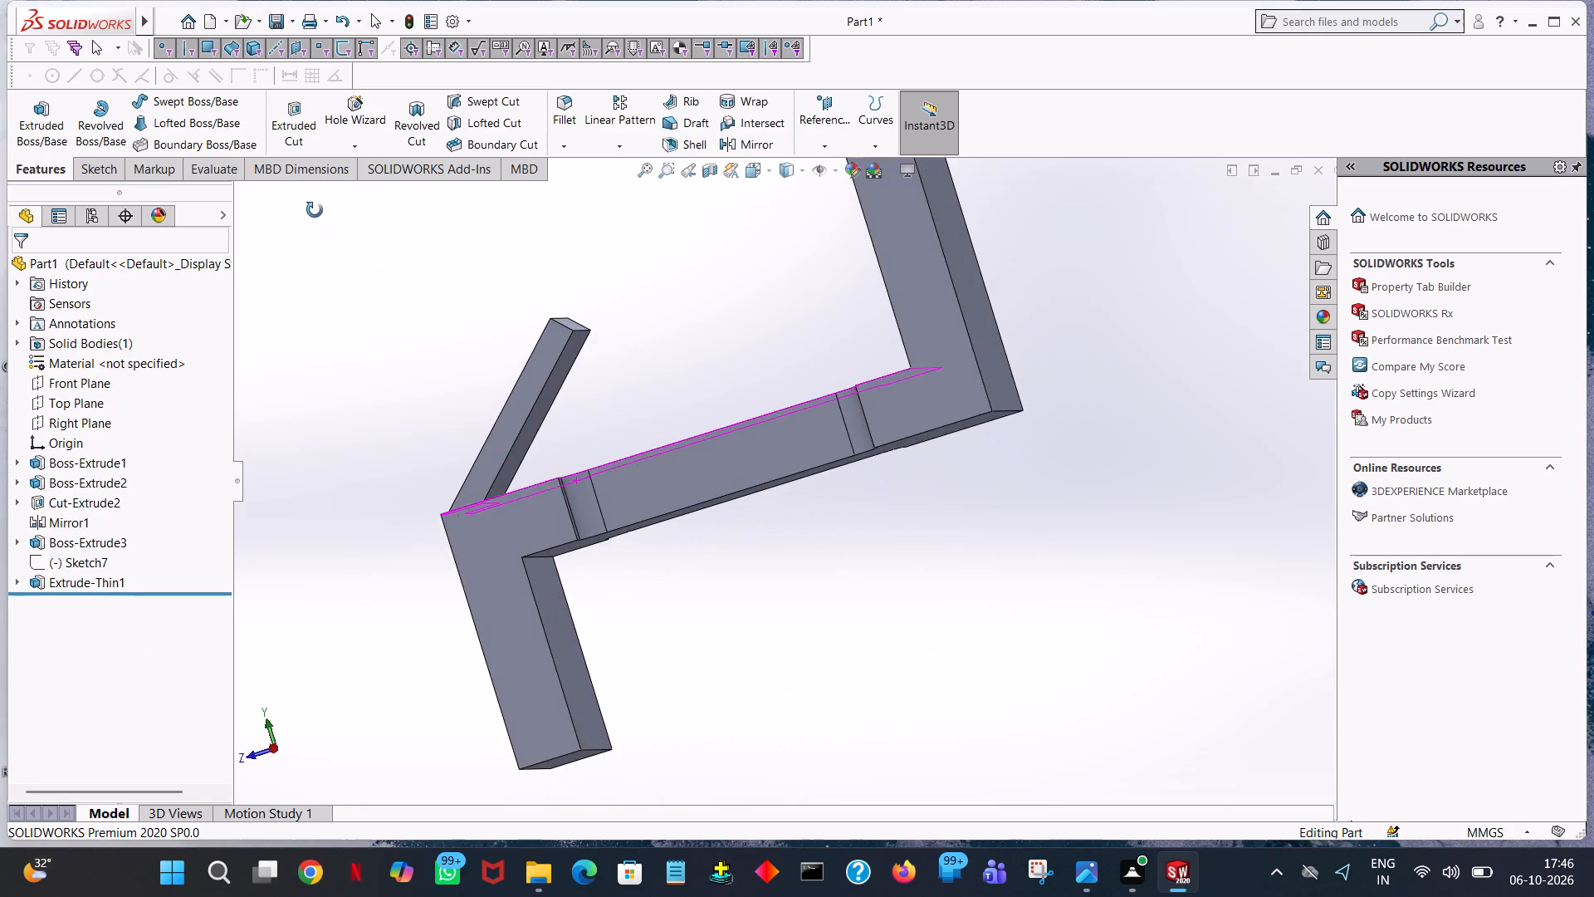
middle_click_drag(315, 210, 332, 218)
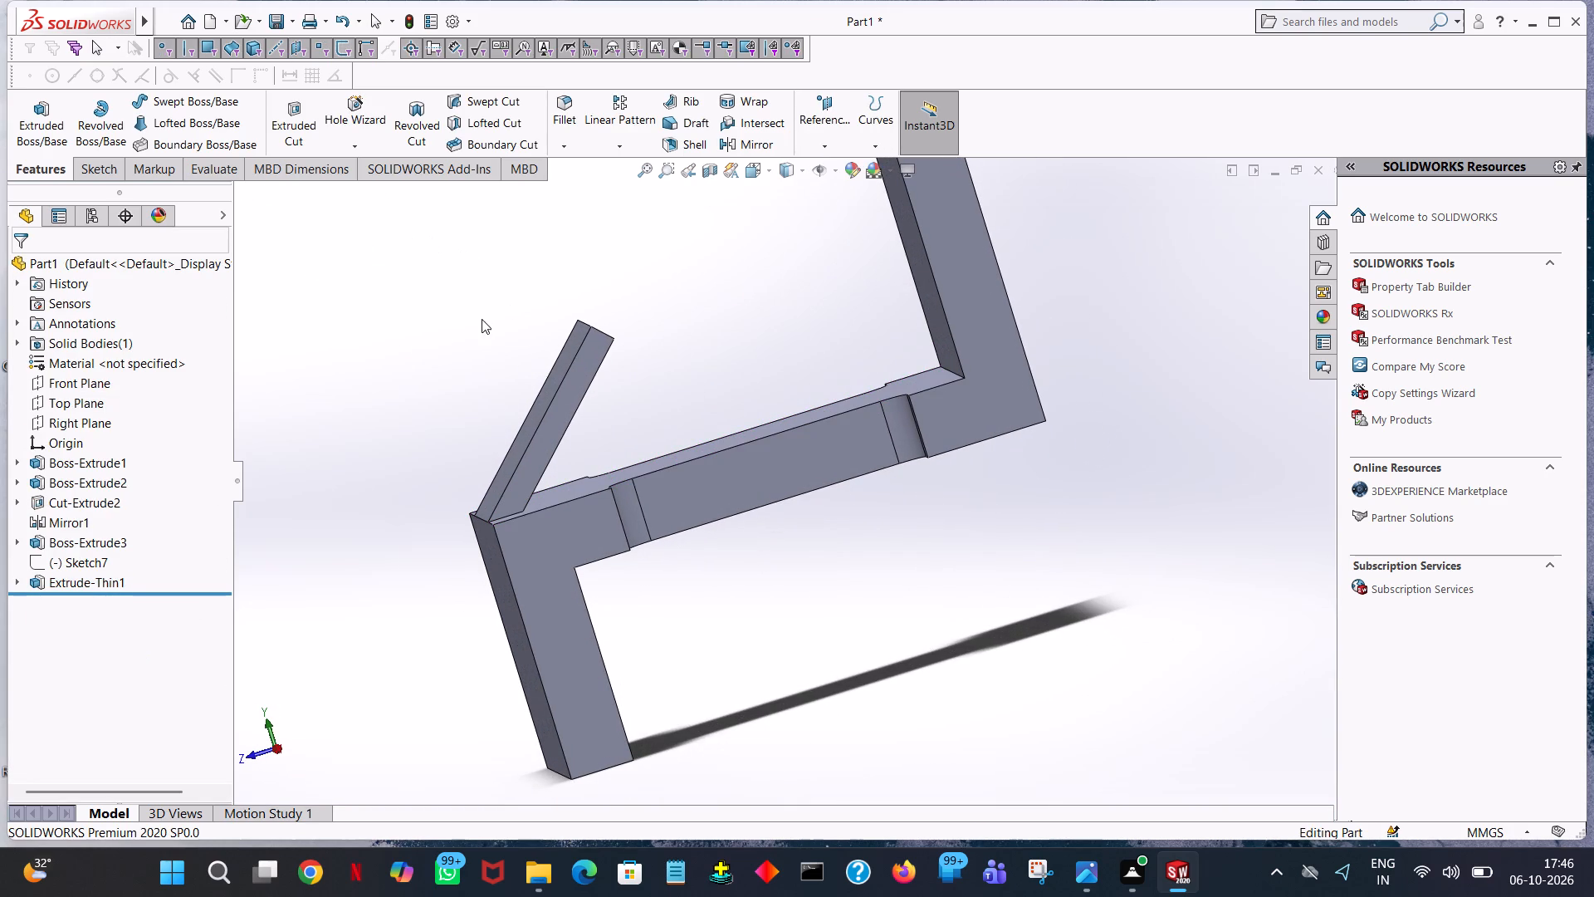
middle_click_drag(475, 341, 530, 360)
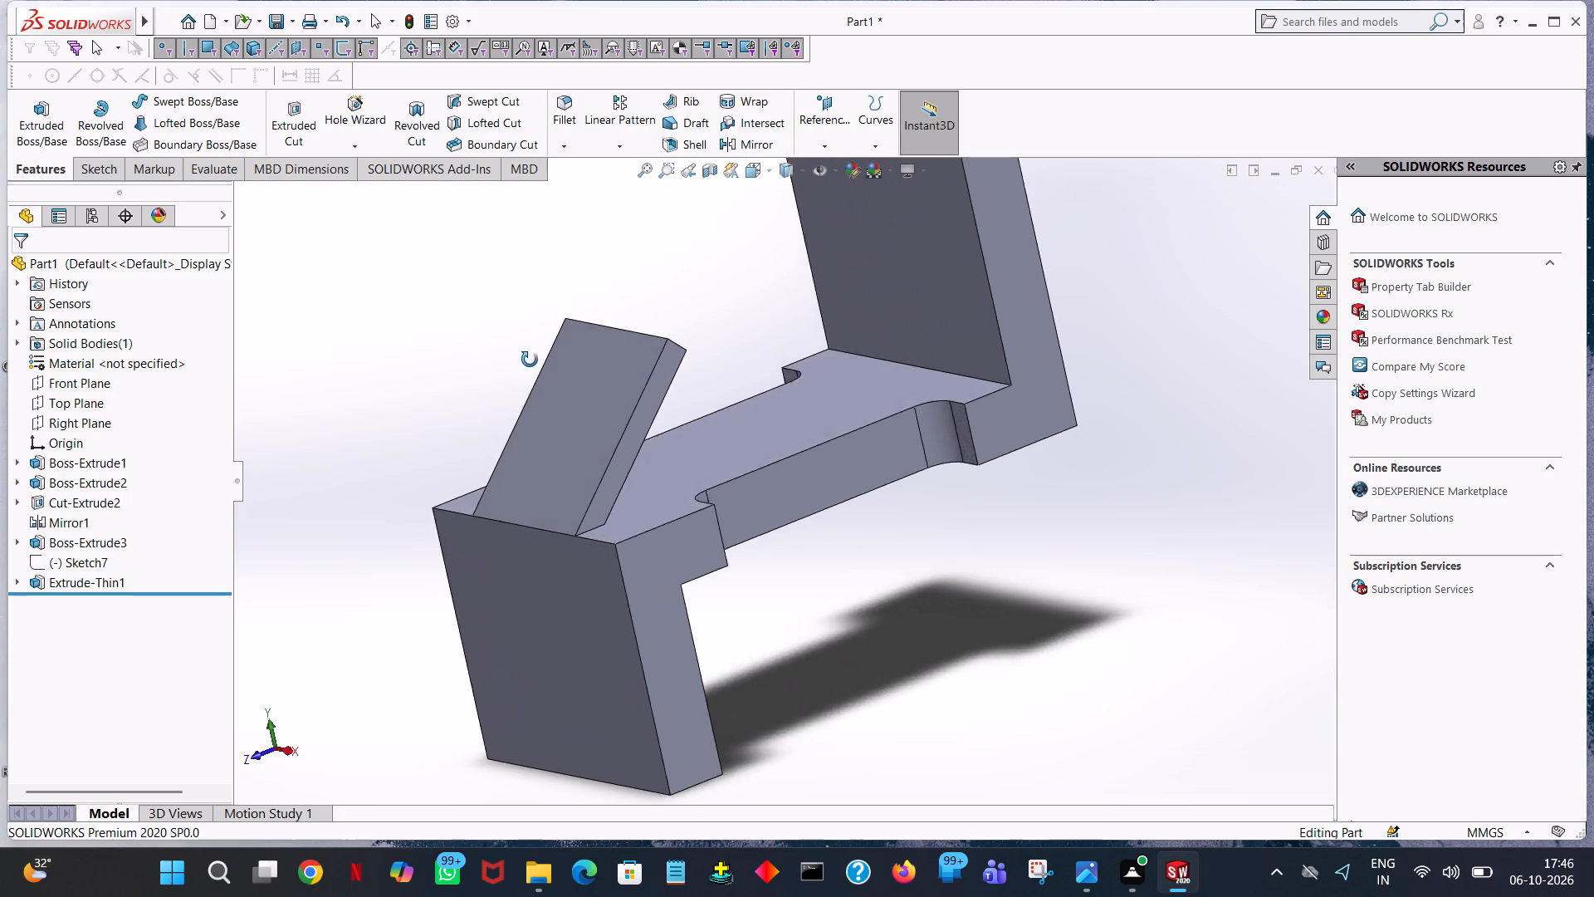
middle_click_drag(530, 360, 634, 416)
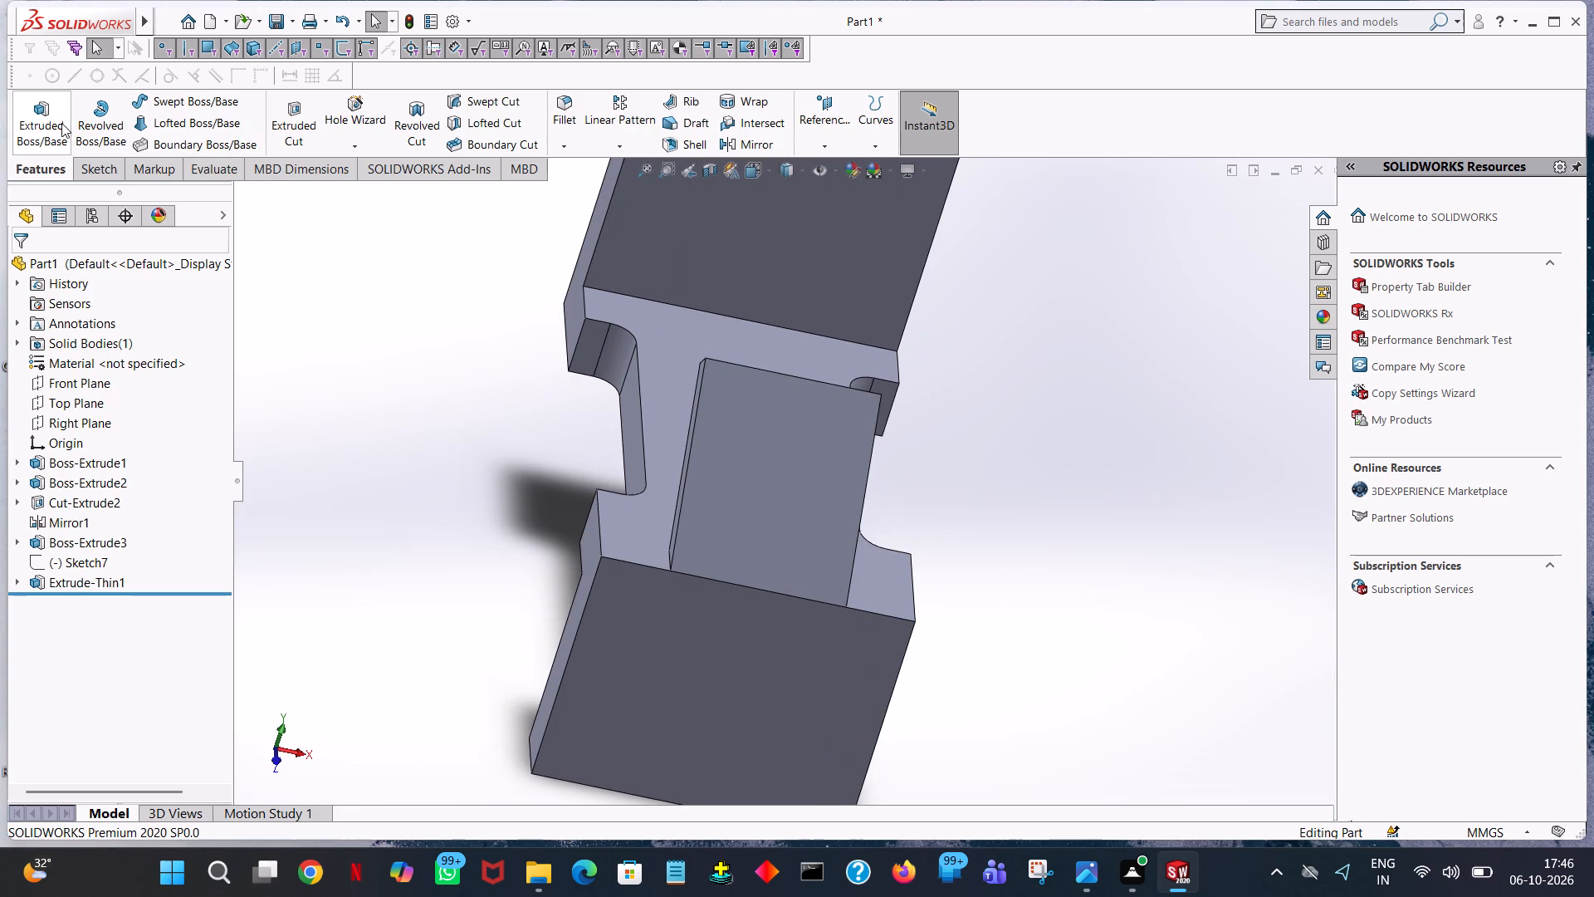
left_click(61, 123)
left_click(799, 447)
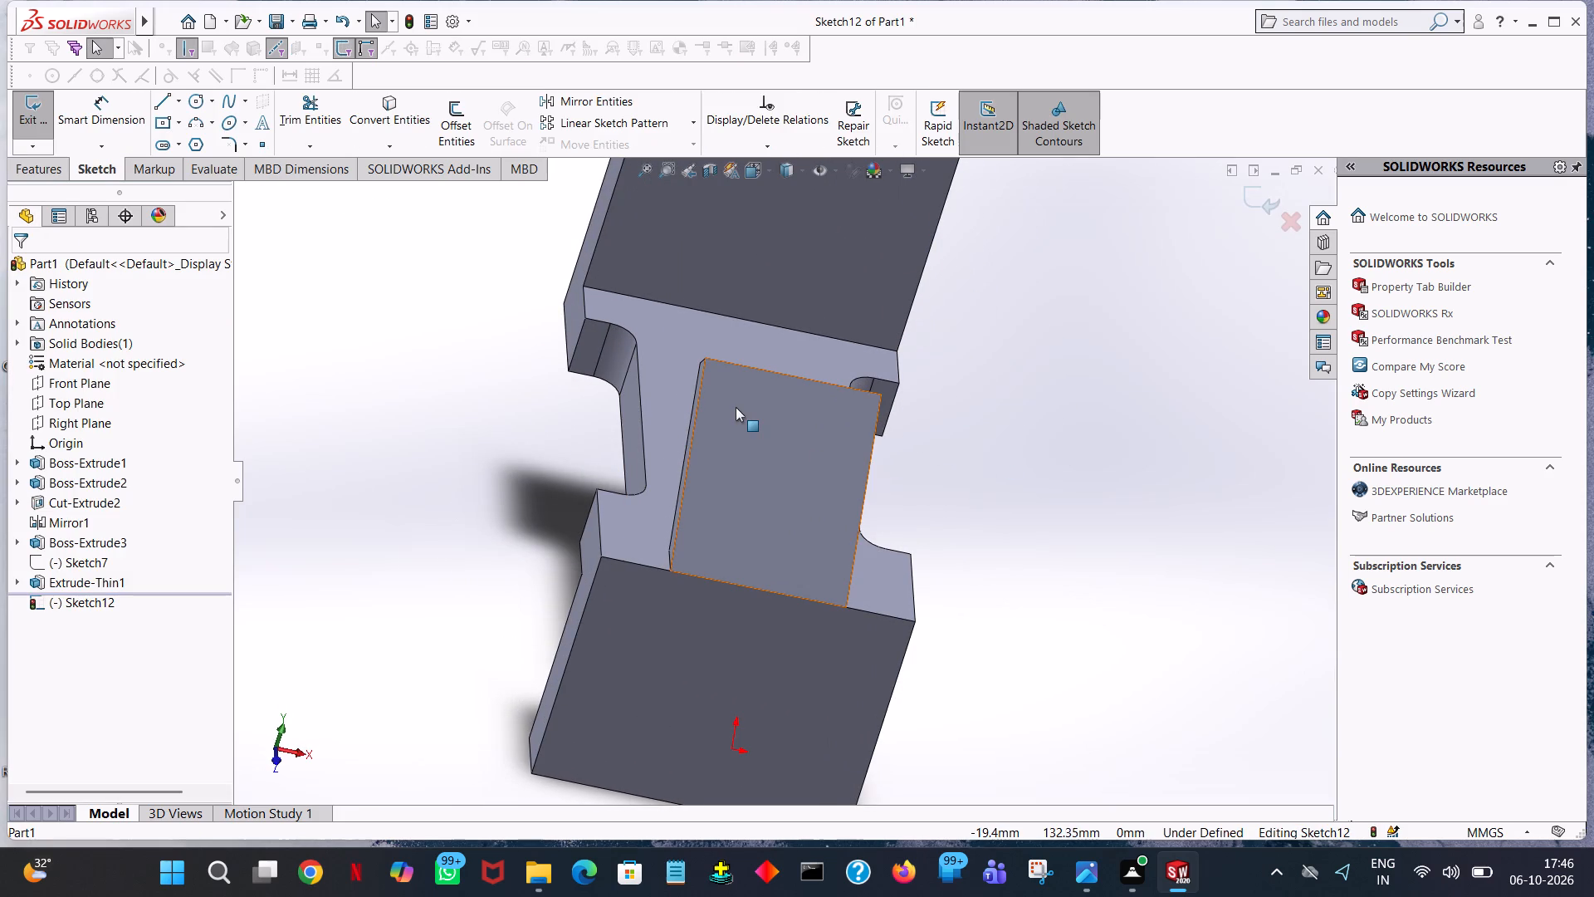
key("space")
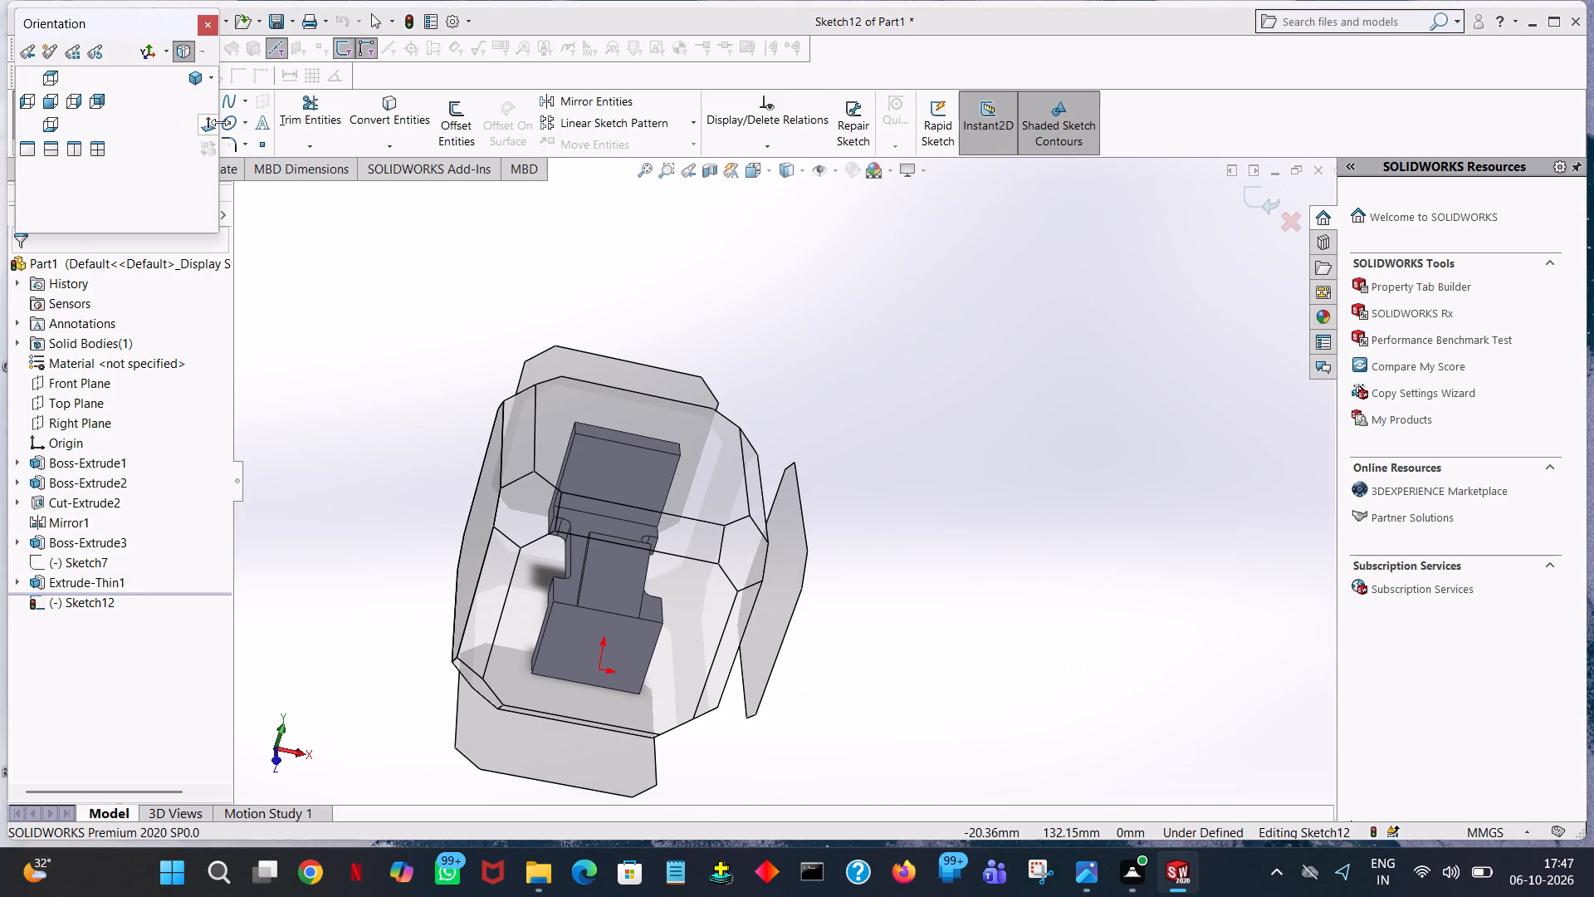
left_click(210, 125)
left_click(197, 96)
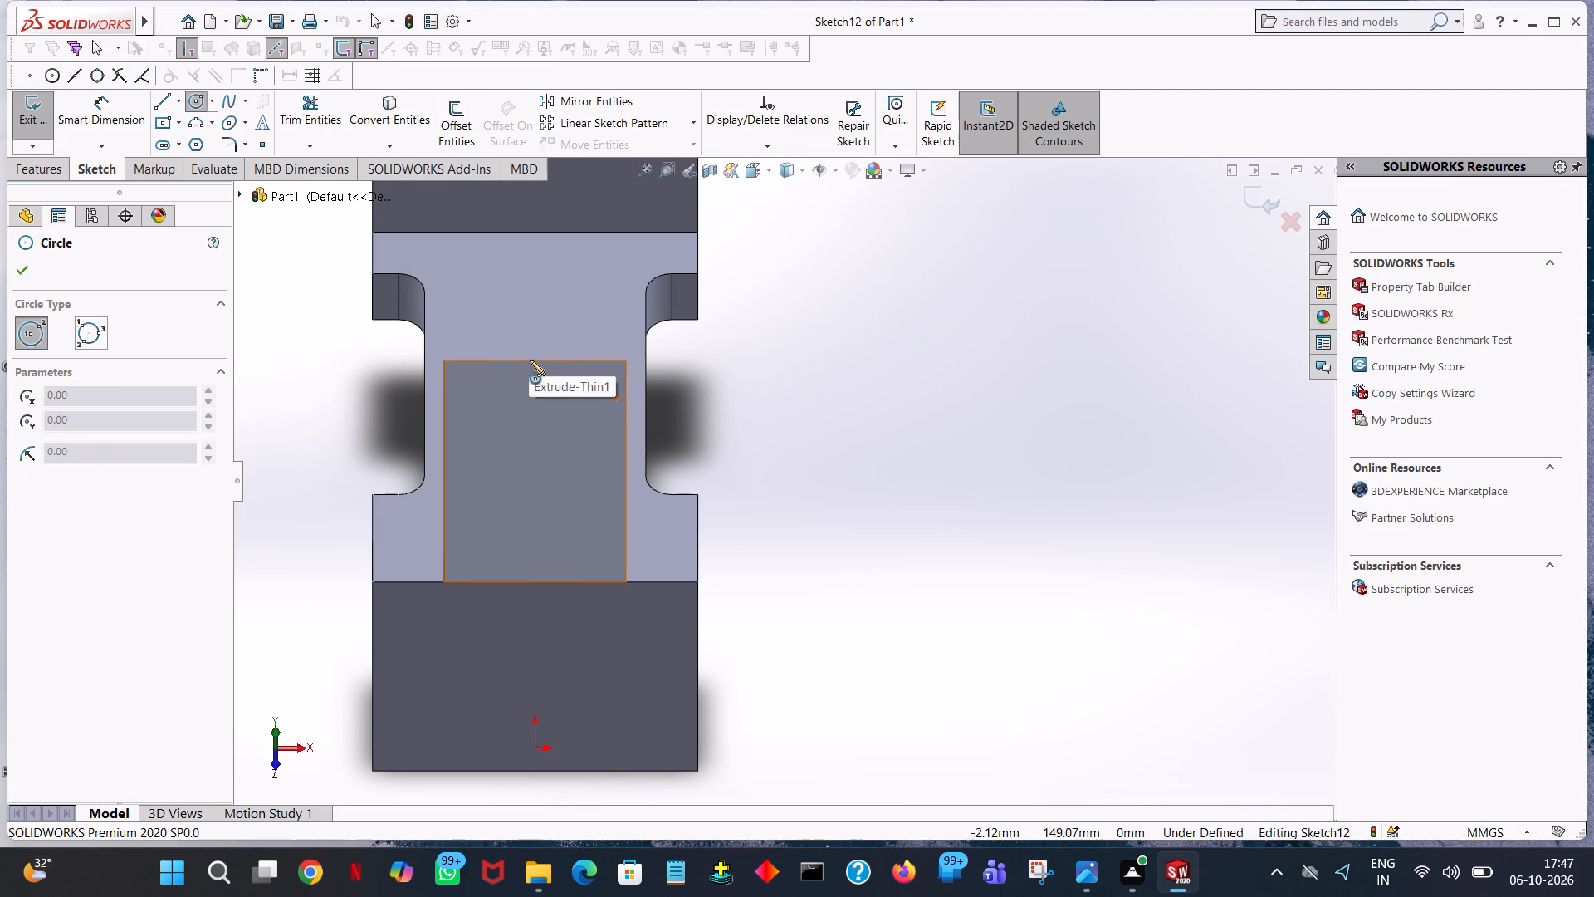
middle_click_drag(800, 433, 910, 476, "ctrl")
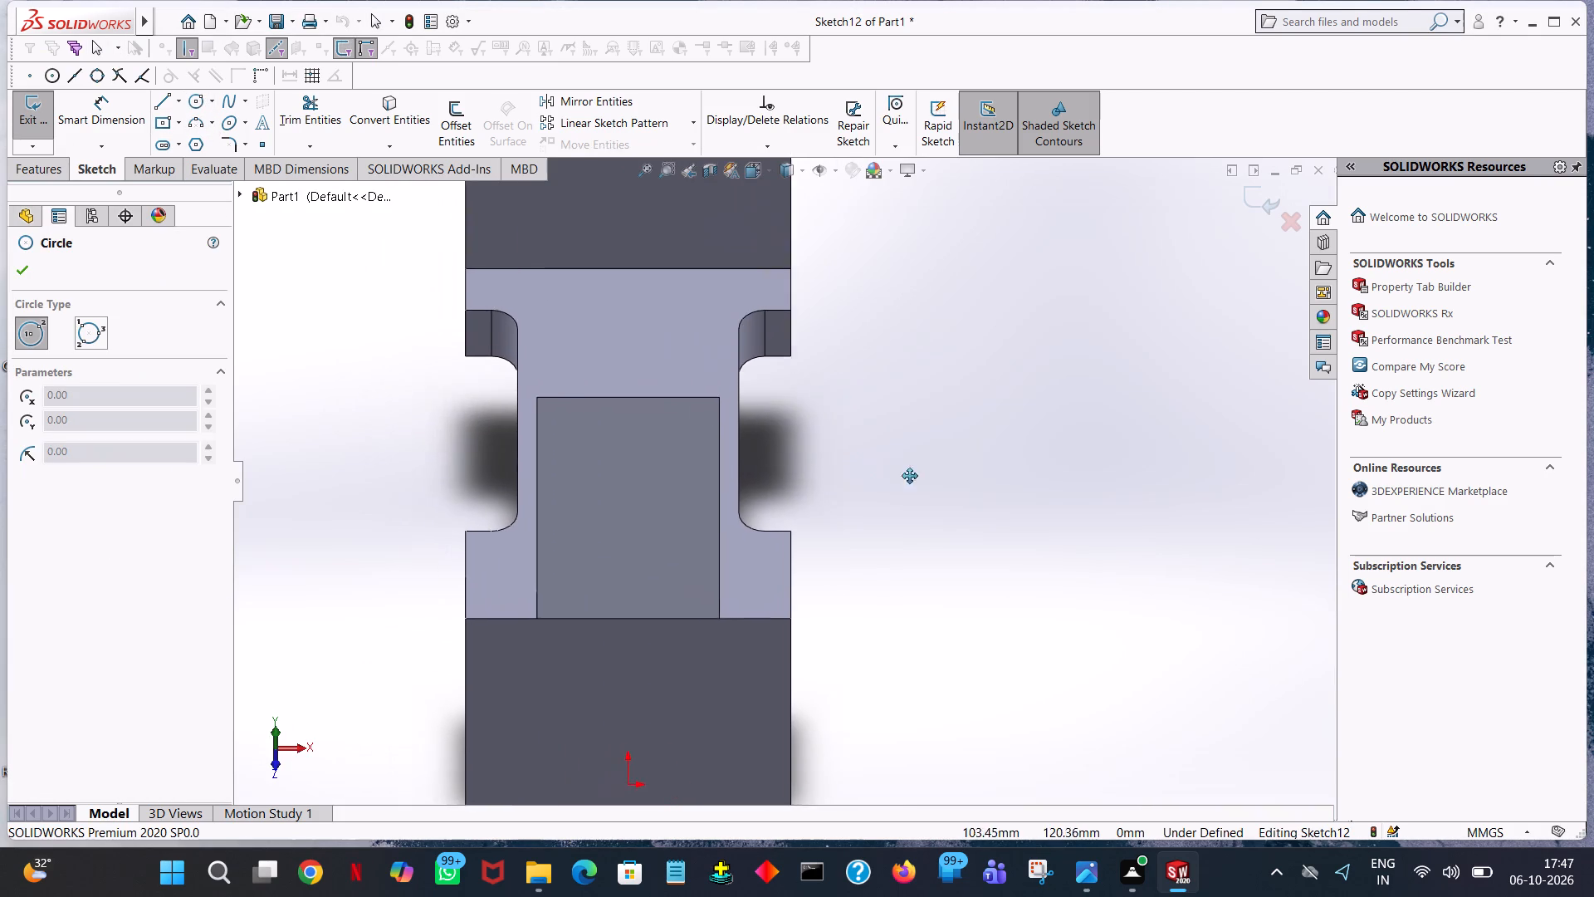
middle_click_drag(910, 476, 1015, 478, "ctrl")
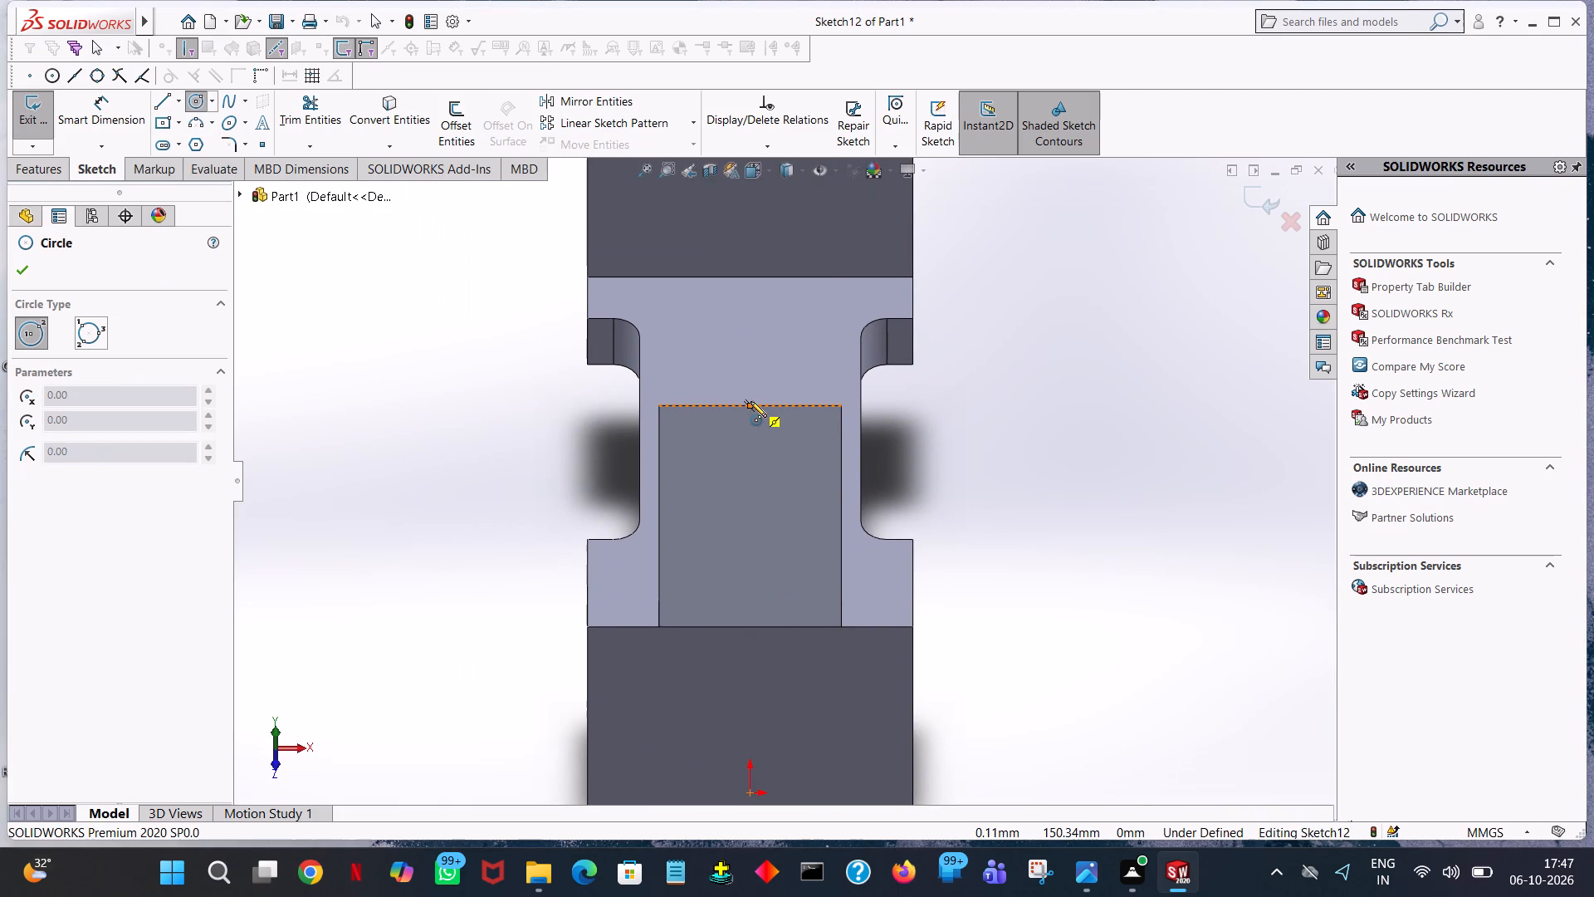
left_click(751, 406)
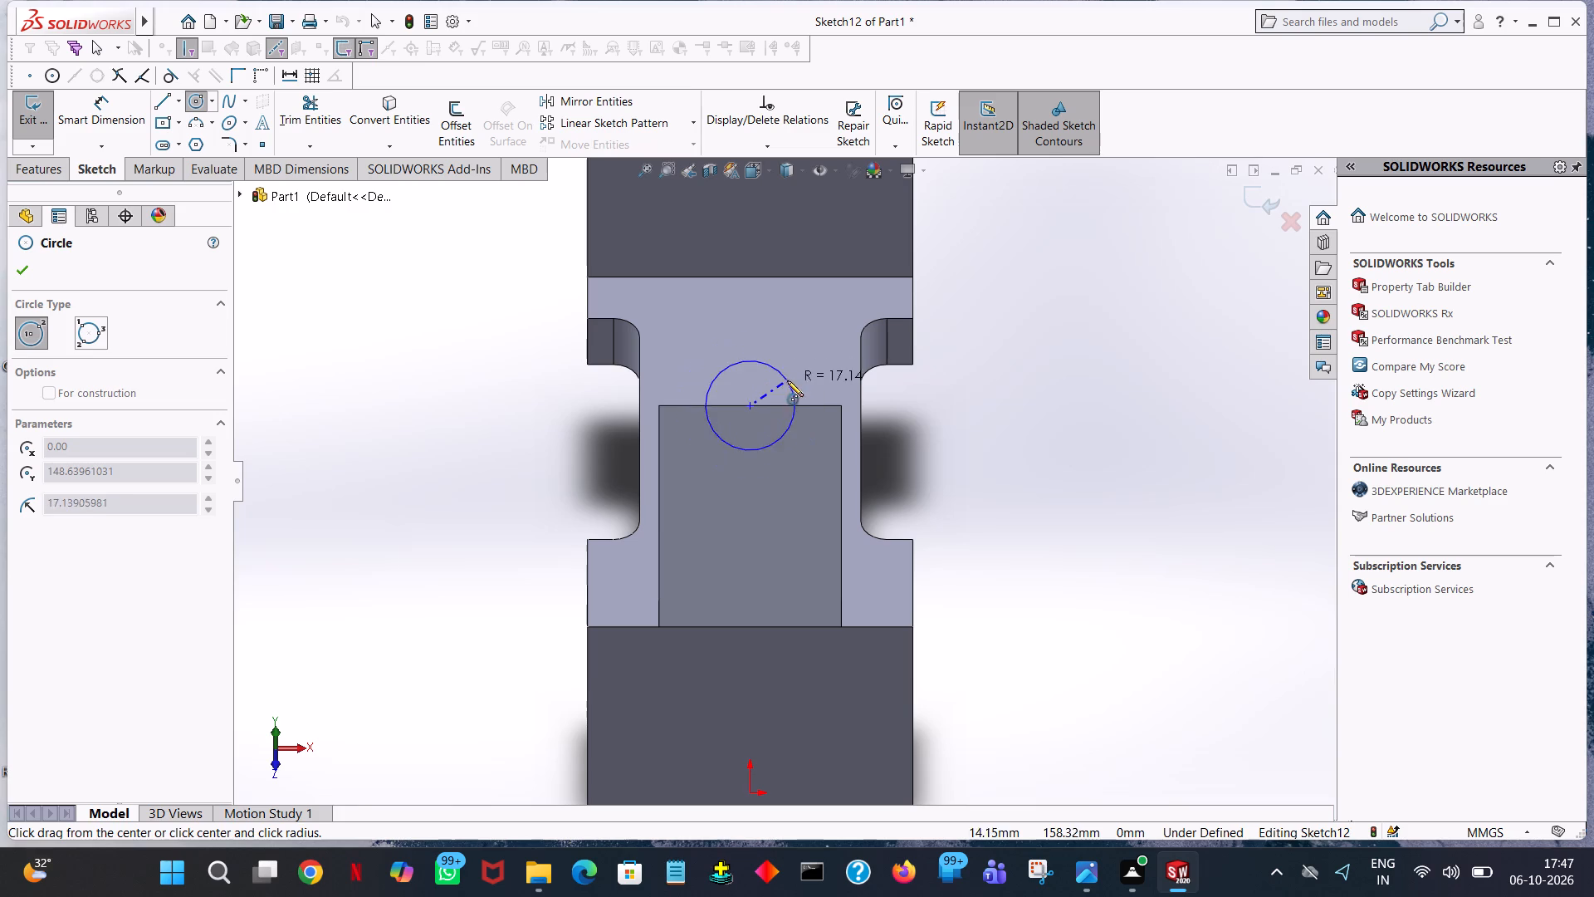
left_click(840, 405)
right_click(840, 405)
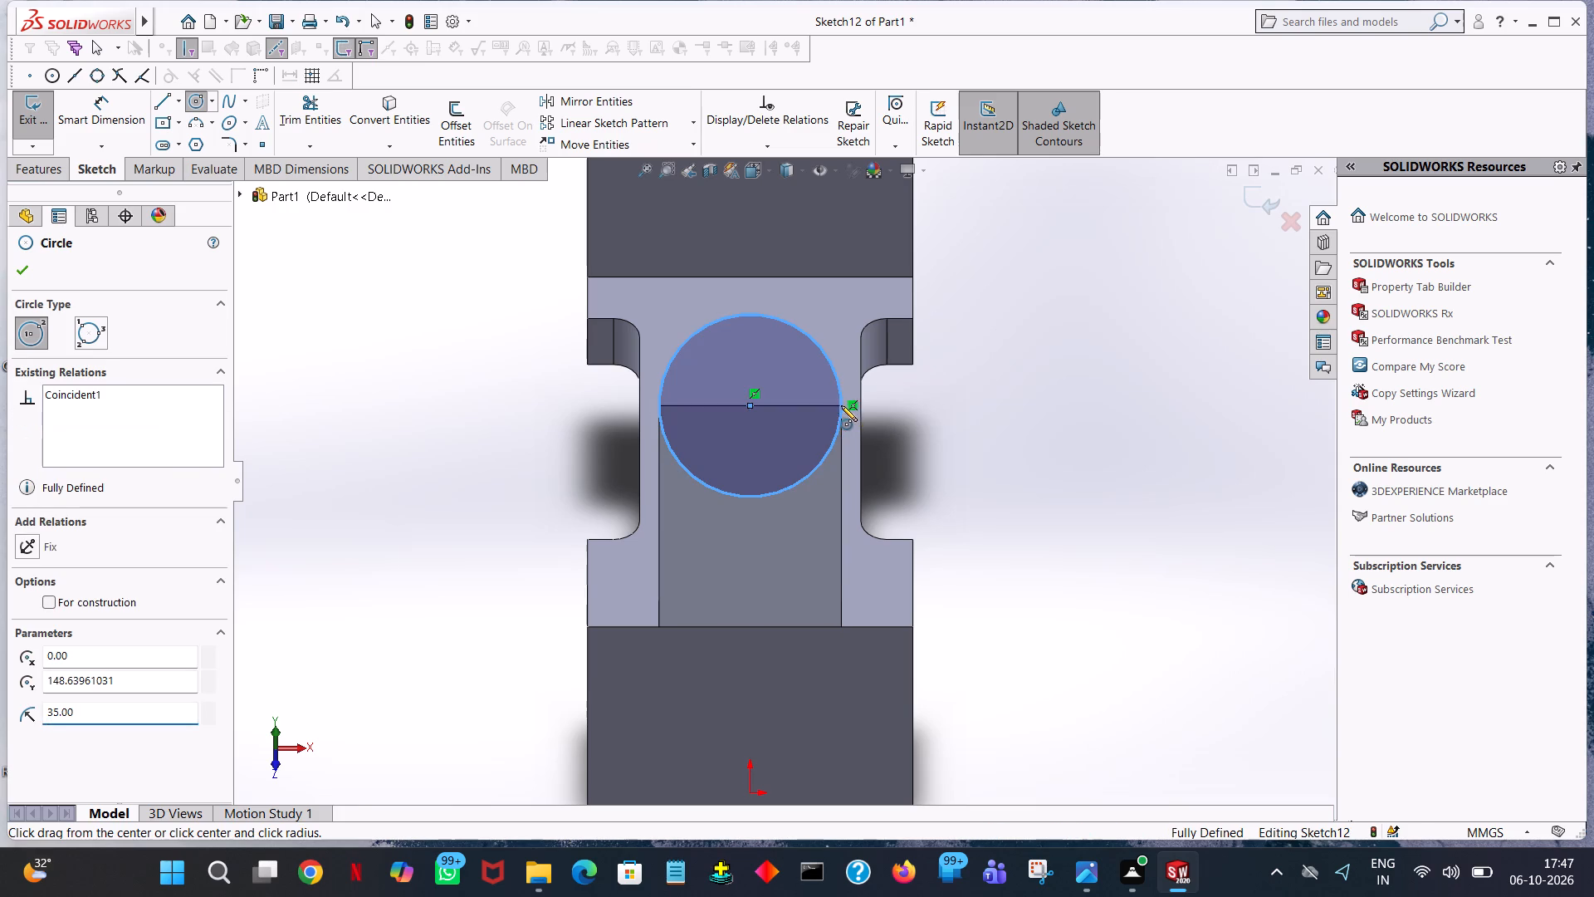
left_click(864, 414)
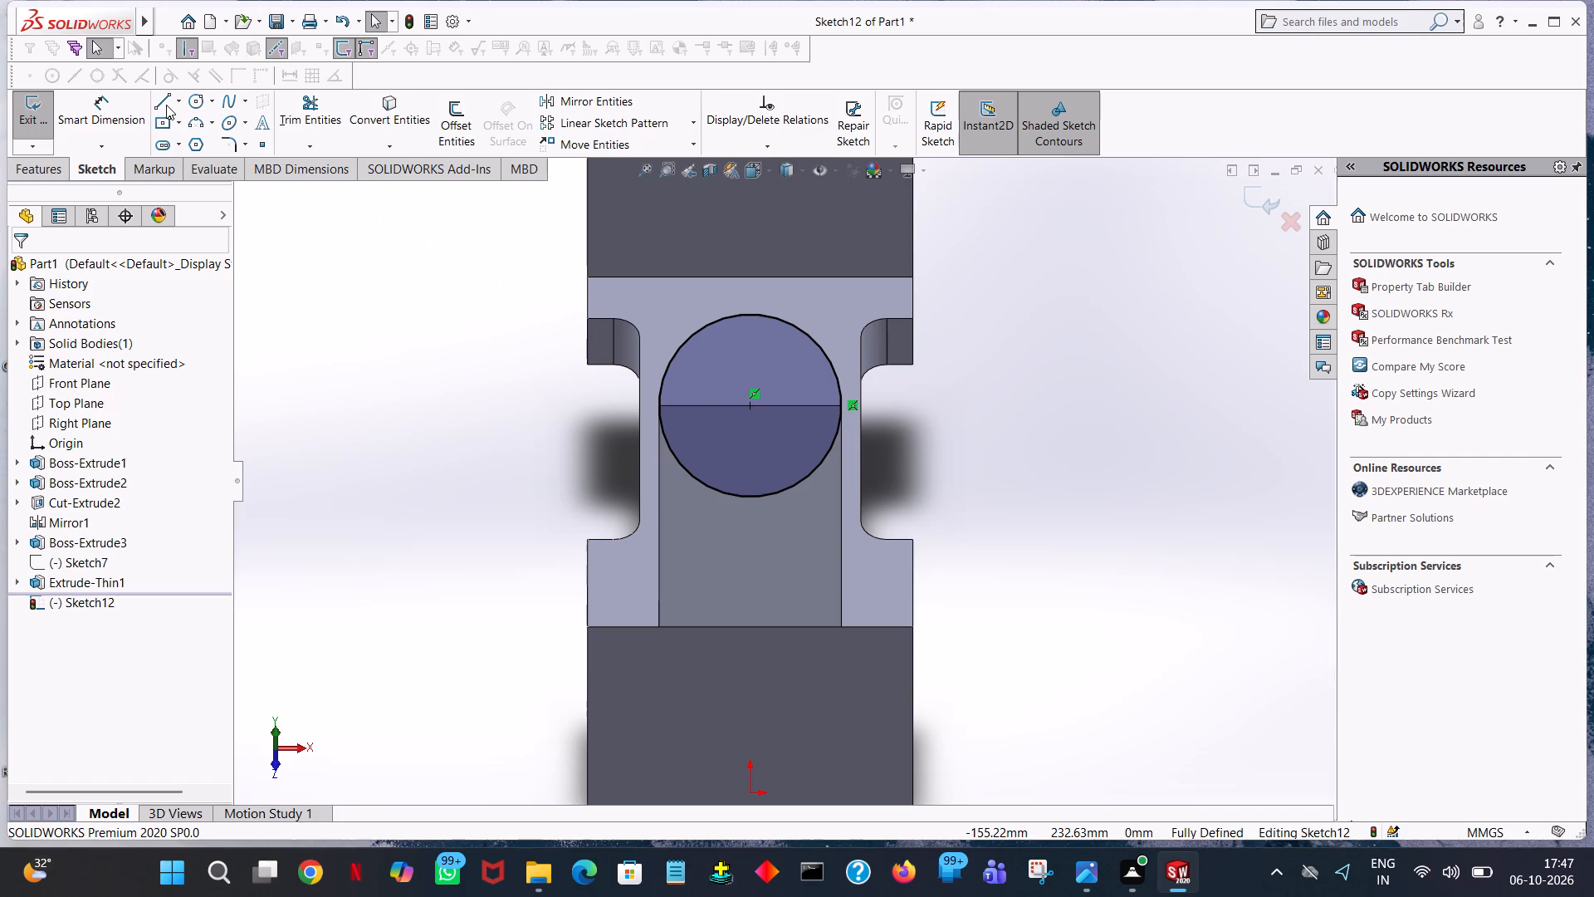
Draw a 70 mm horizontal line across the circle's diameter and trim away the lower arc to leave a semicircle.
left_click(166, 105)
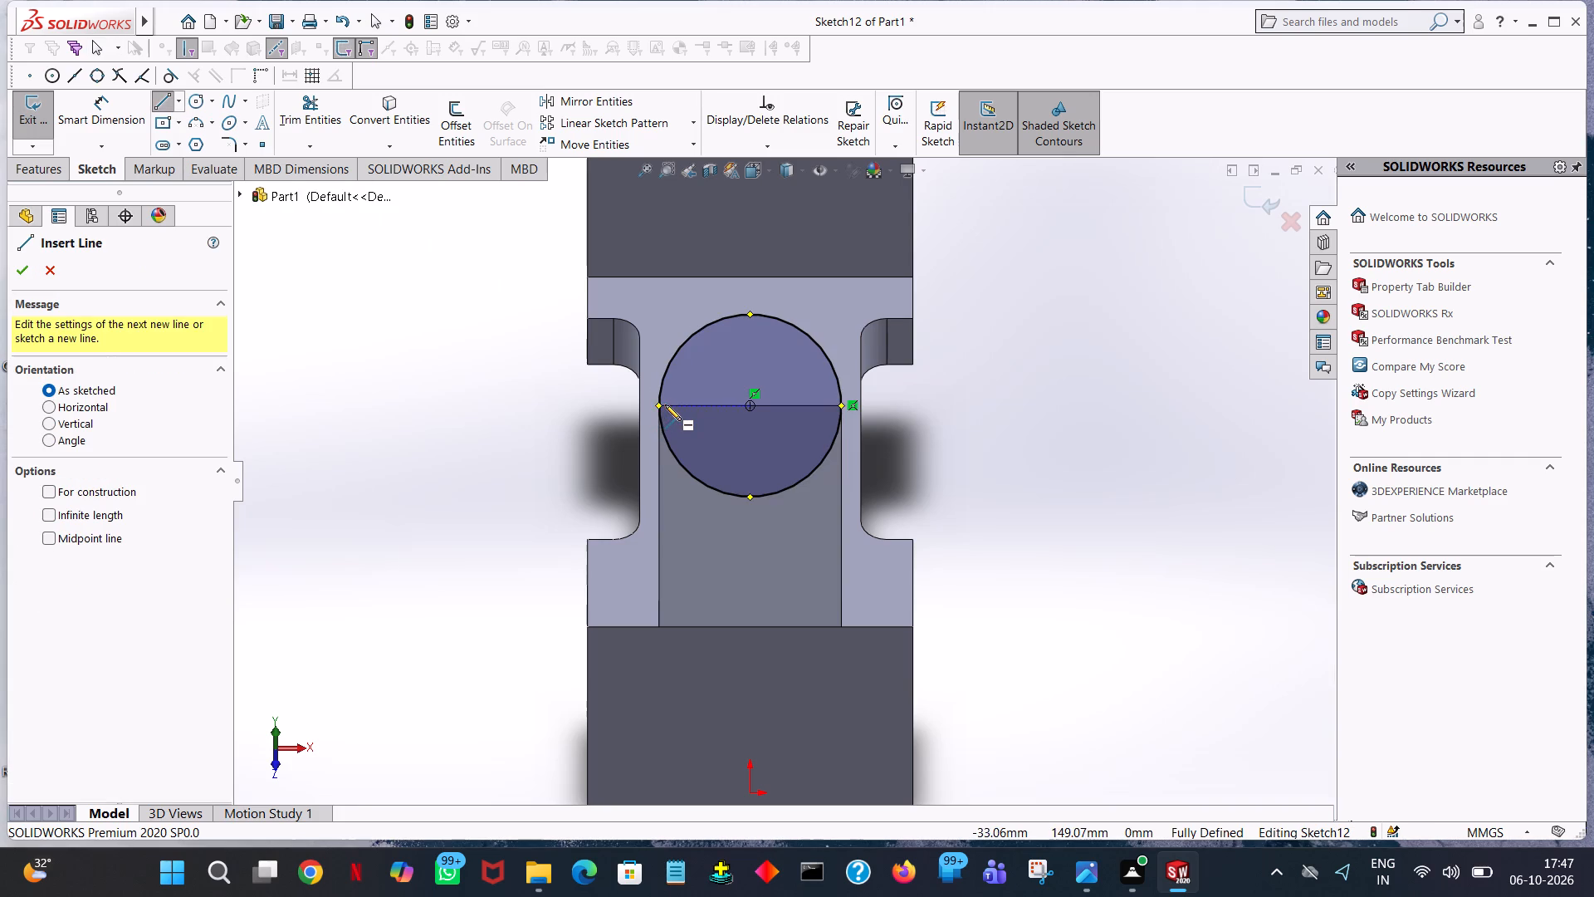
left_click(660, 404)
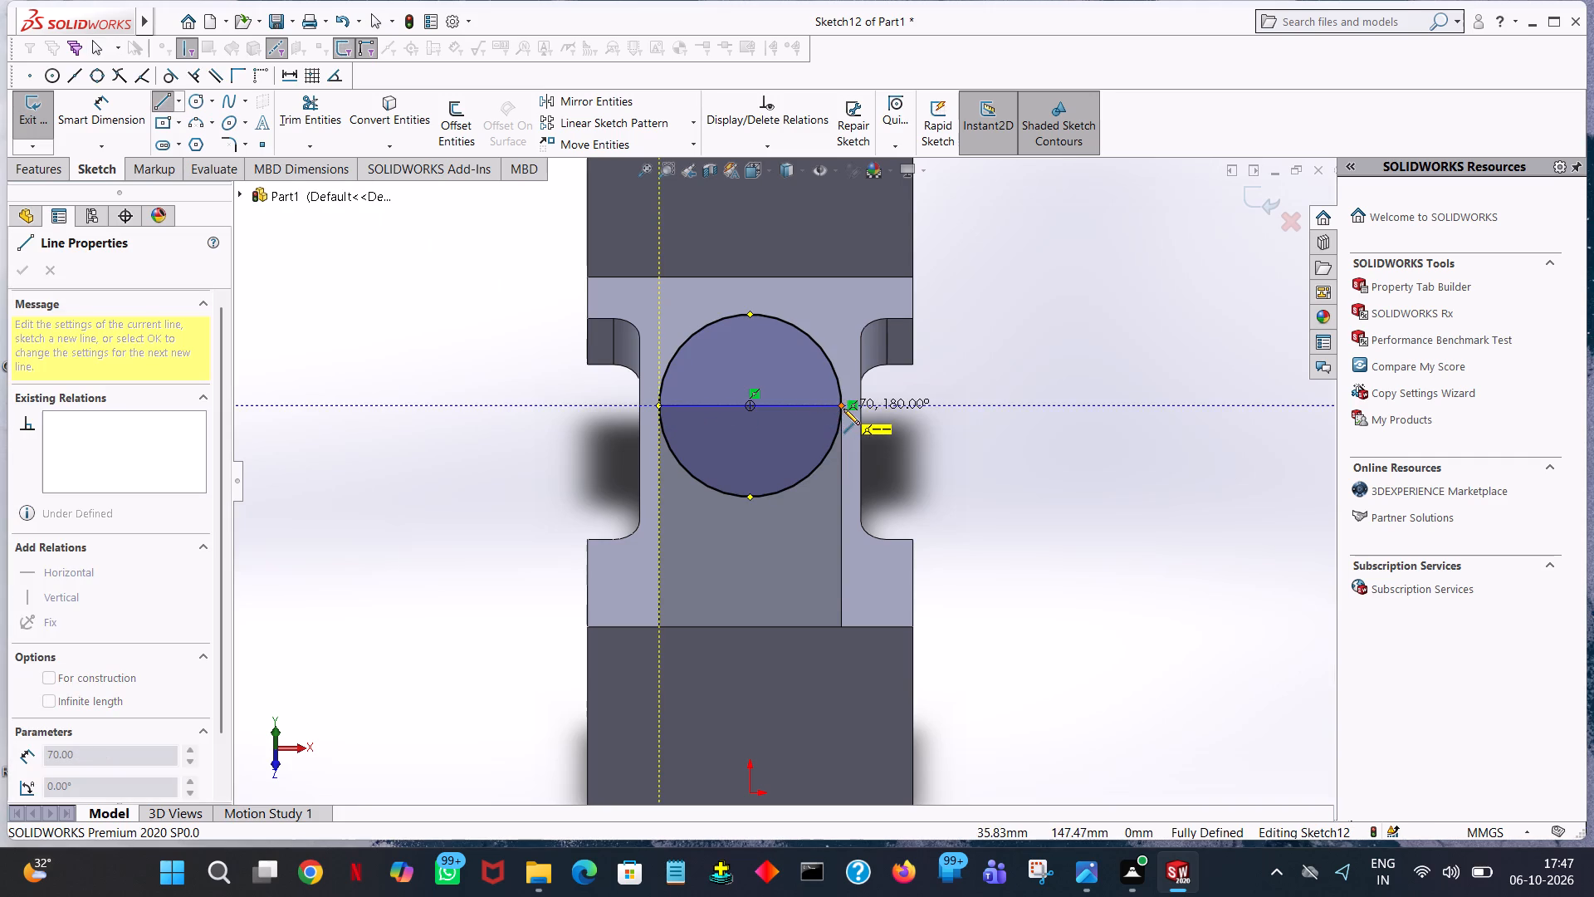
left_click(841, 406)
right_click(841, 406)
left_click(864, 419)
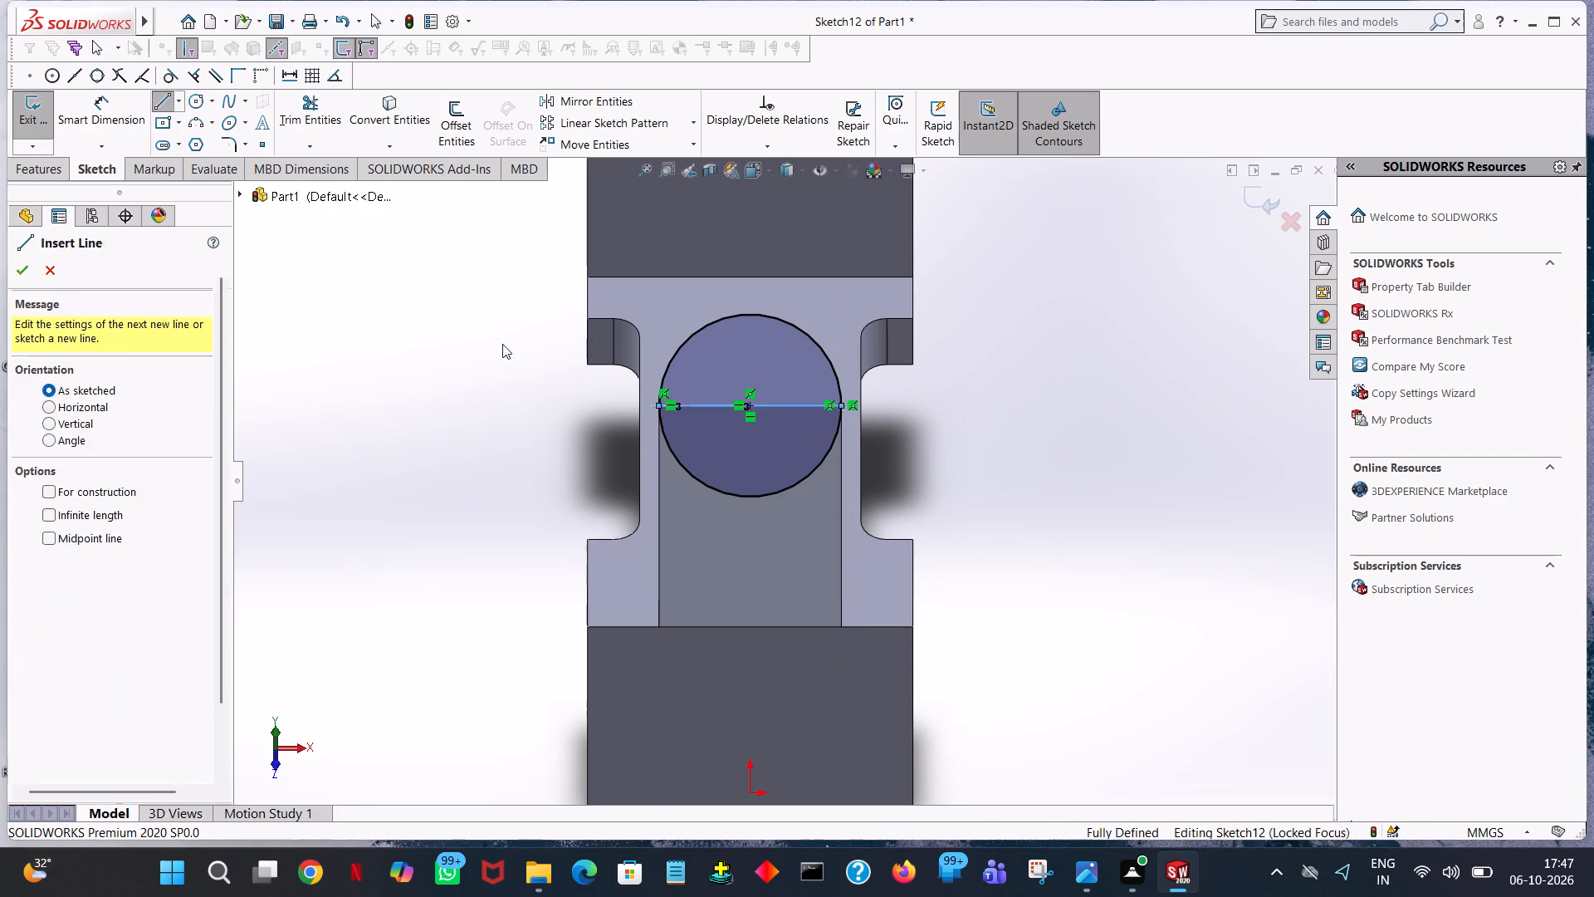
left_click(269, 102)
left_click(330, 130)
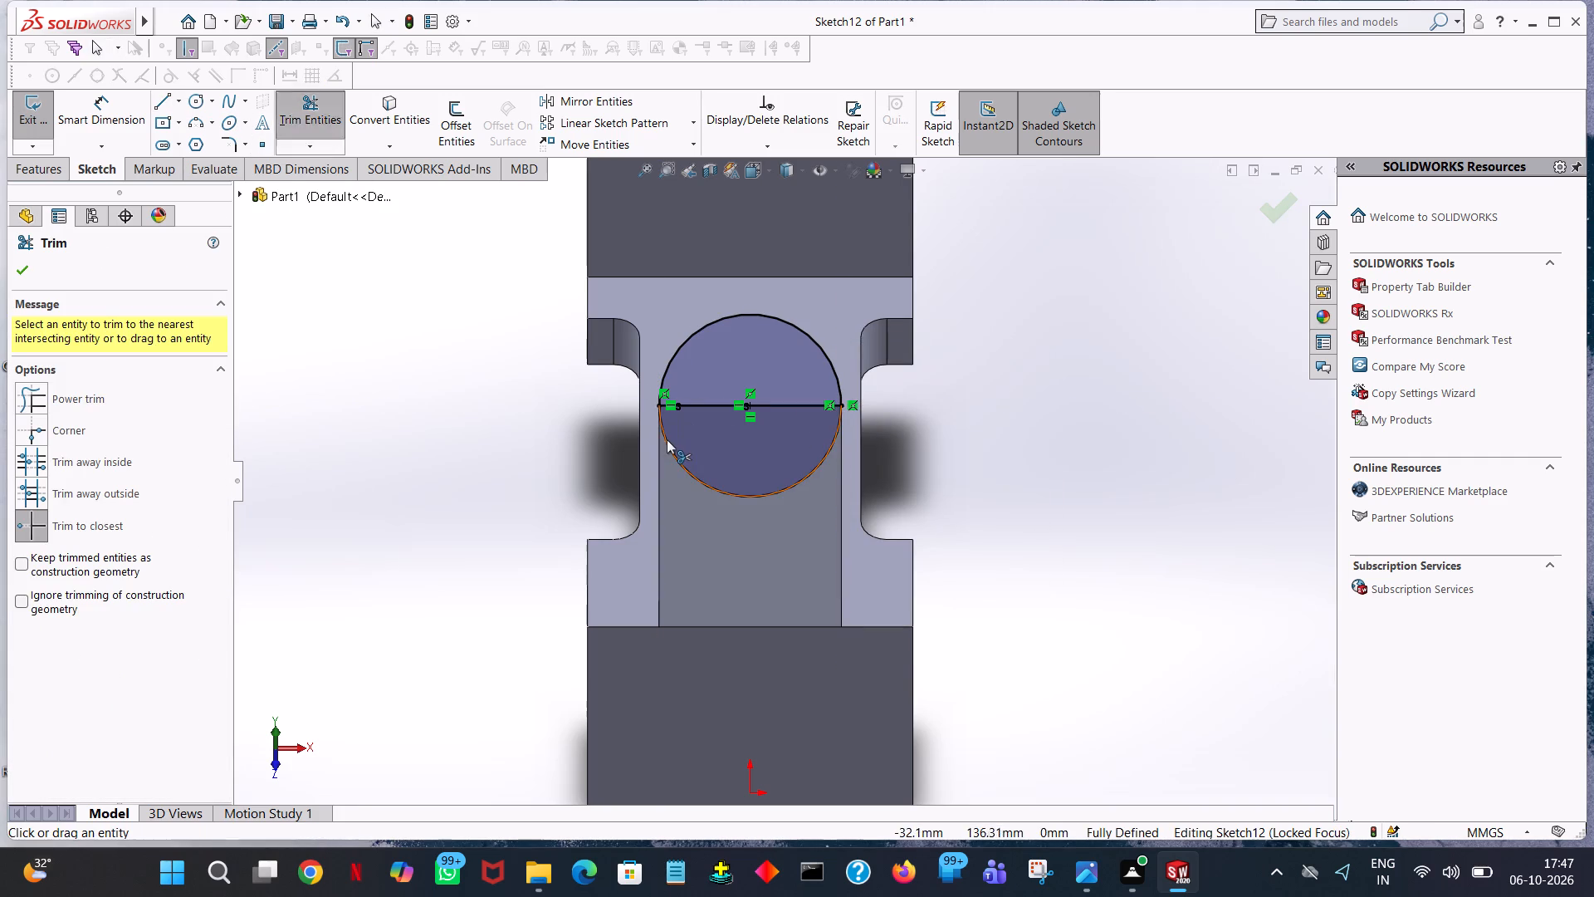
left_click(667, 439)
left_click(27, 250)
left_click(23, 263)
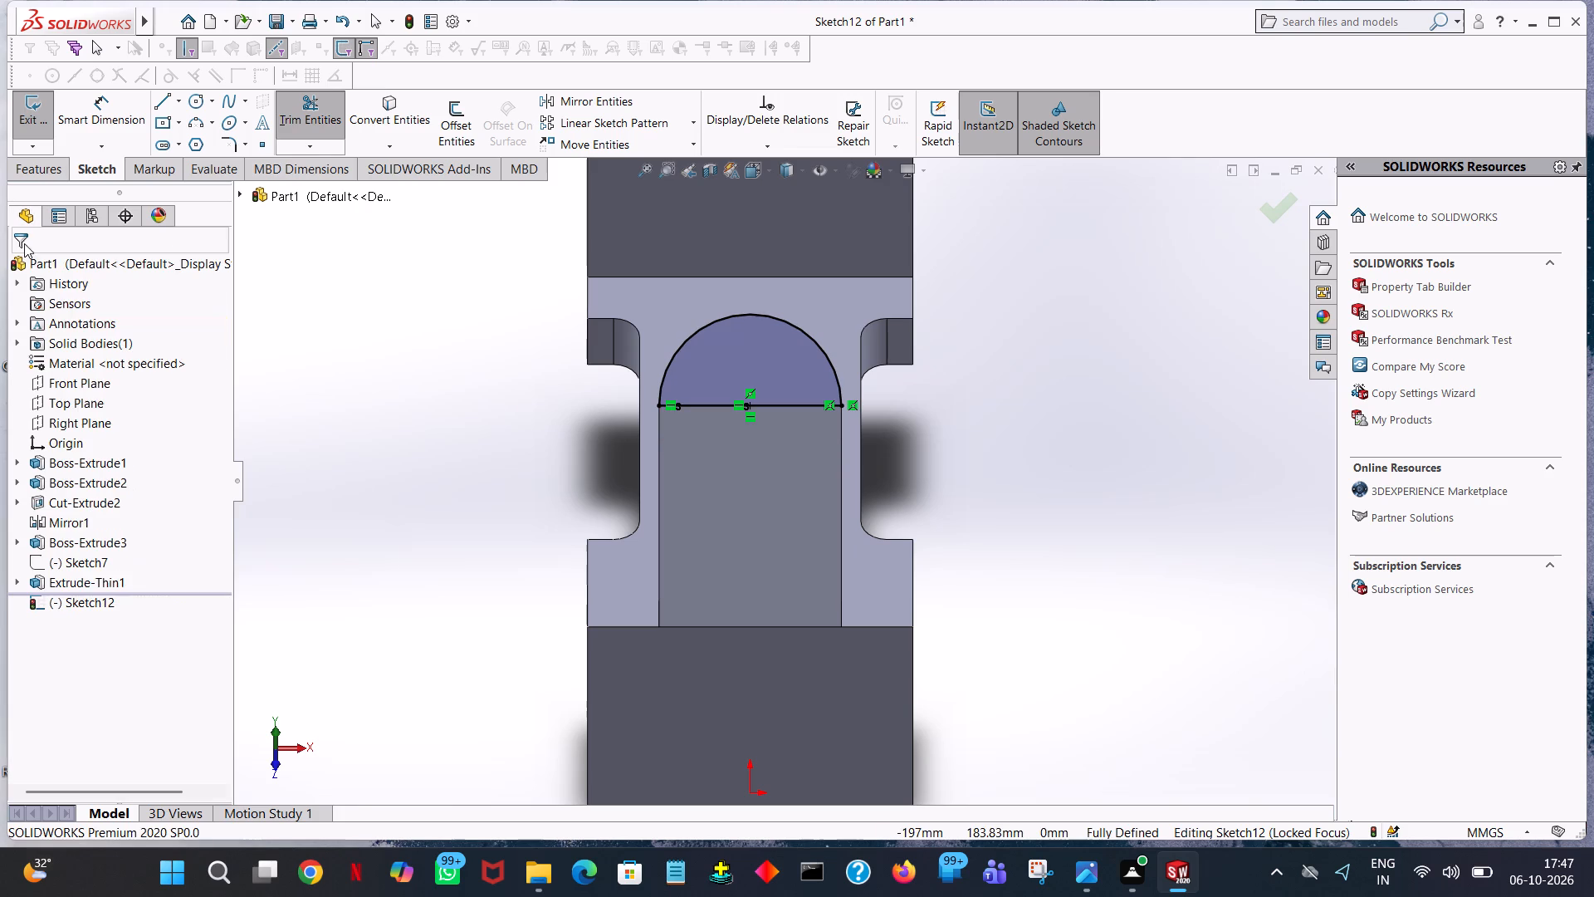
Extrude the semicircle 120 mm Blind in the reversed direction toward the web, merged with the bracket.
left_click(27, 158)
left_click(32, 123)
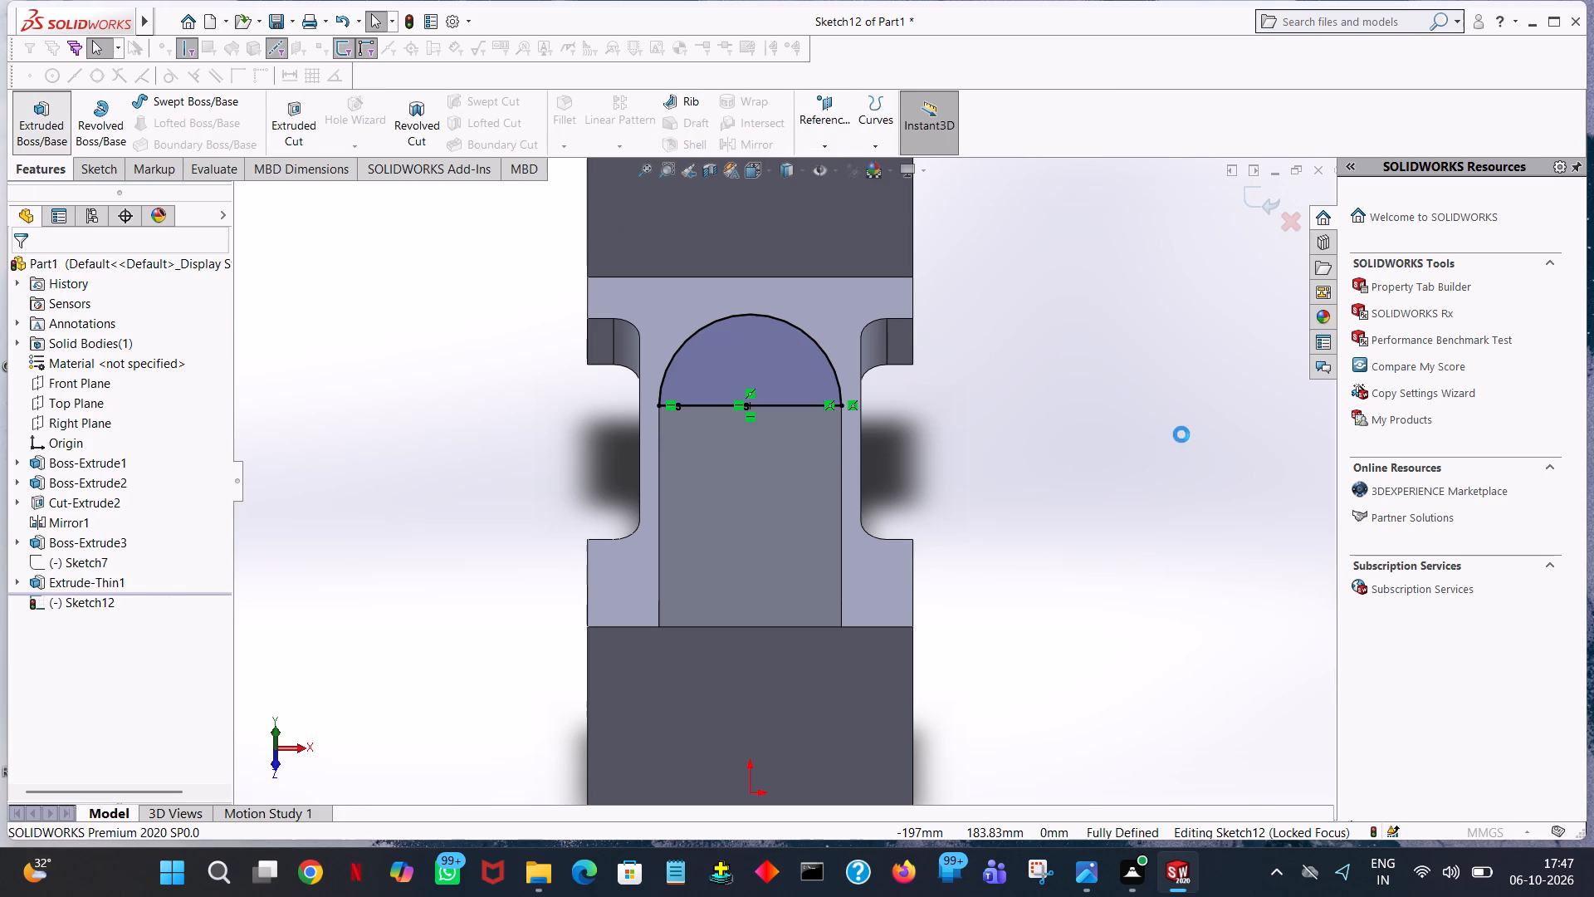
middle_click_drag(1166, 417, 1011, 435)
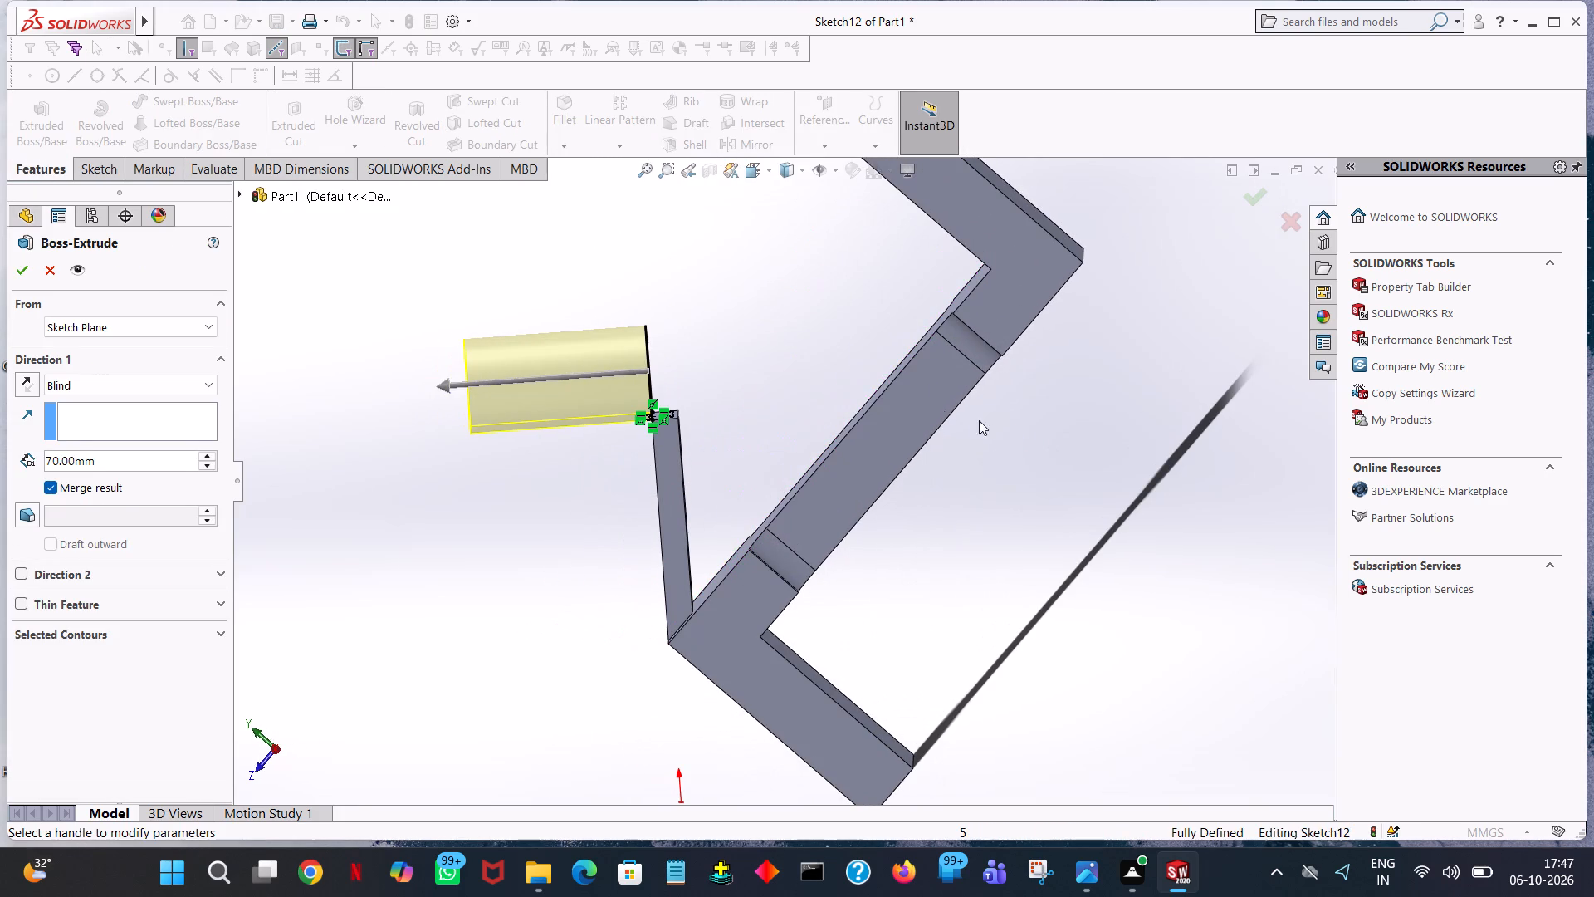
left_click(29, 380)
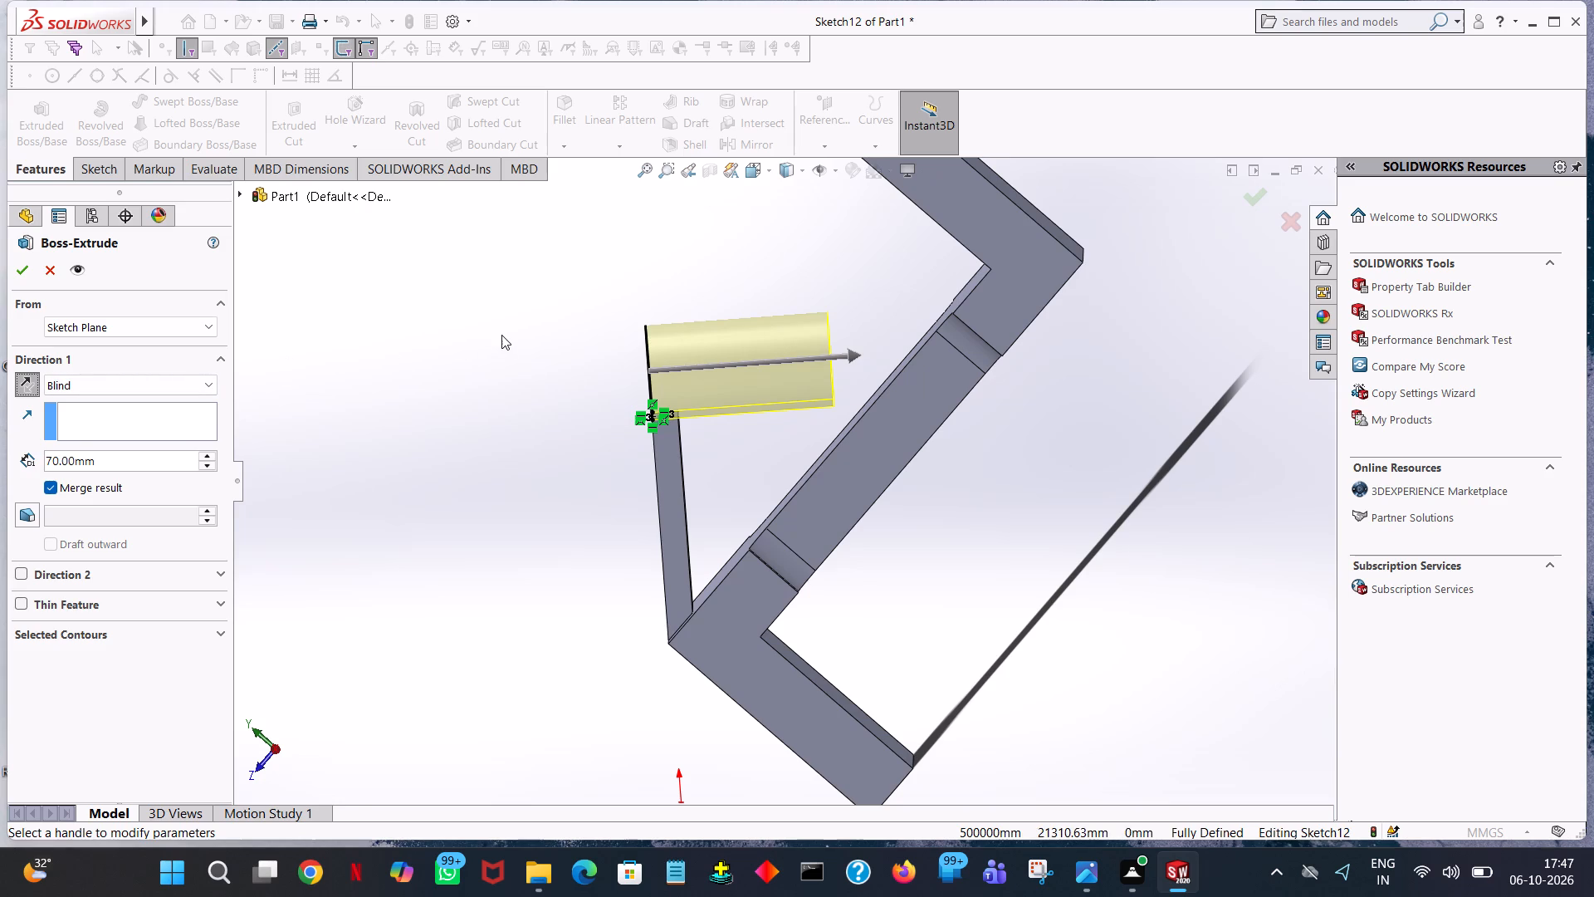
middle_click_drag(491, 320, 536, 398)
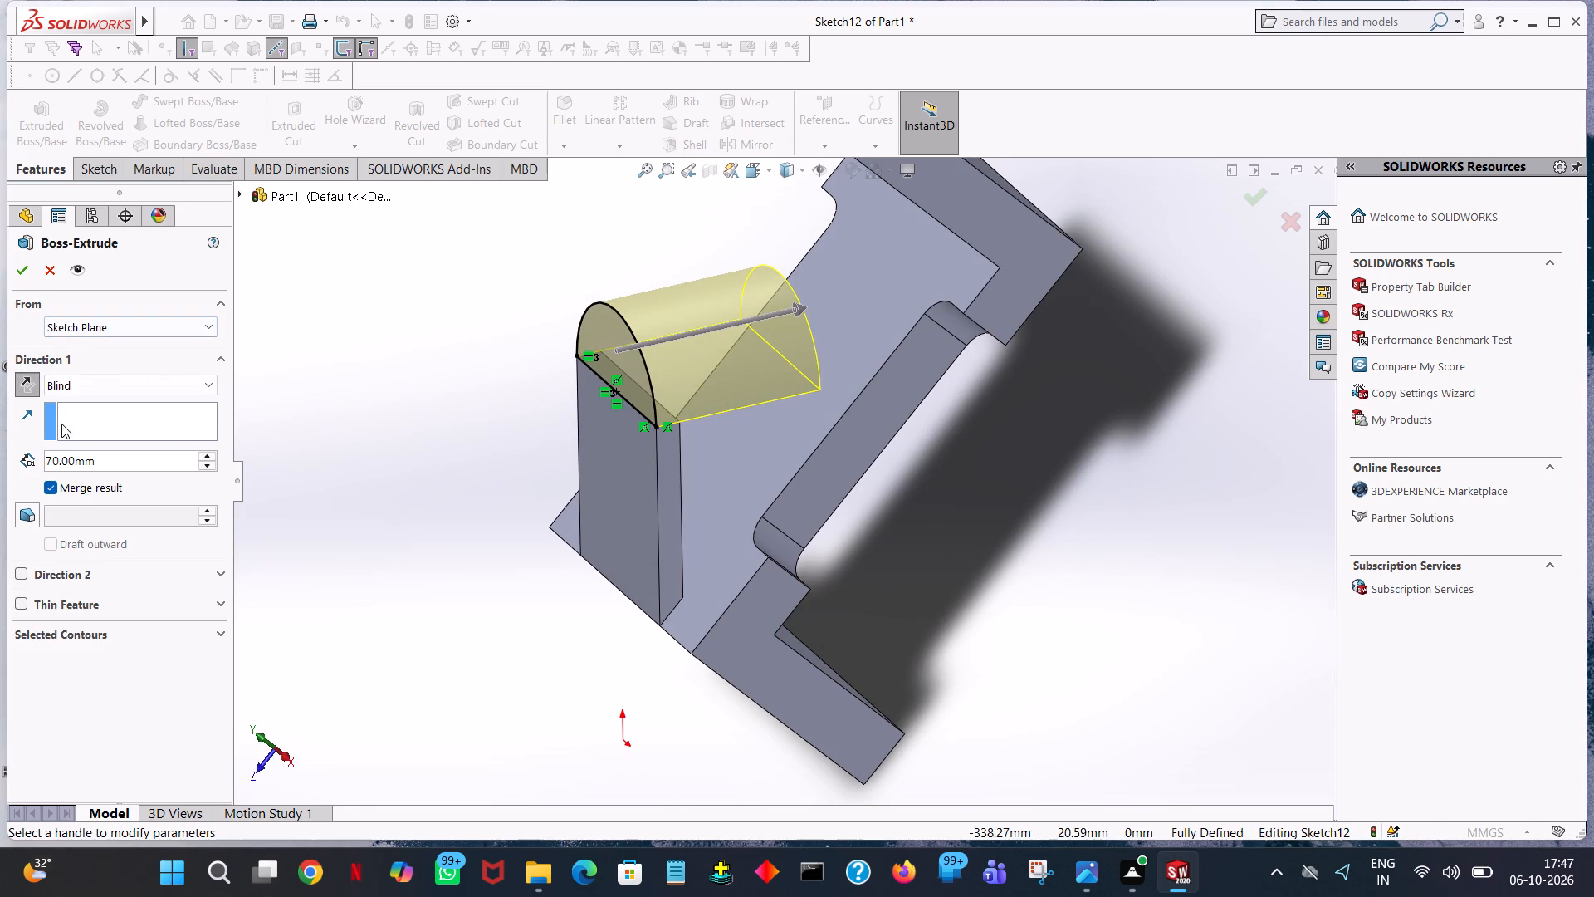
left_click(212, 455)
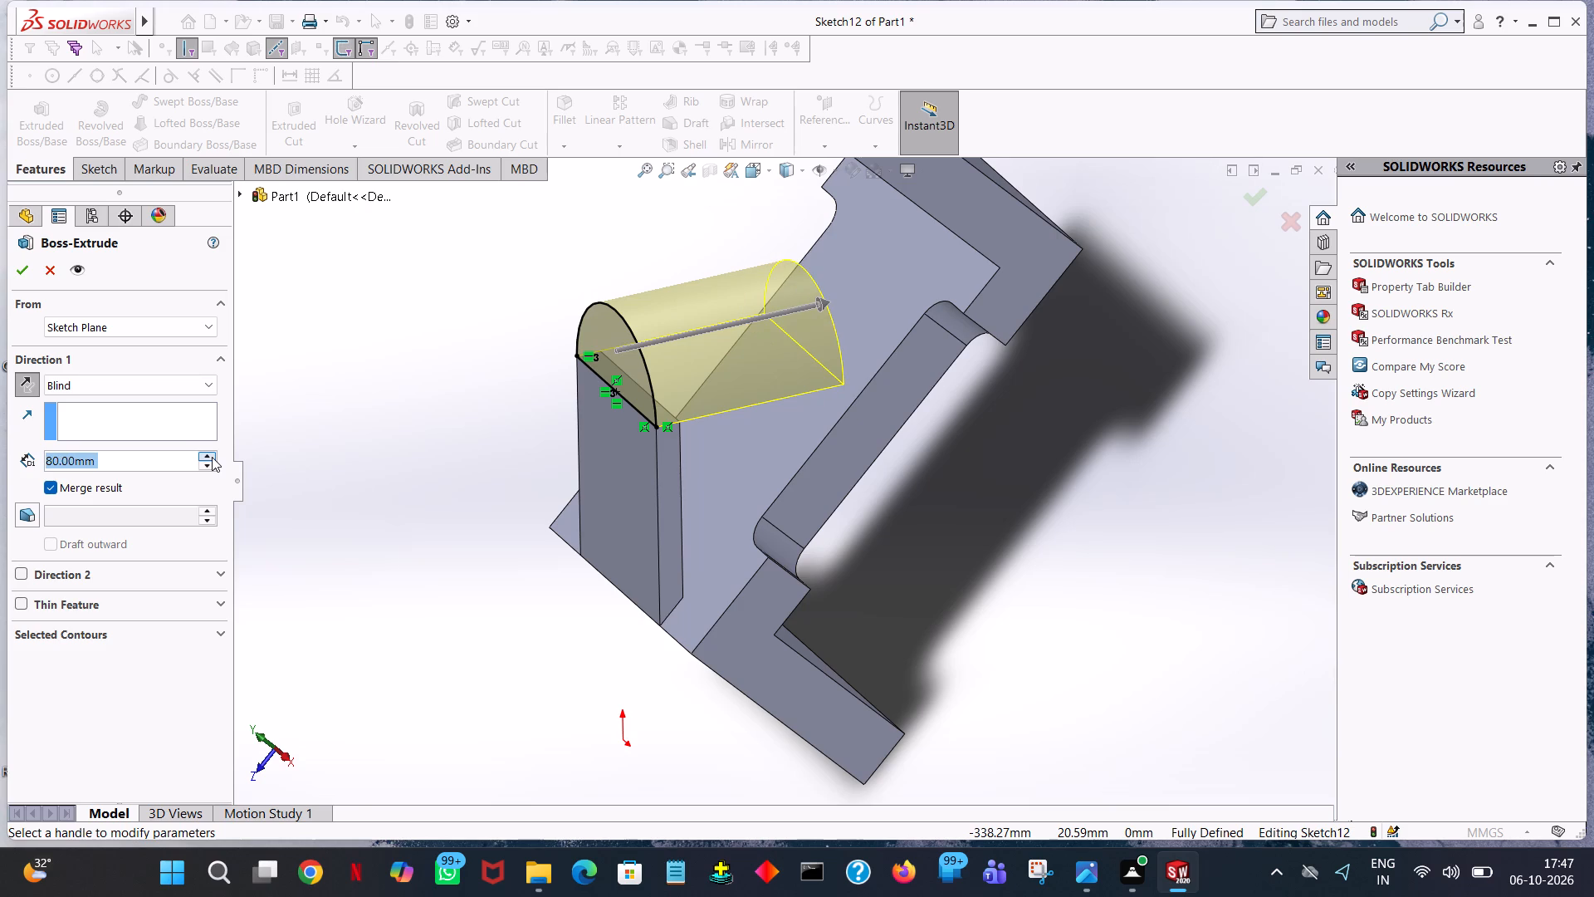
left_click(212, 457)
left_click(212, 457)
left_click(212, 457)
middle_click_drag(343, 429, 308, 375)
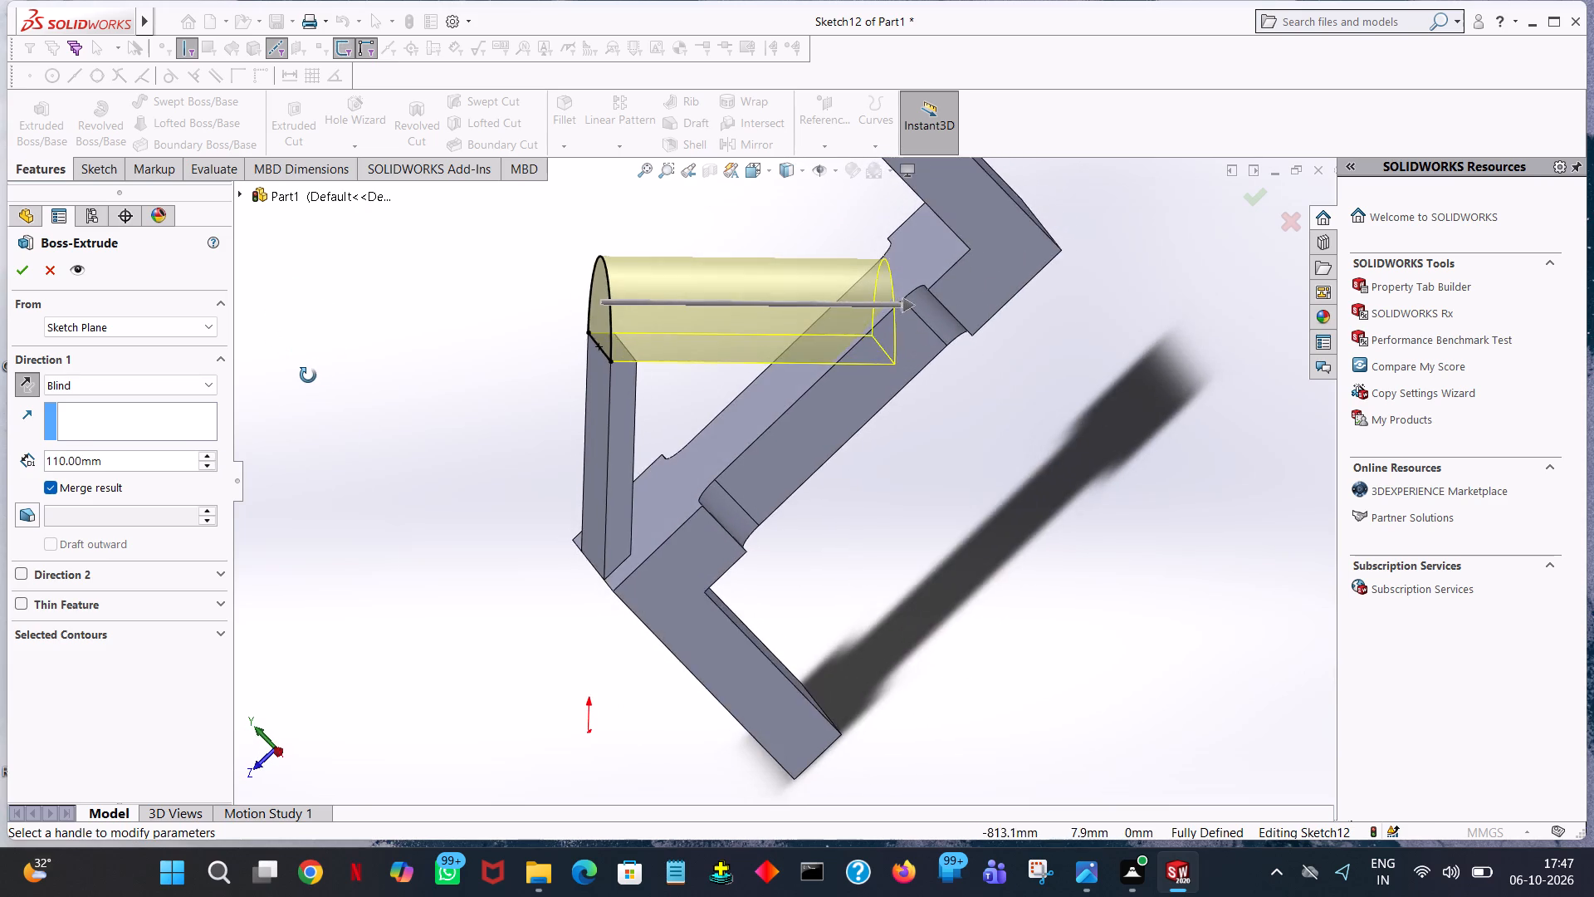
middle_click_drag(308, 375, 292, 350)
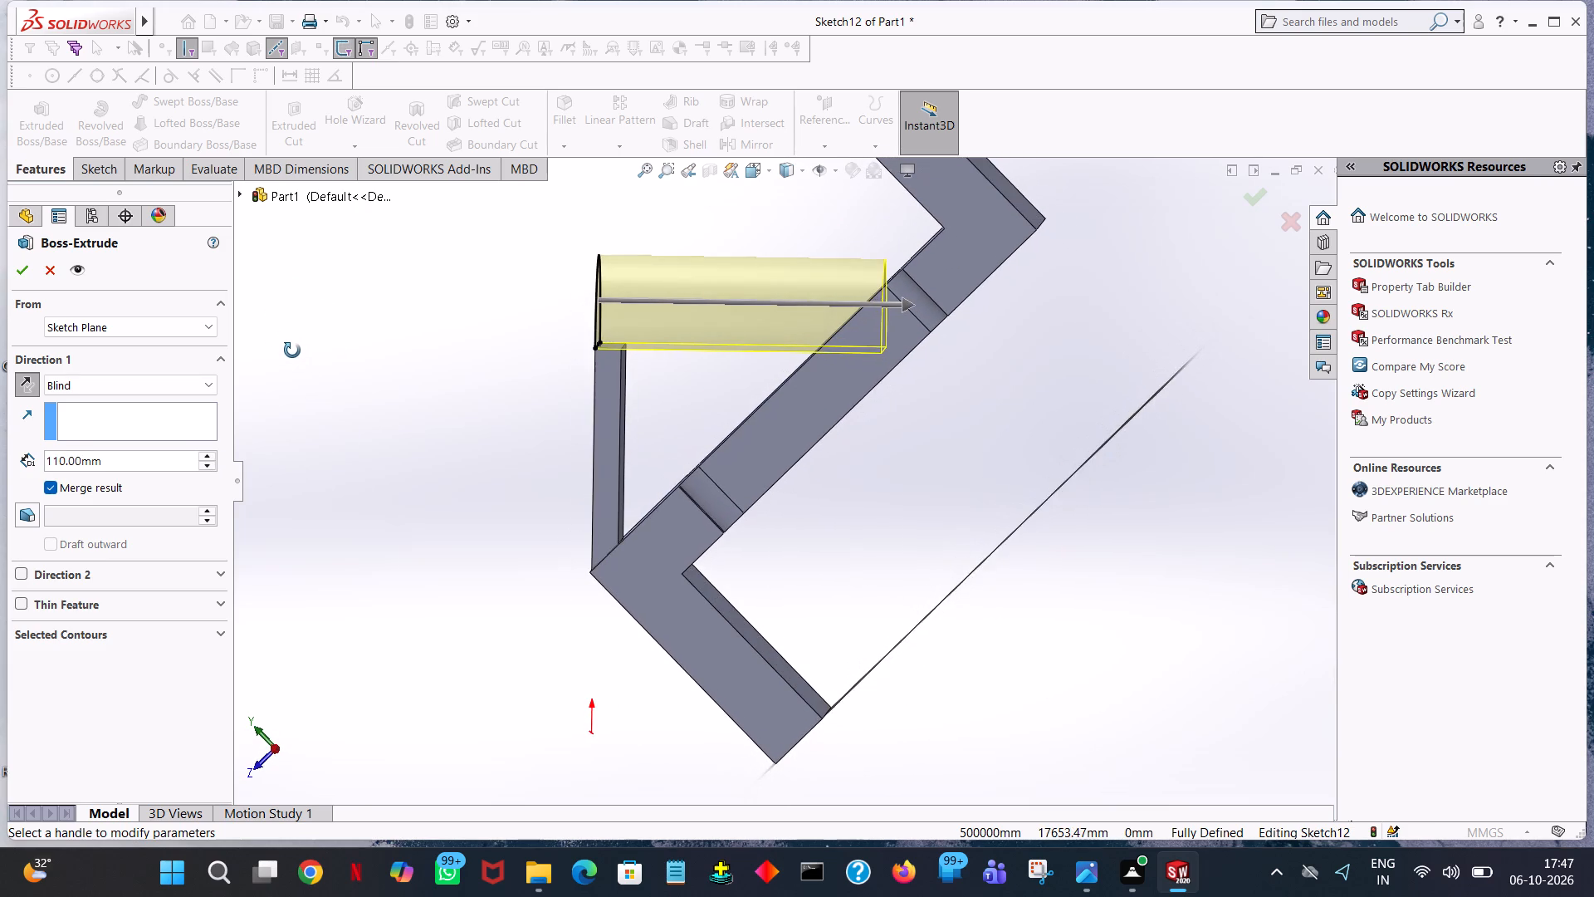
middle_click_drag(292, 350, 294, 365)
double_click(163, 458)
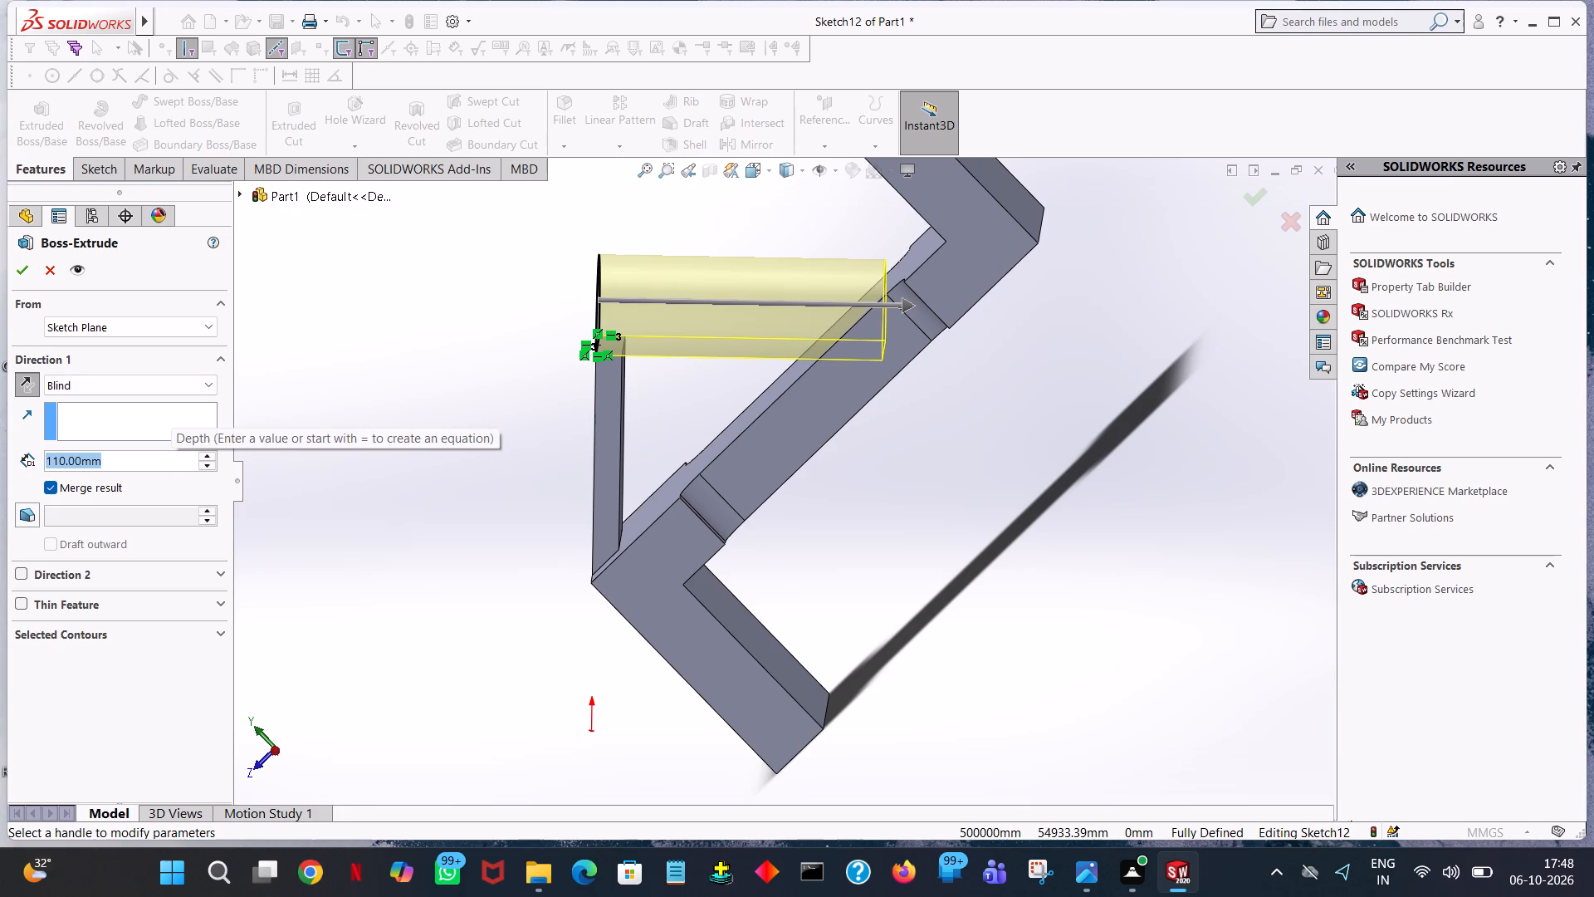
left_click(208, 455)
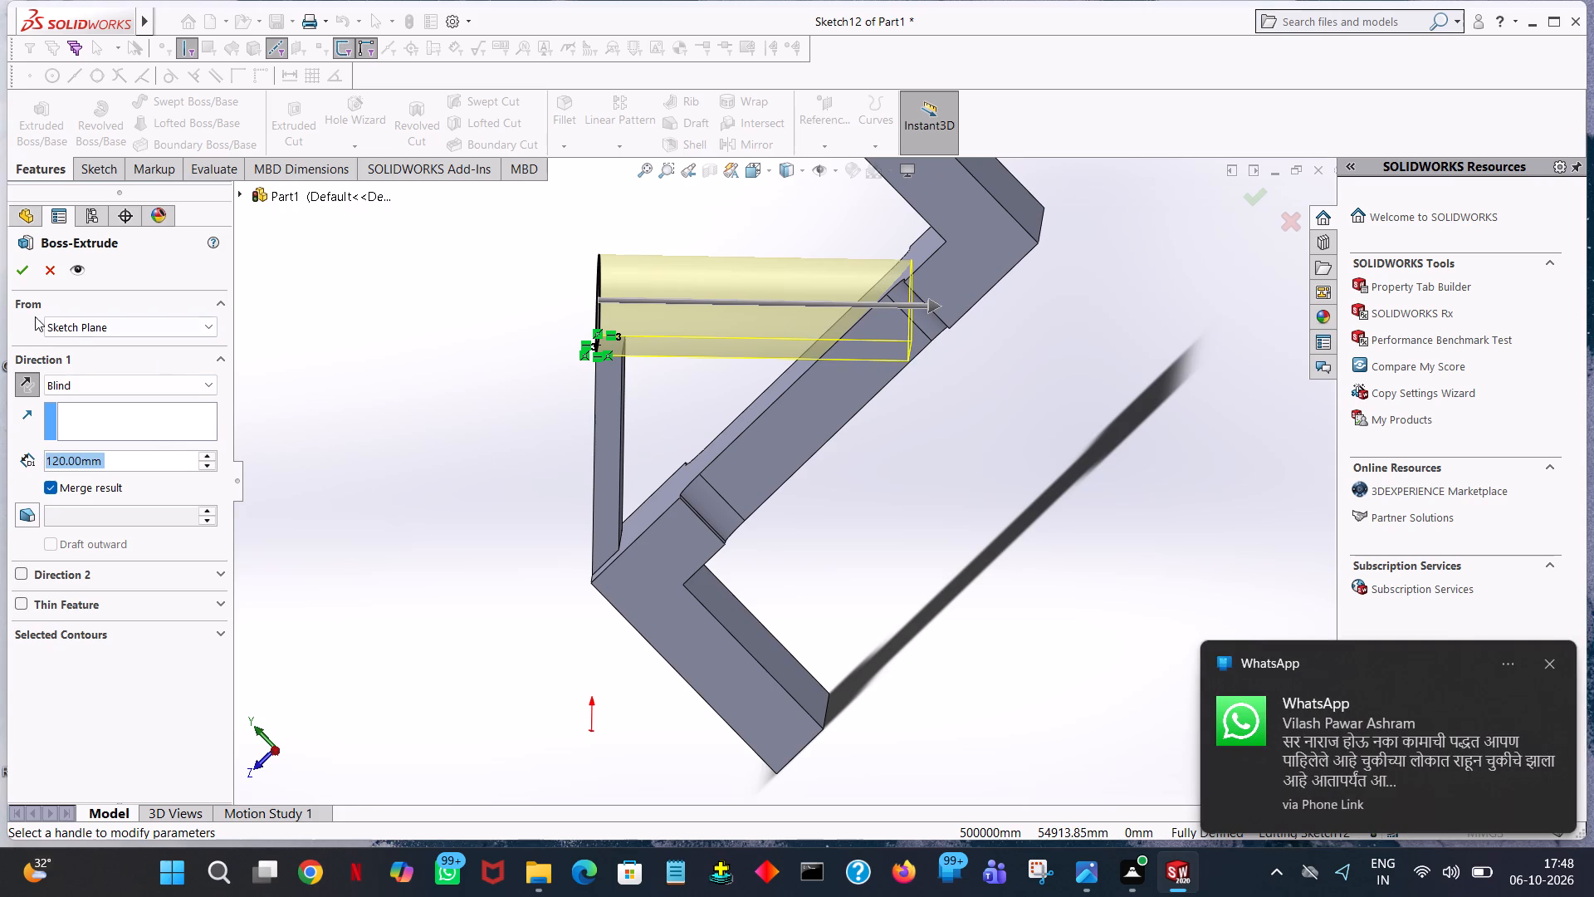
left_click(14, 268)
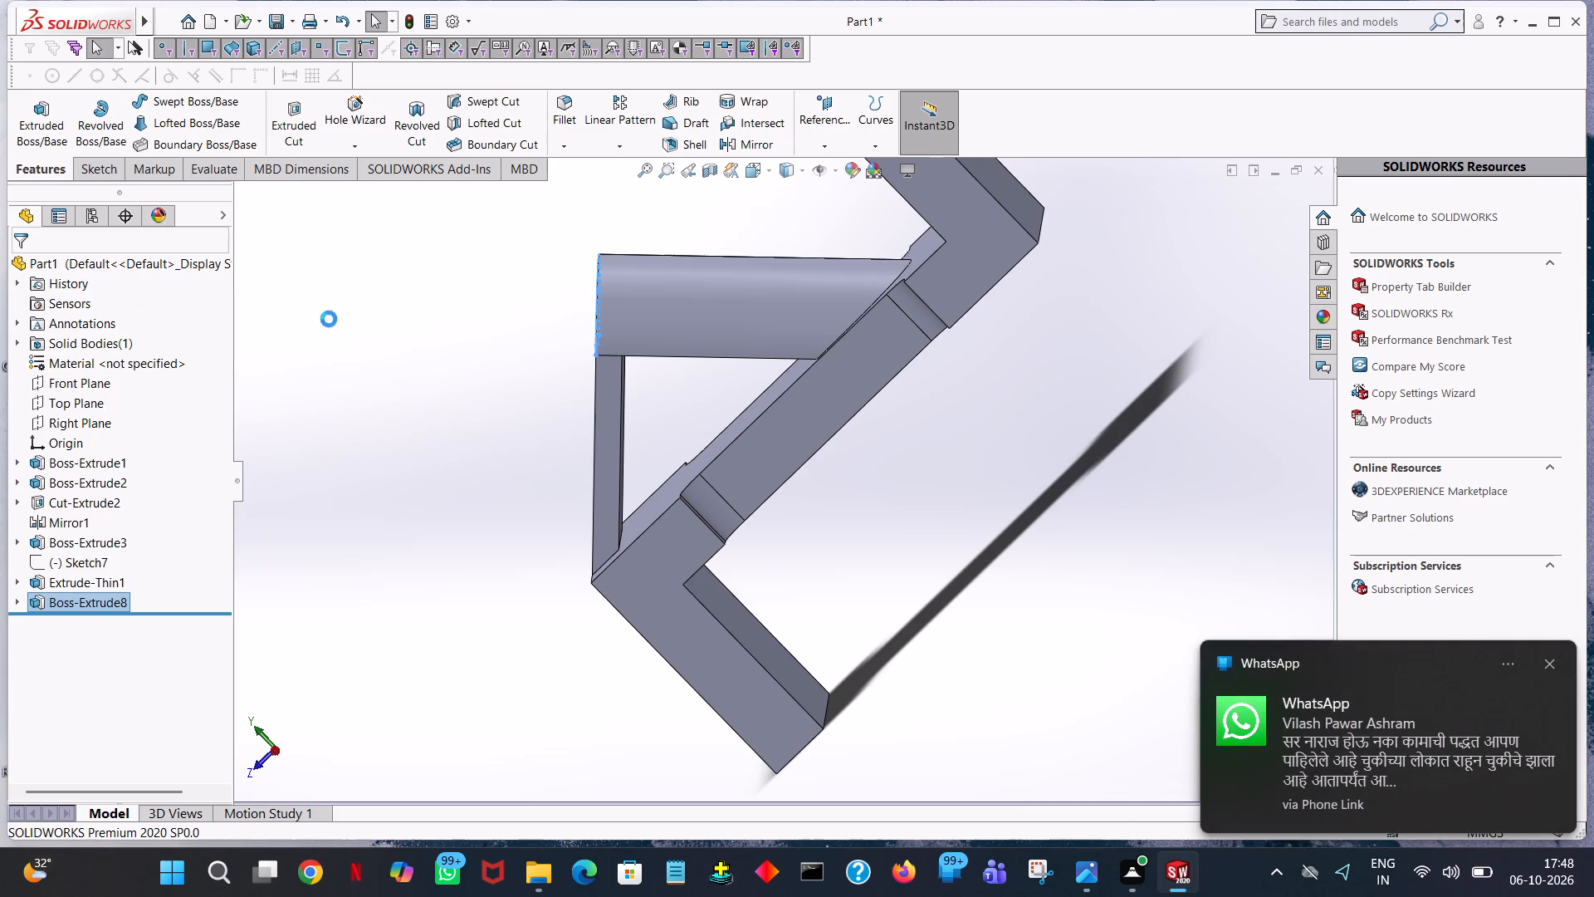
left_click(330, 319)
On a new sketch on the inclined plate's side face, draw a closed triangle through the corners of the opening between plate, boss and web.
middle_click_drag(335, 324, 421, 316)
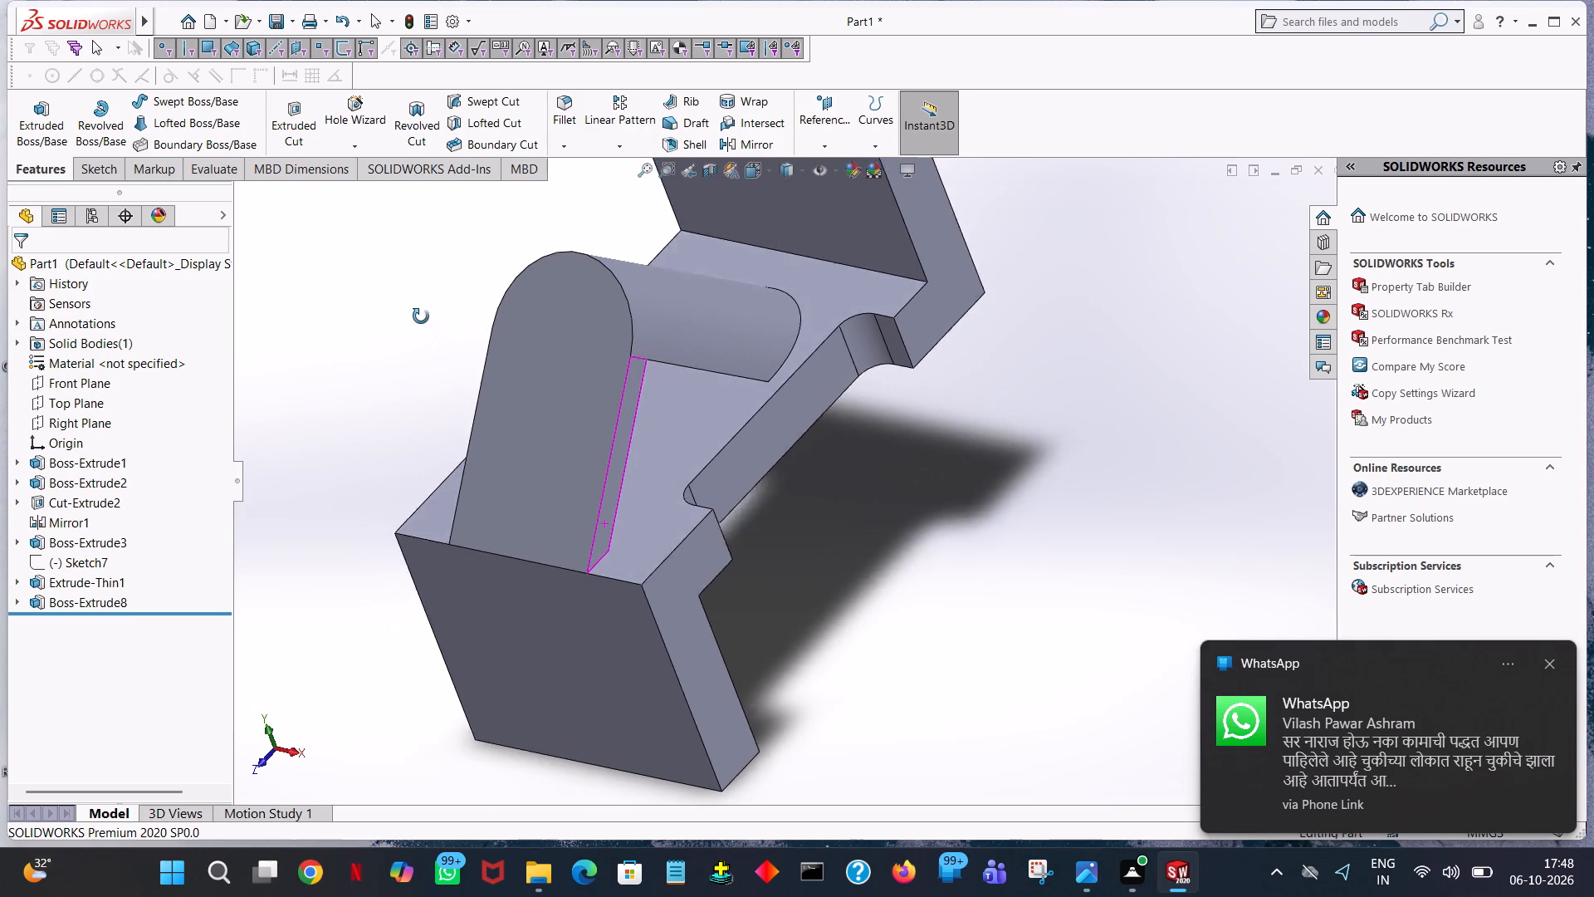
middle_click_drag(421, 316, 408, 303)
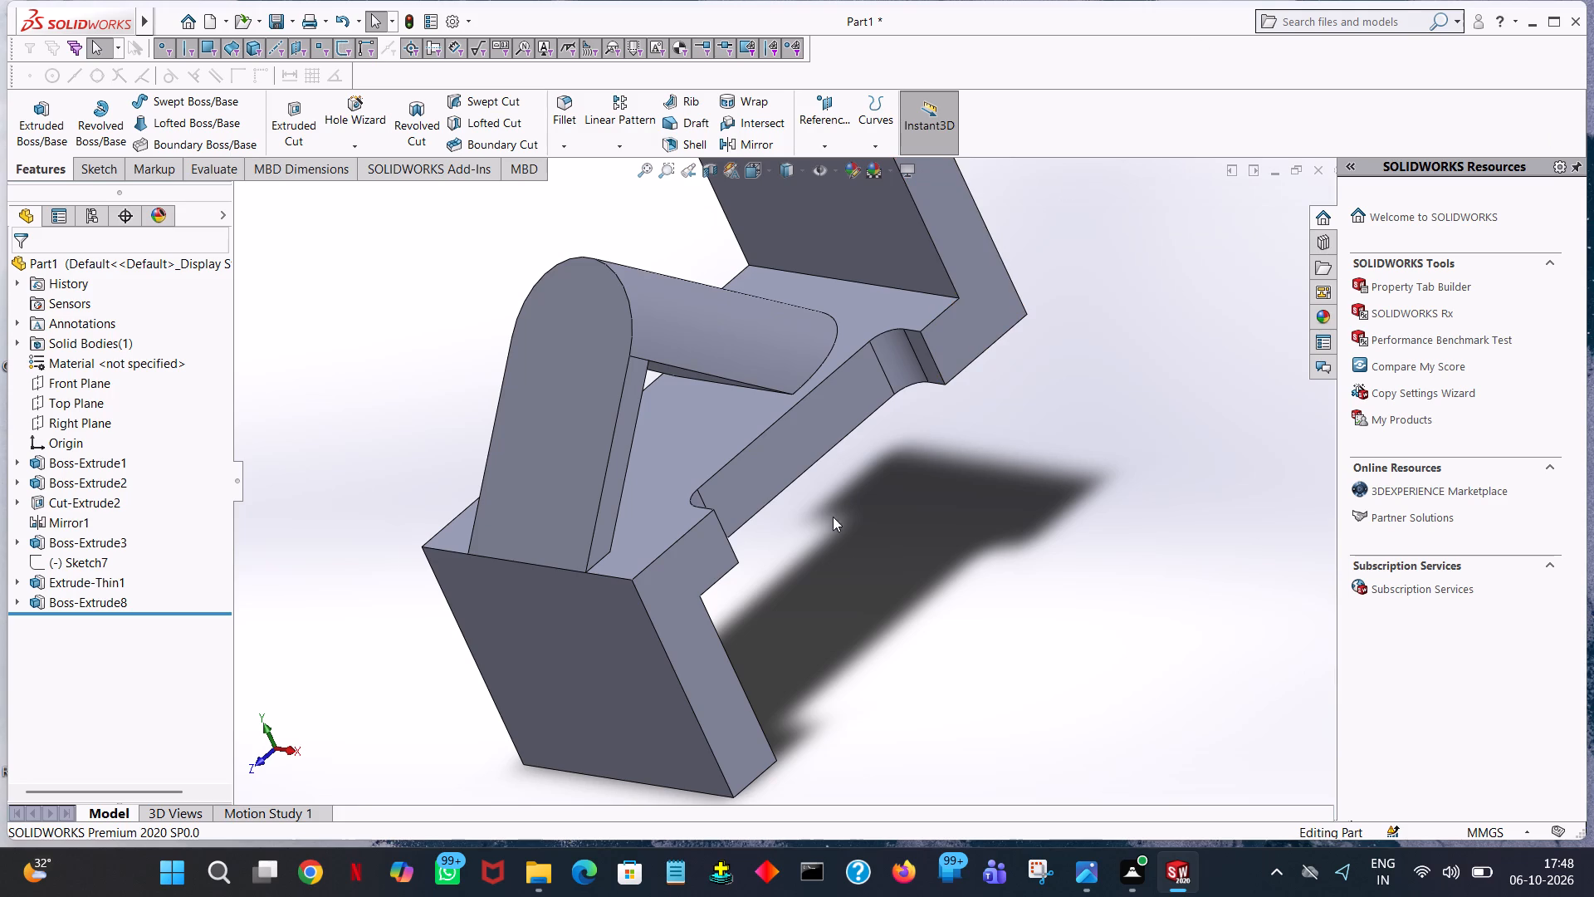
middle_click_drag(768, 546, 716, 552)
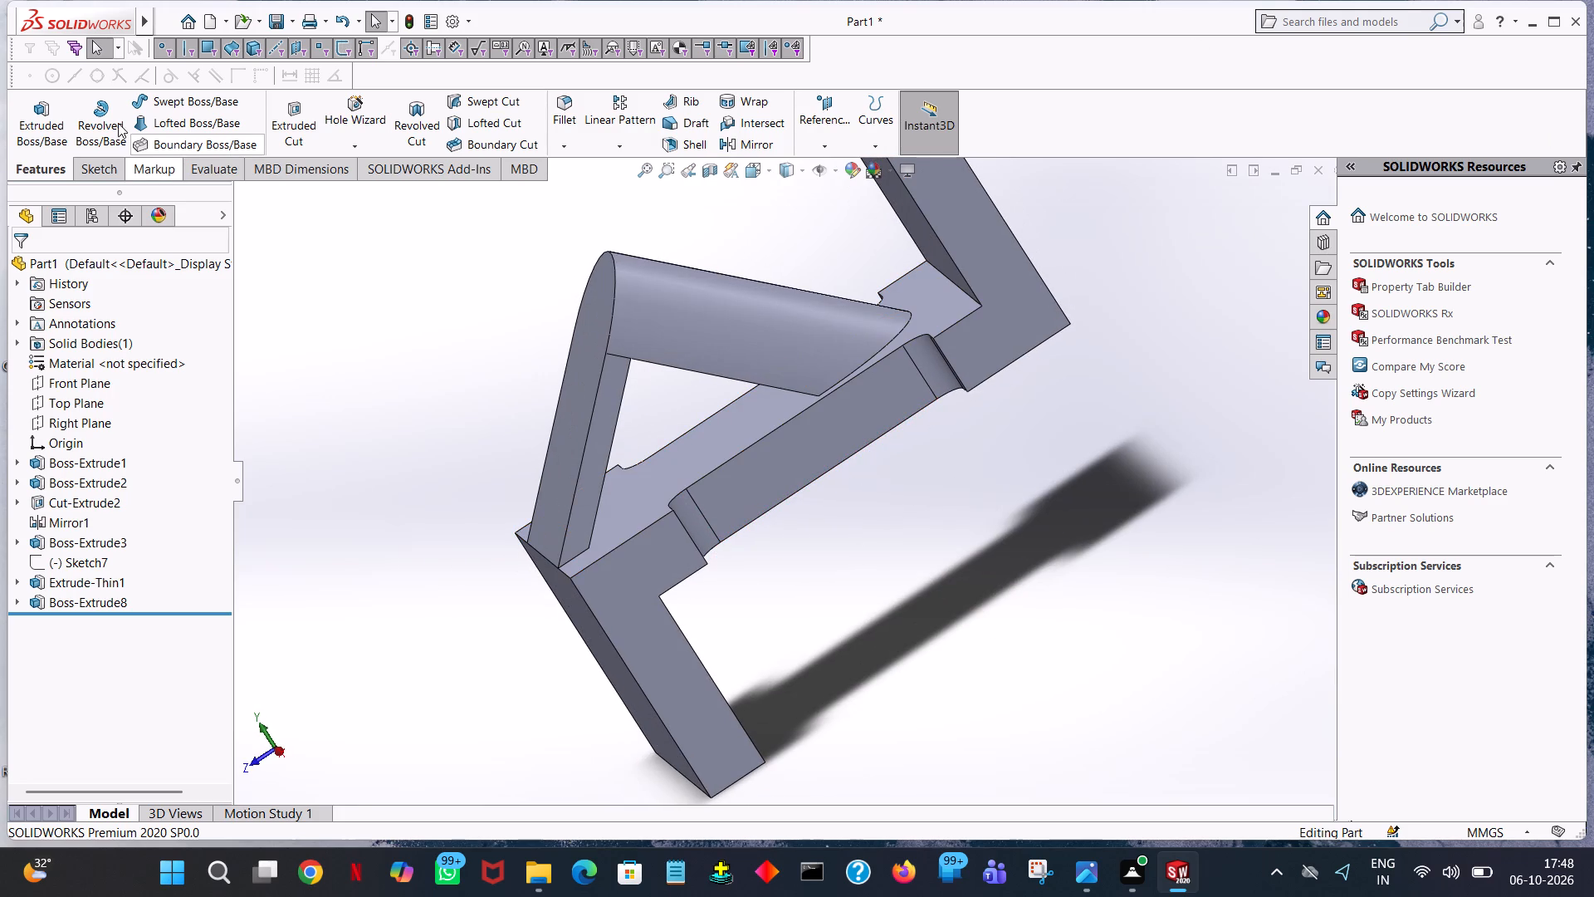
left_click(37, 112)
left_click(604, 416)
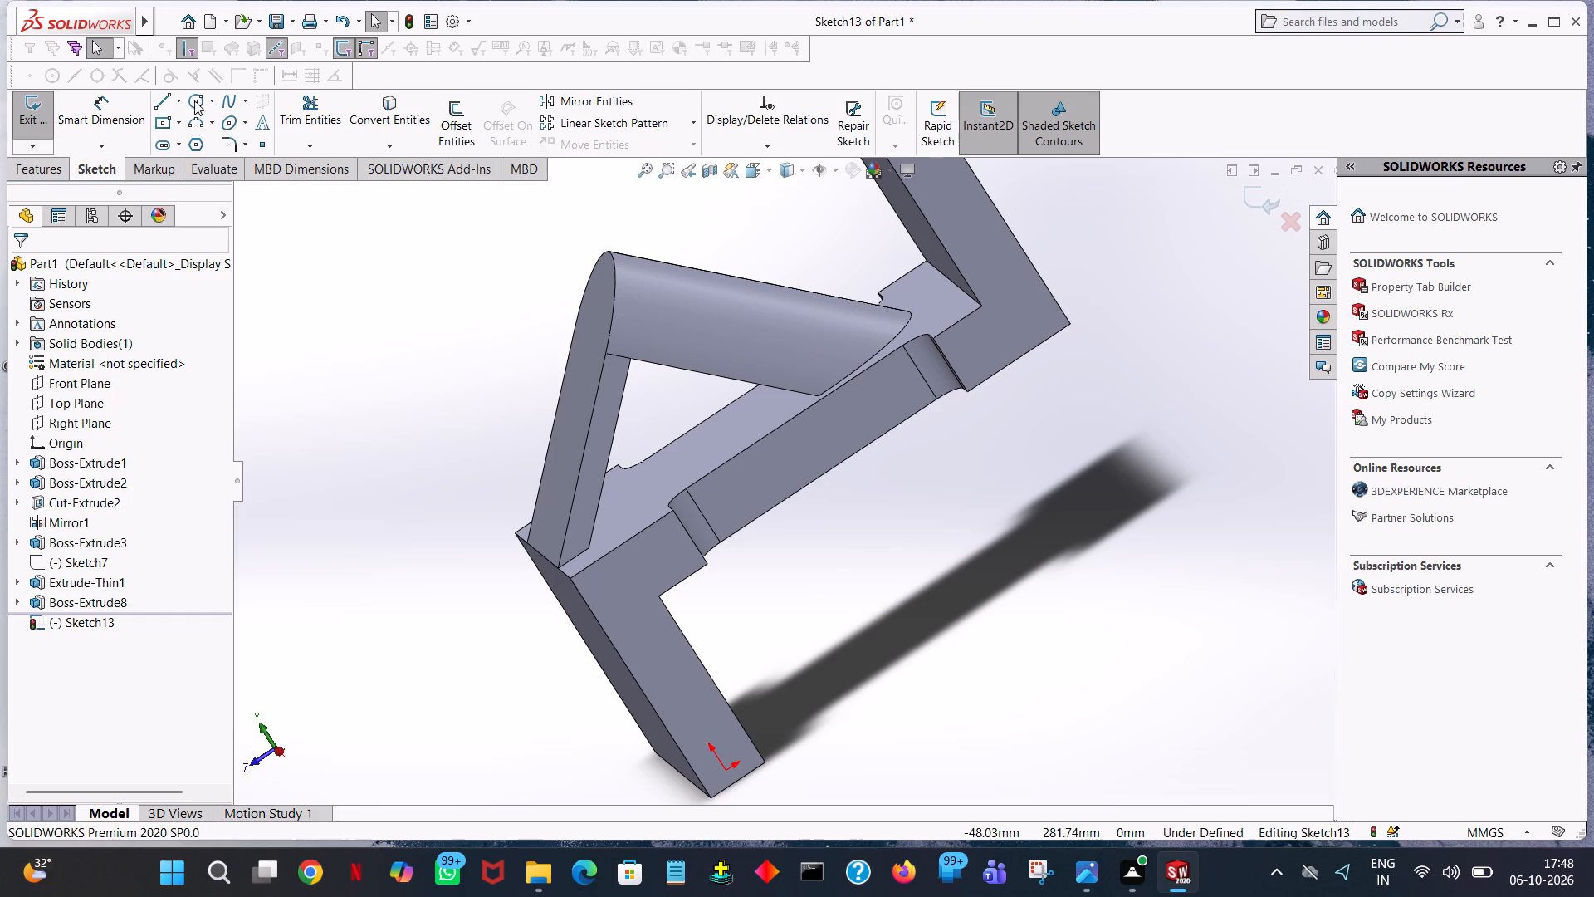
left_click(165, 98)
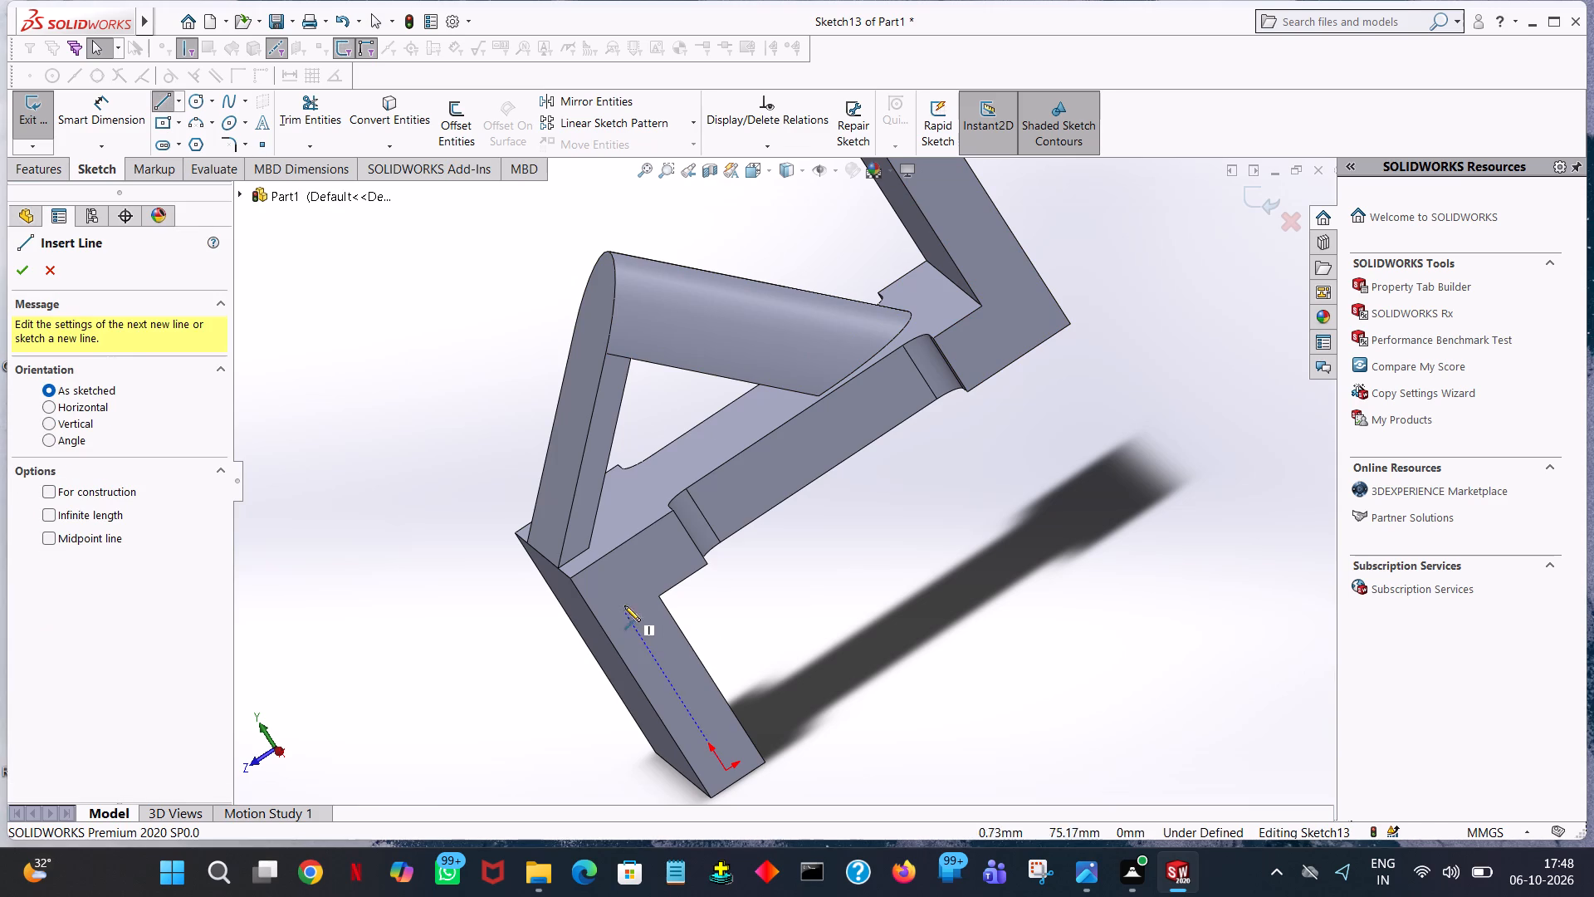
left_click(586, 549)
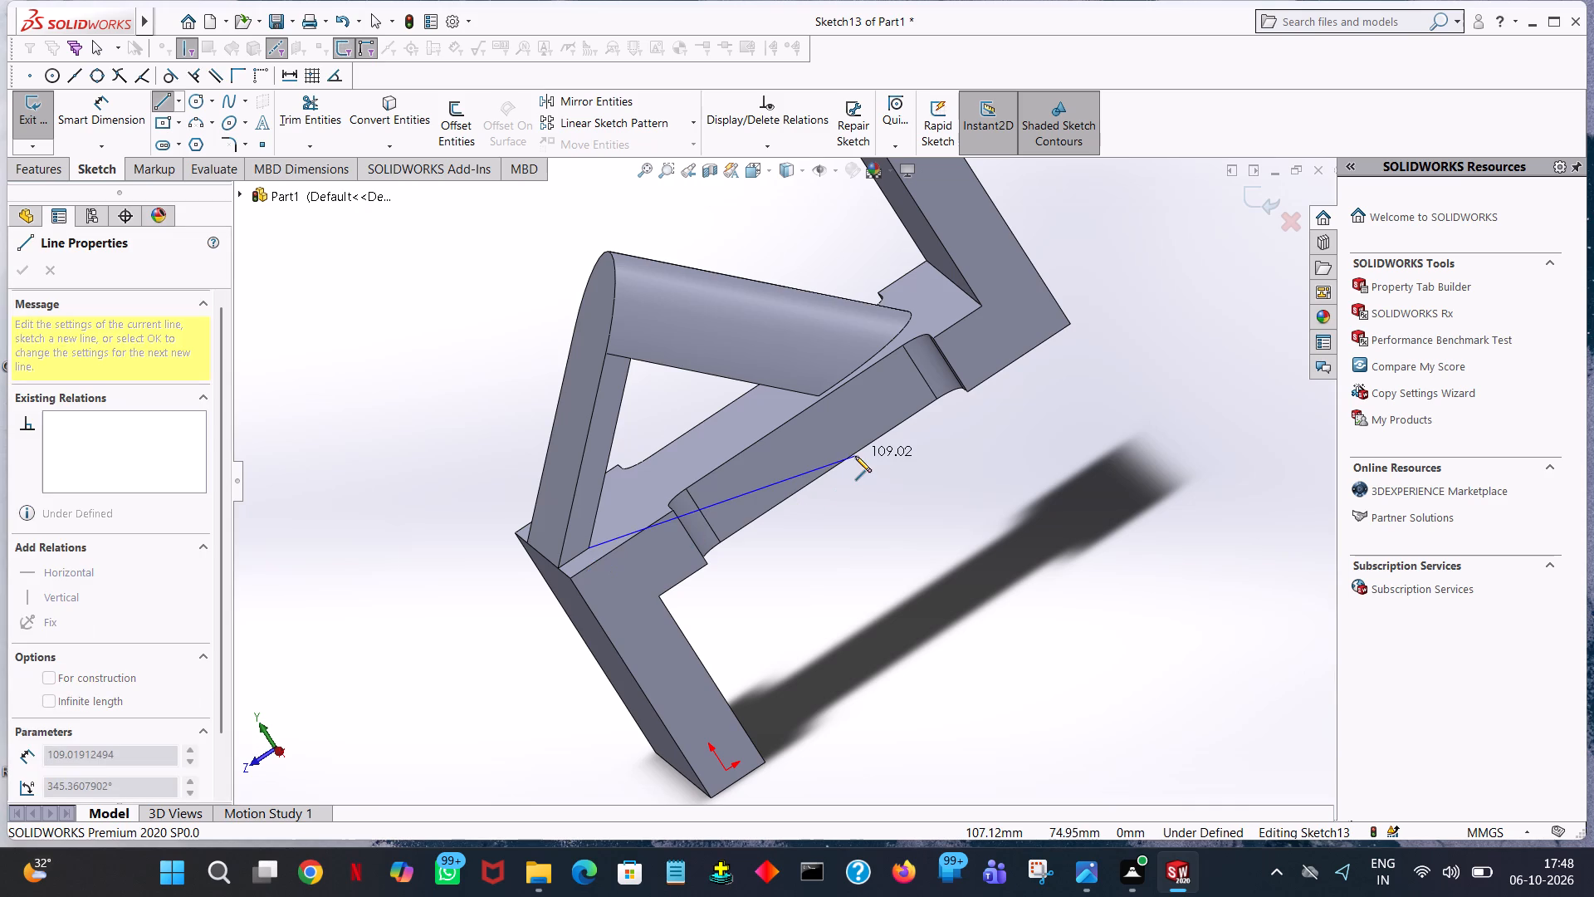
left_click(818, 397)
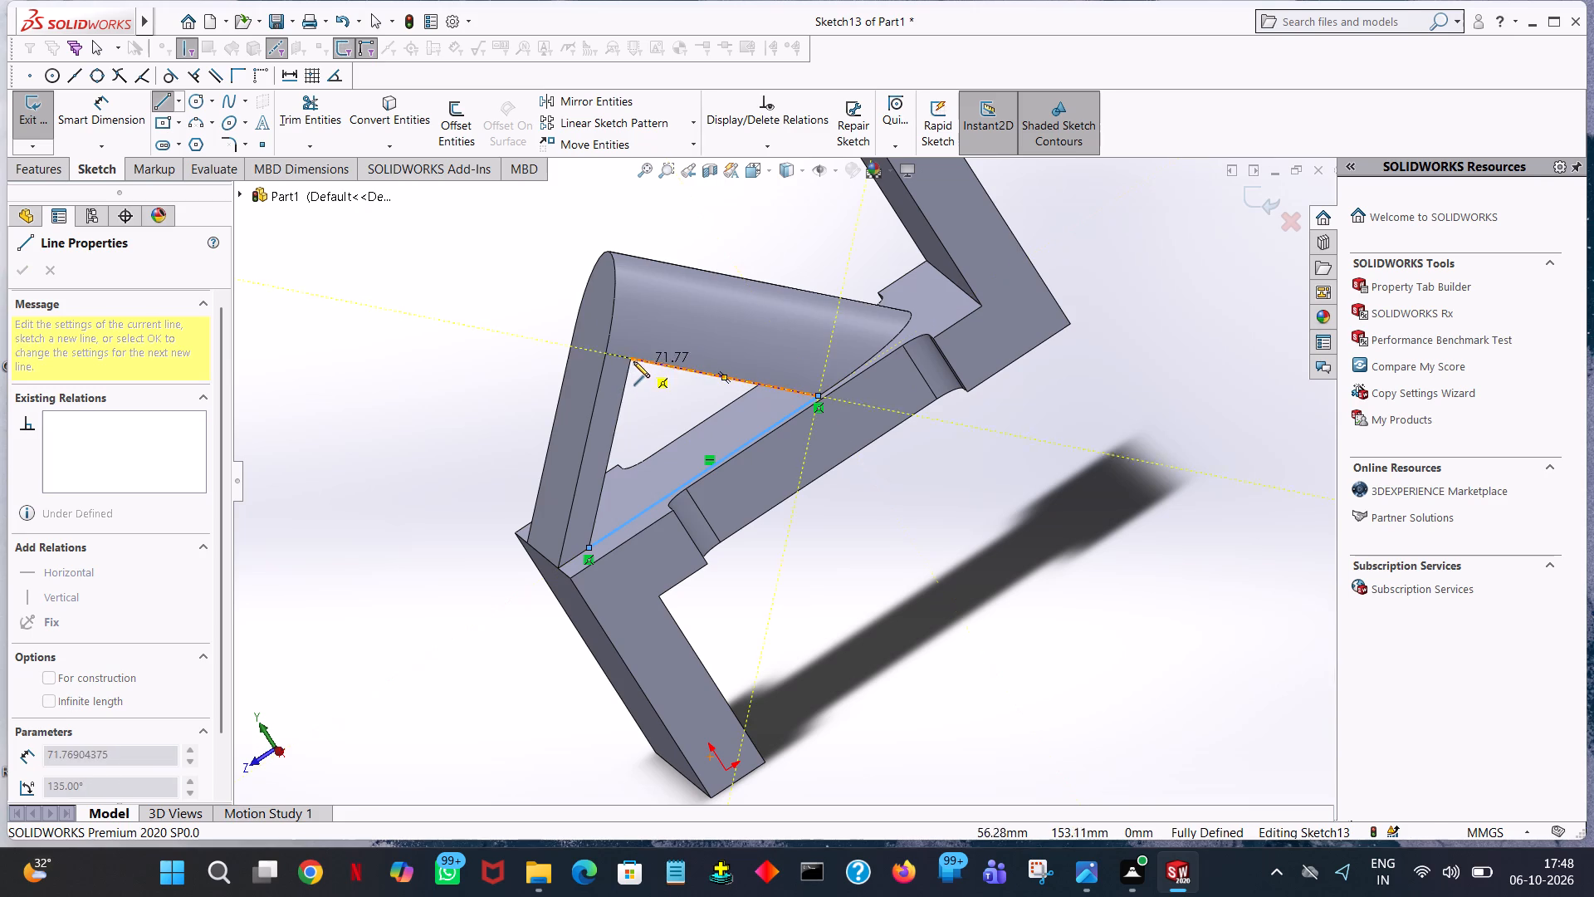
left_click(630, 360)
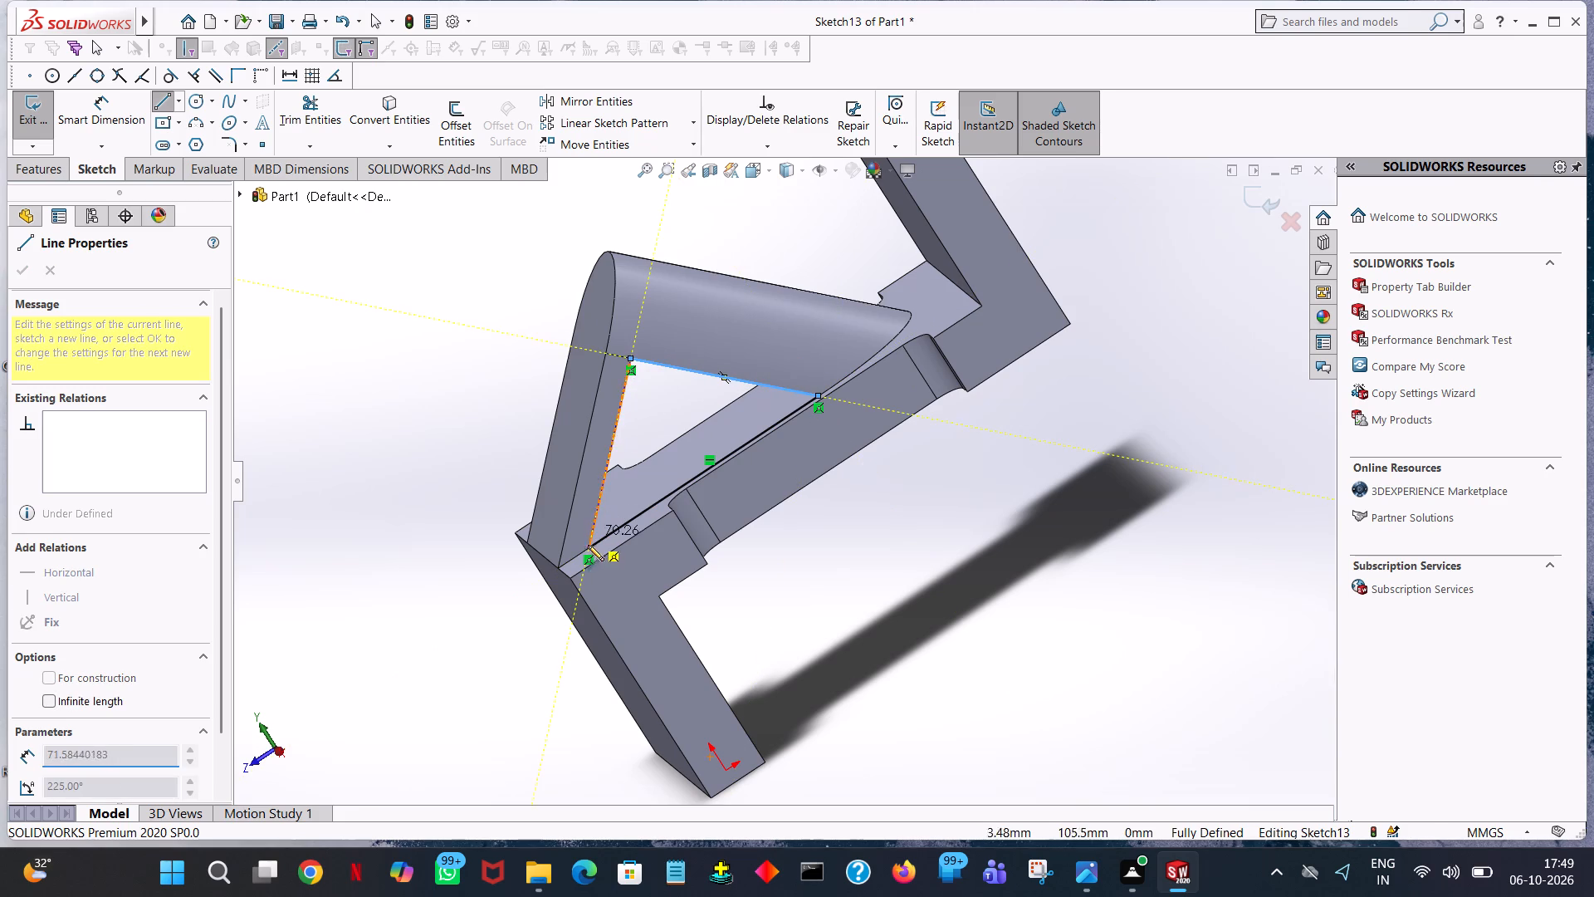
left_click(588, 547)
right_click(588, 547)
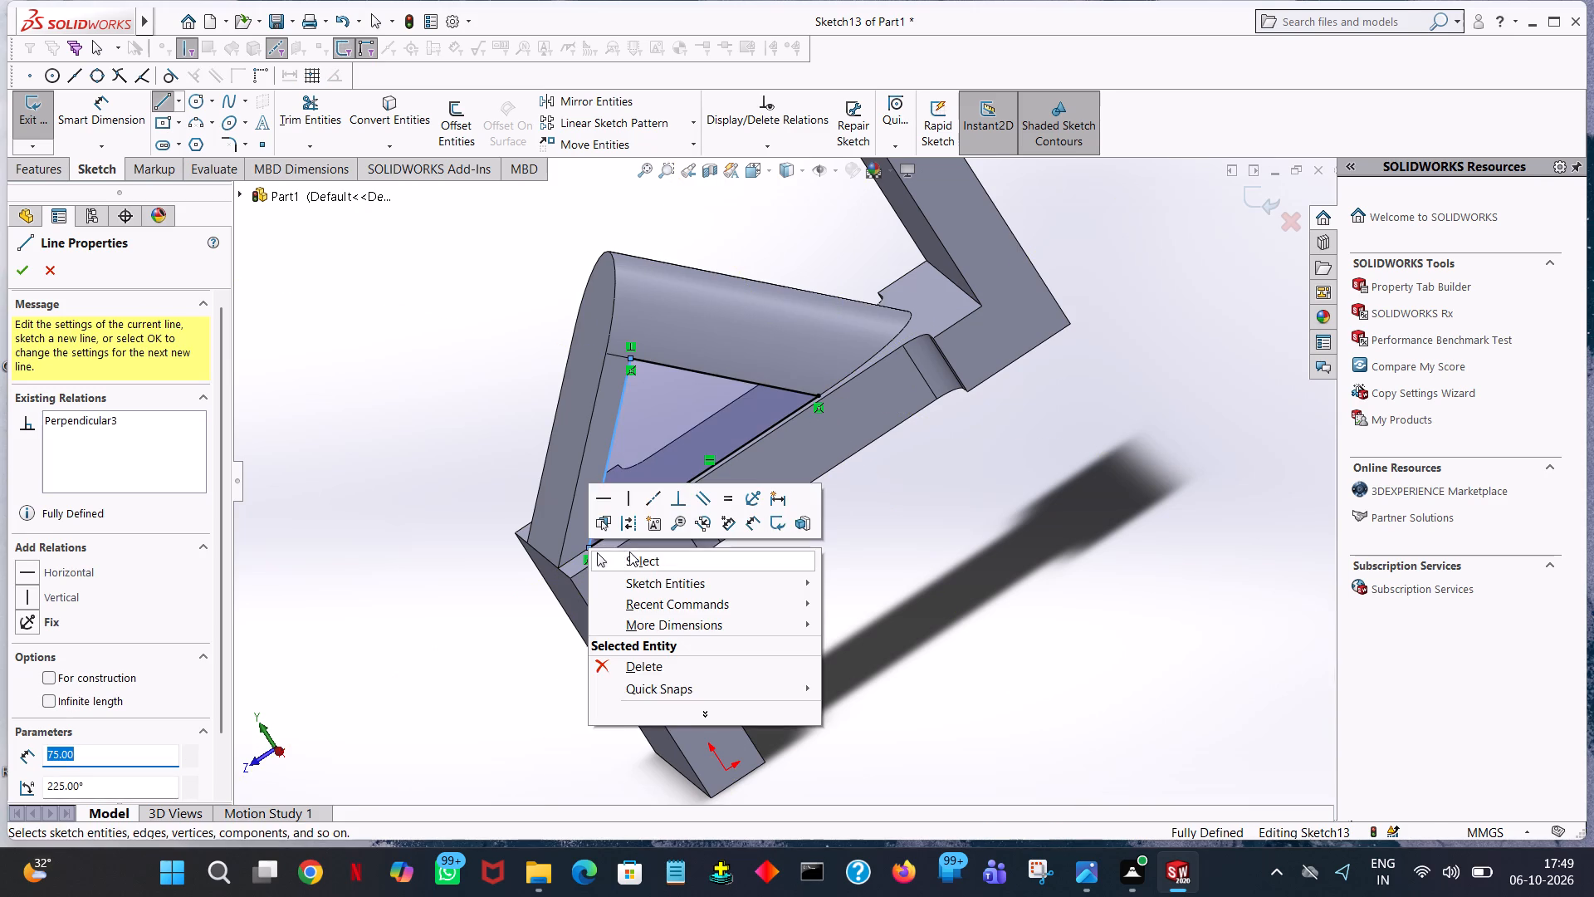
left_click(630, 555)
Extrude the triangle 70 mm Blind in the reversed direction across the plate's width, merged with the bracket.
left_click(31, 169)
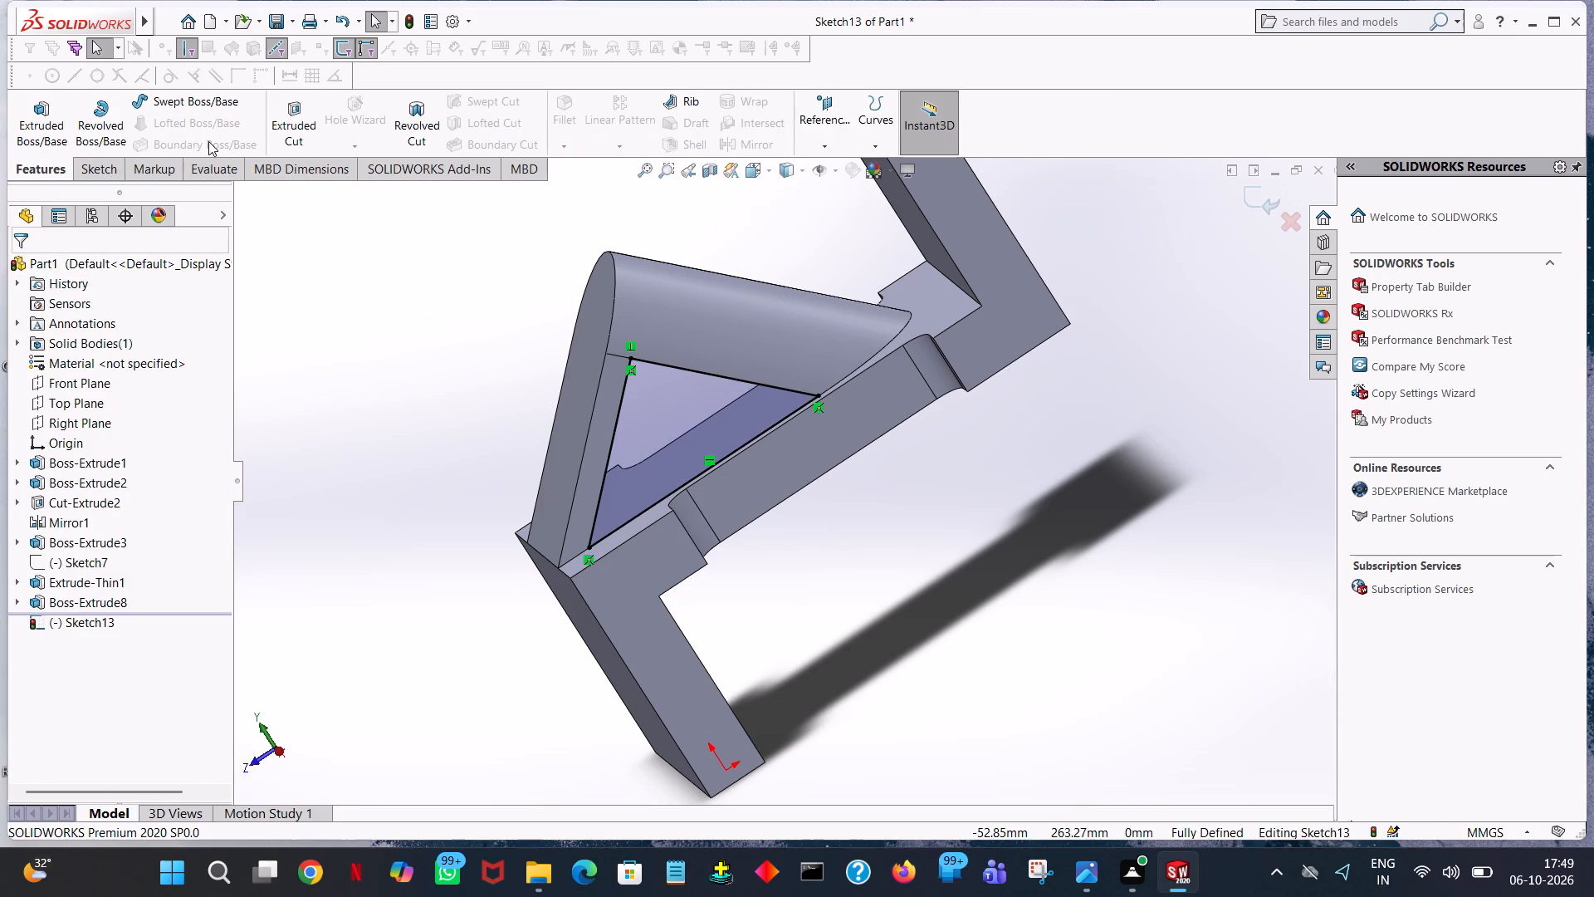
left_click(39, 138)
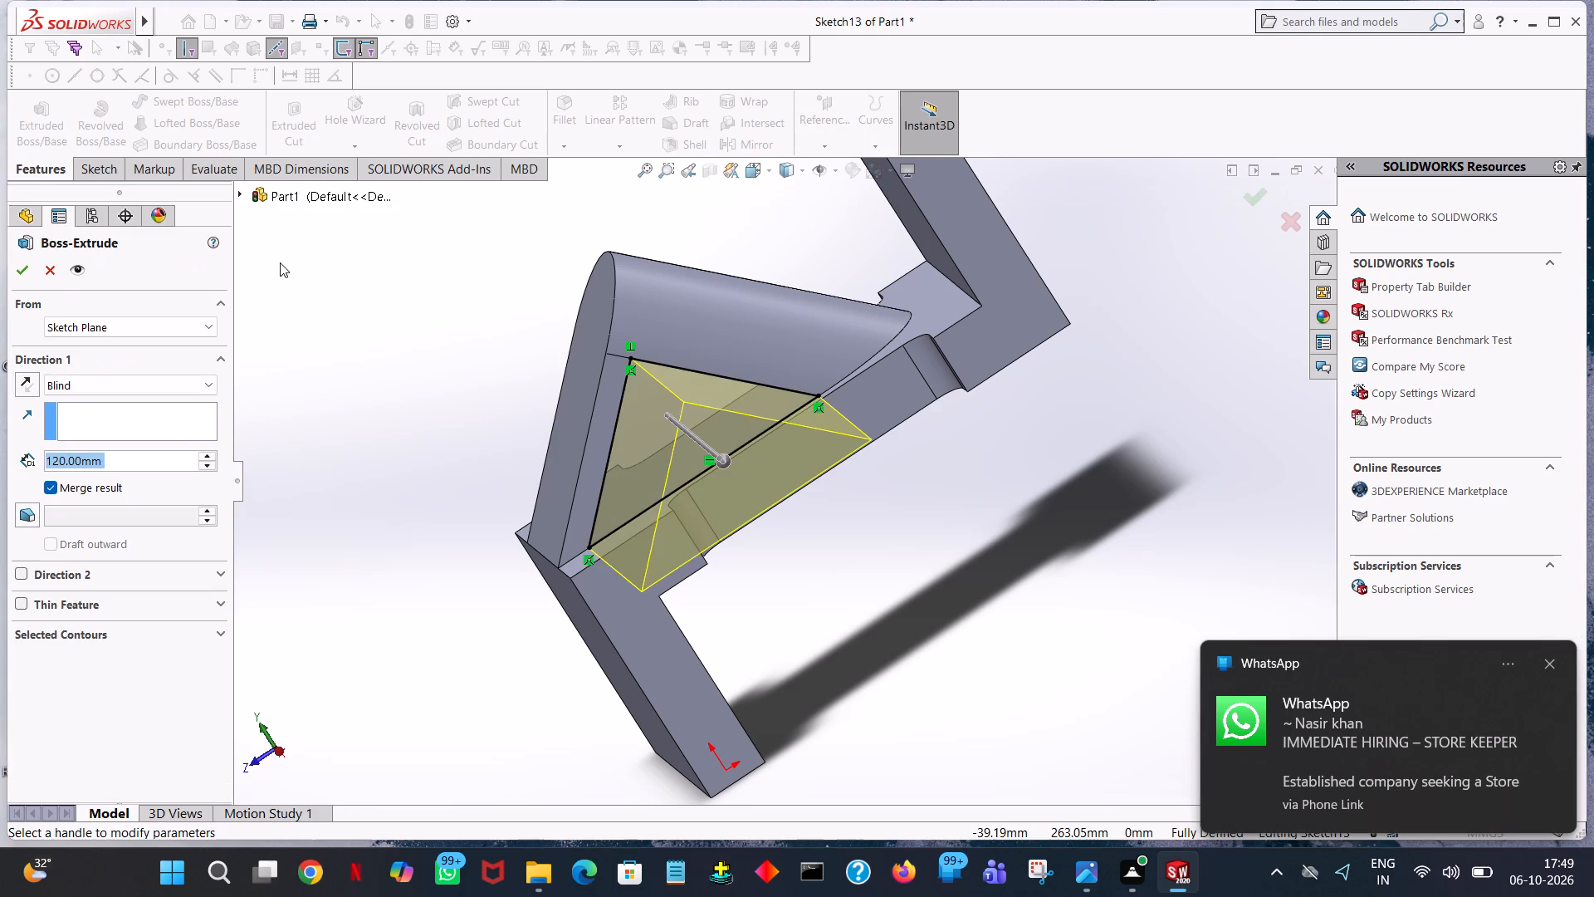
left_click(25, 391)
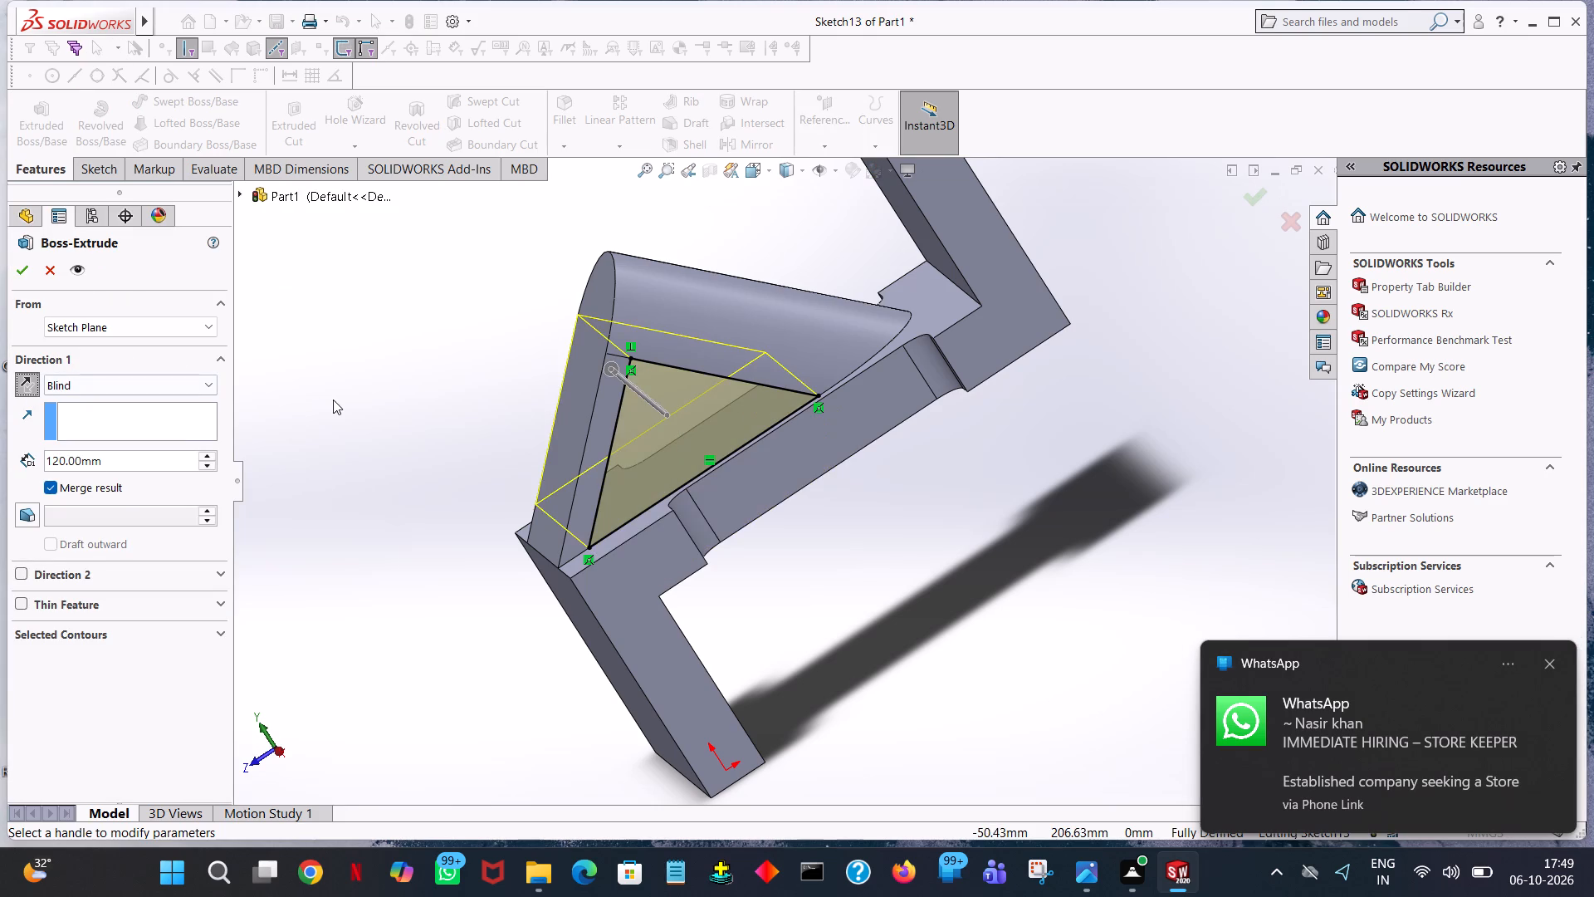
middle_click_drag(351, 410, 475, 487)
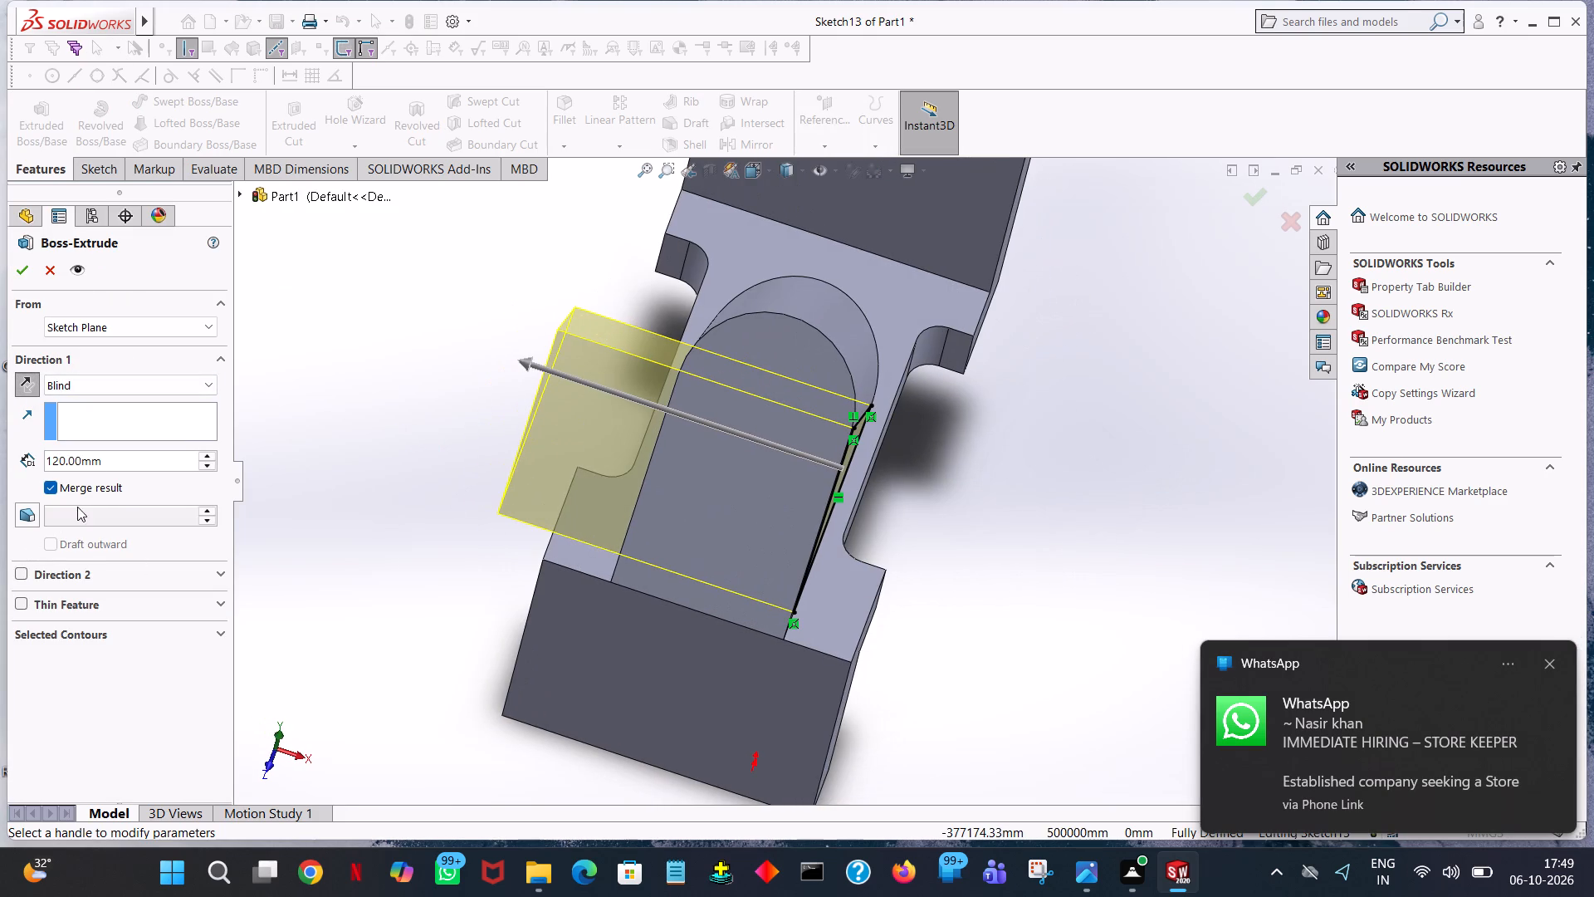
double_click(148, 462)
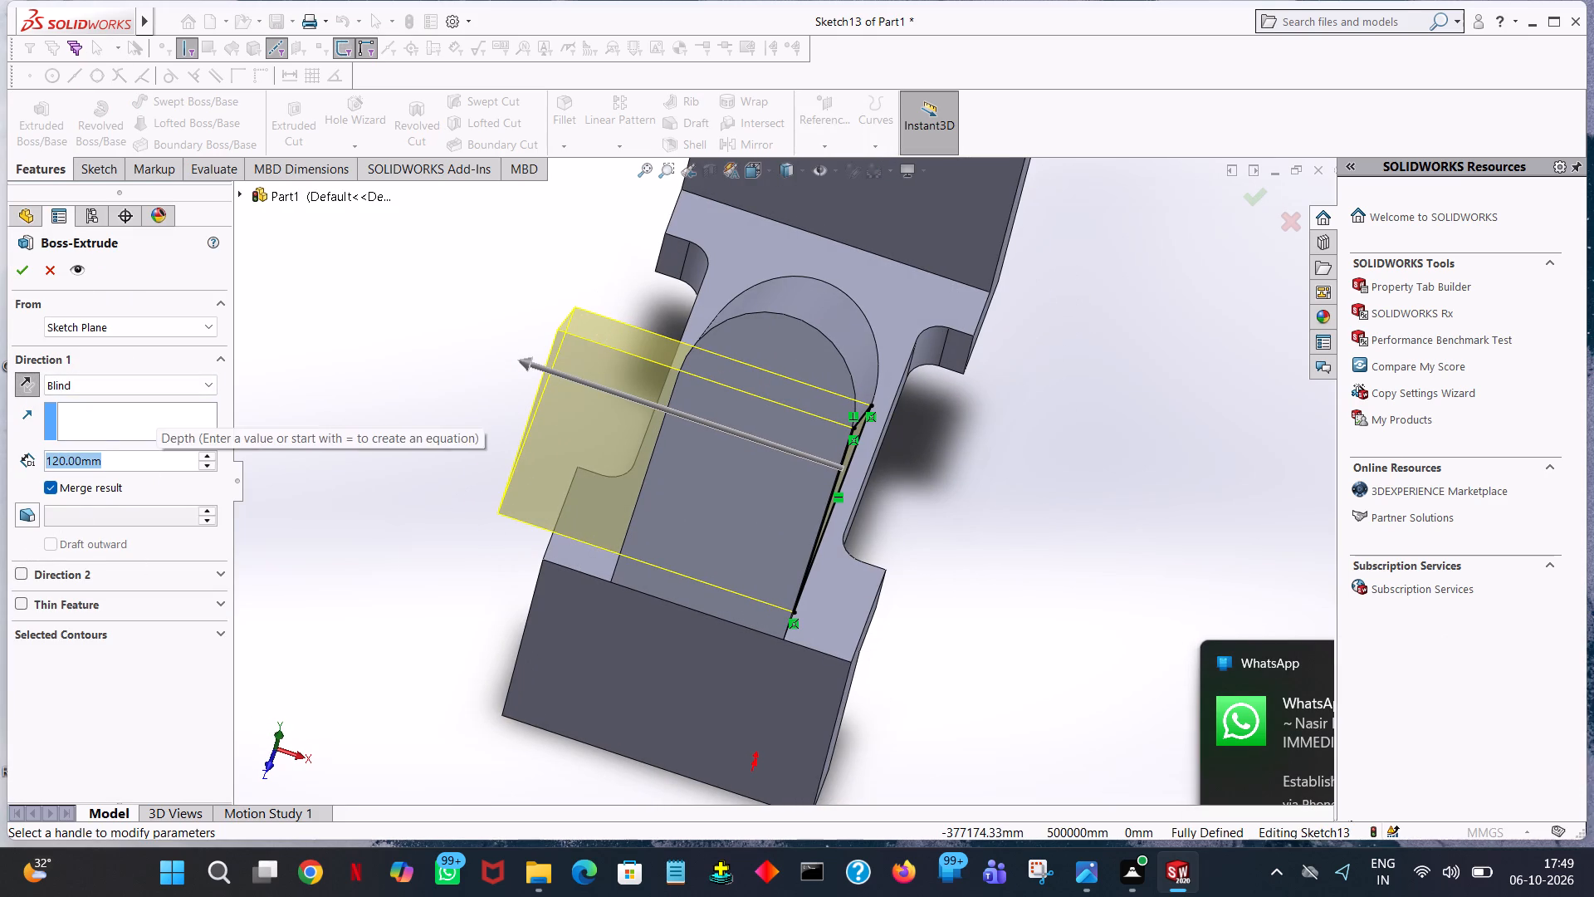
type("70")
left_click(364, 344)
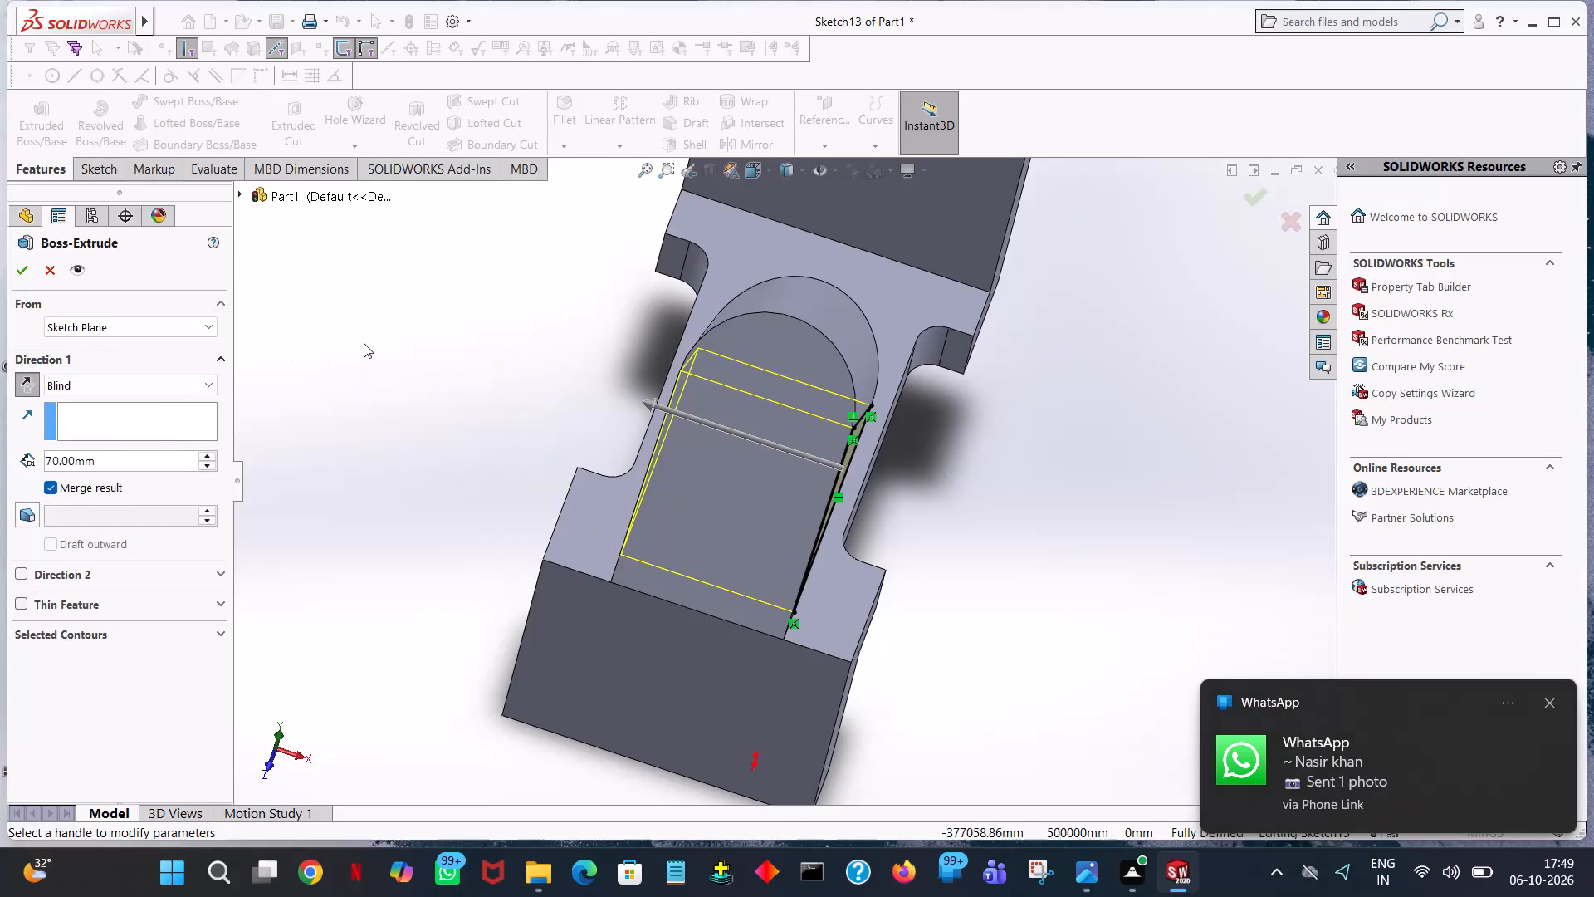
left_click(27, 274)
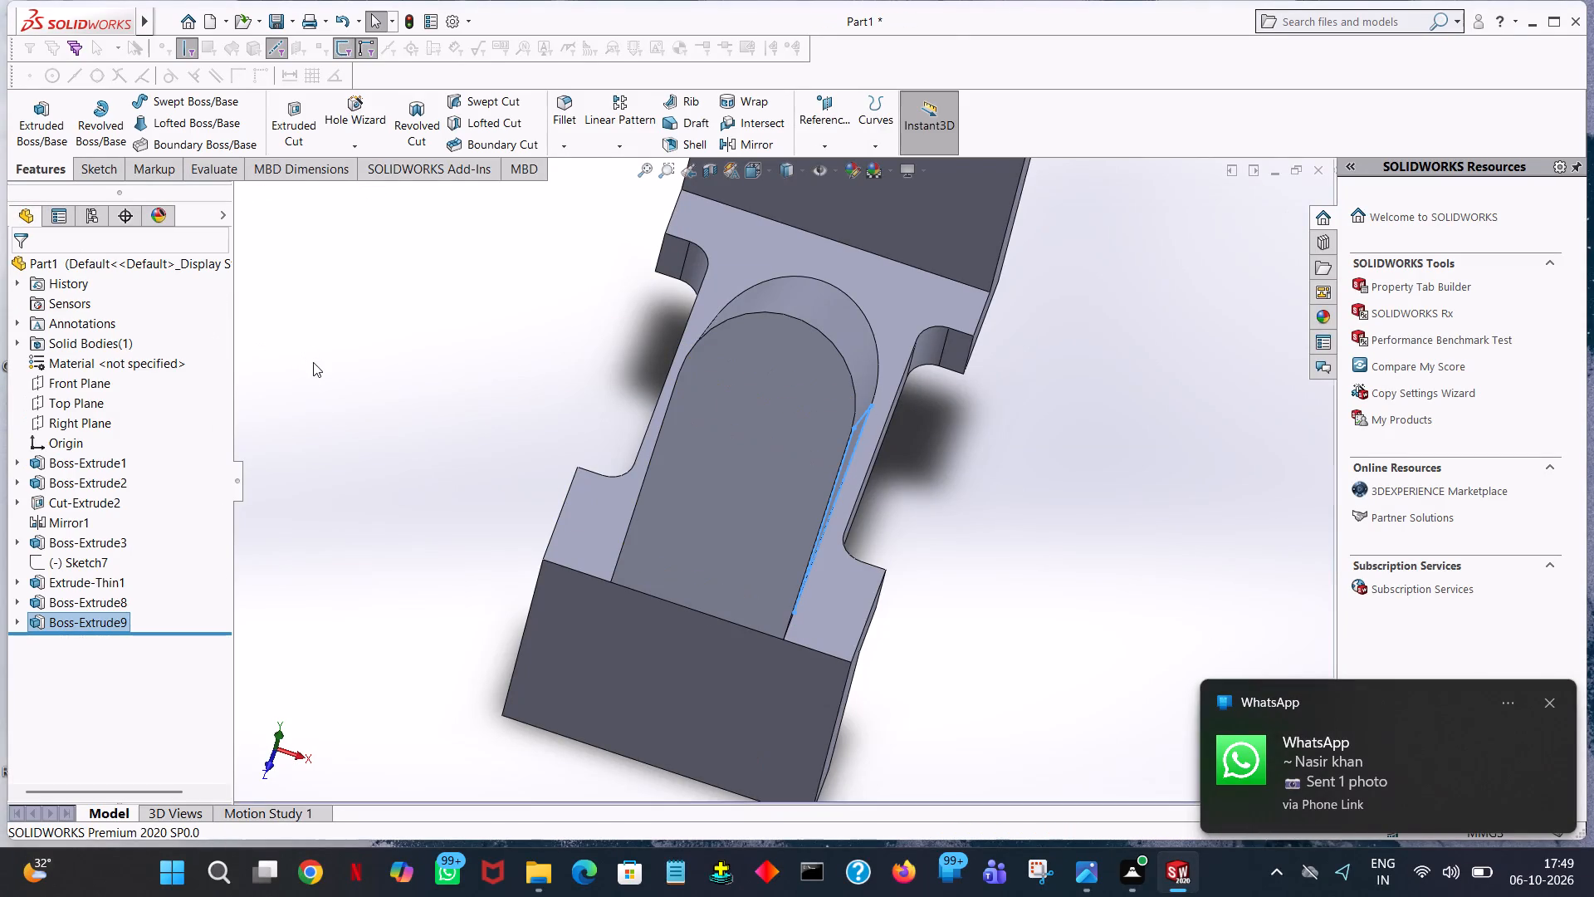
left_click(313, 362)
For an Extruded Cut, sketch a 24 mm radius circle on the inclined plate's outer face, centred on its rounded end's arc centre.
middle_click_drag(367, 384, 267, 326)
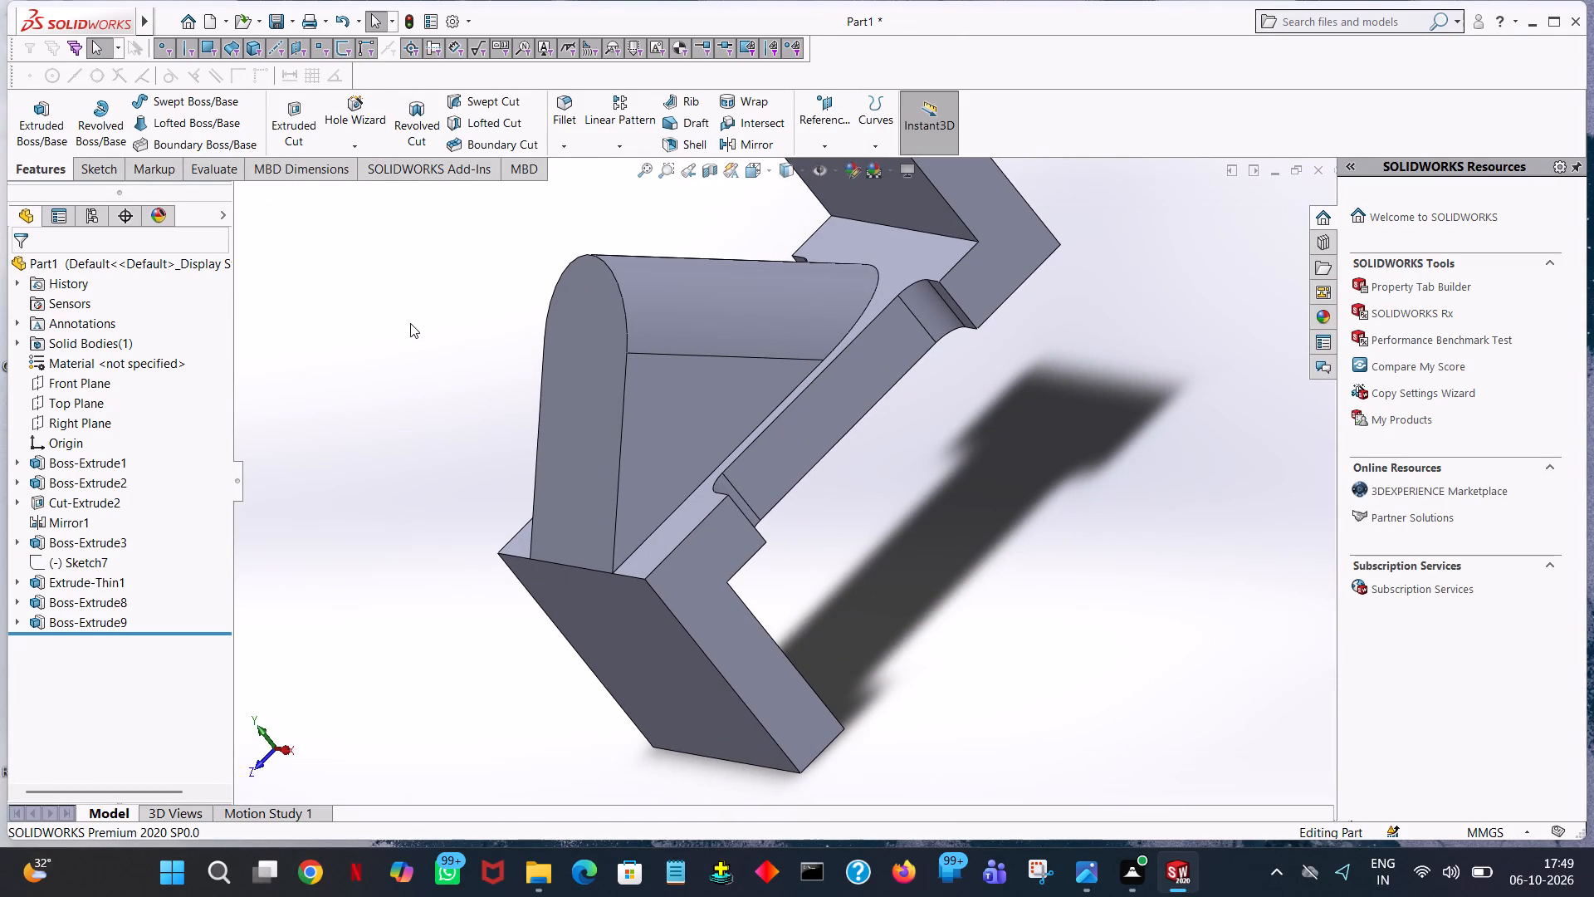
middle_click_drag(402, 316, 419, 318)
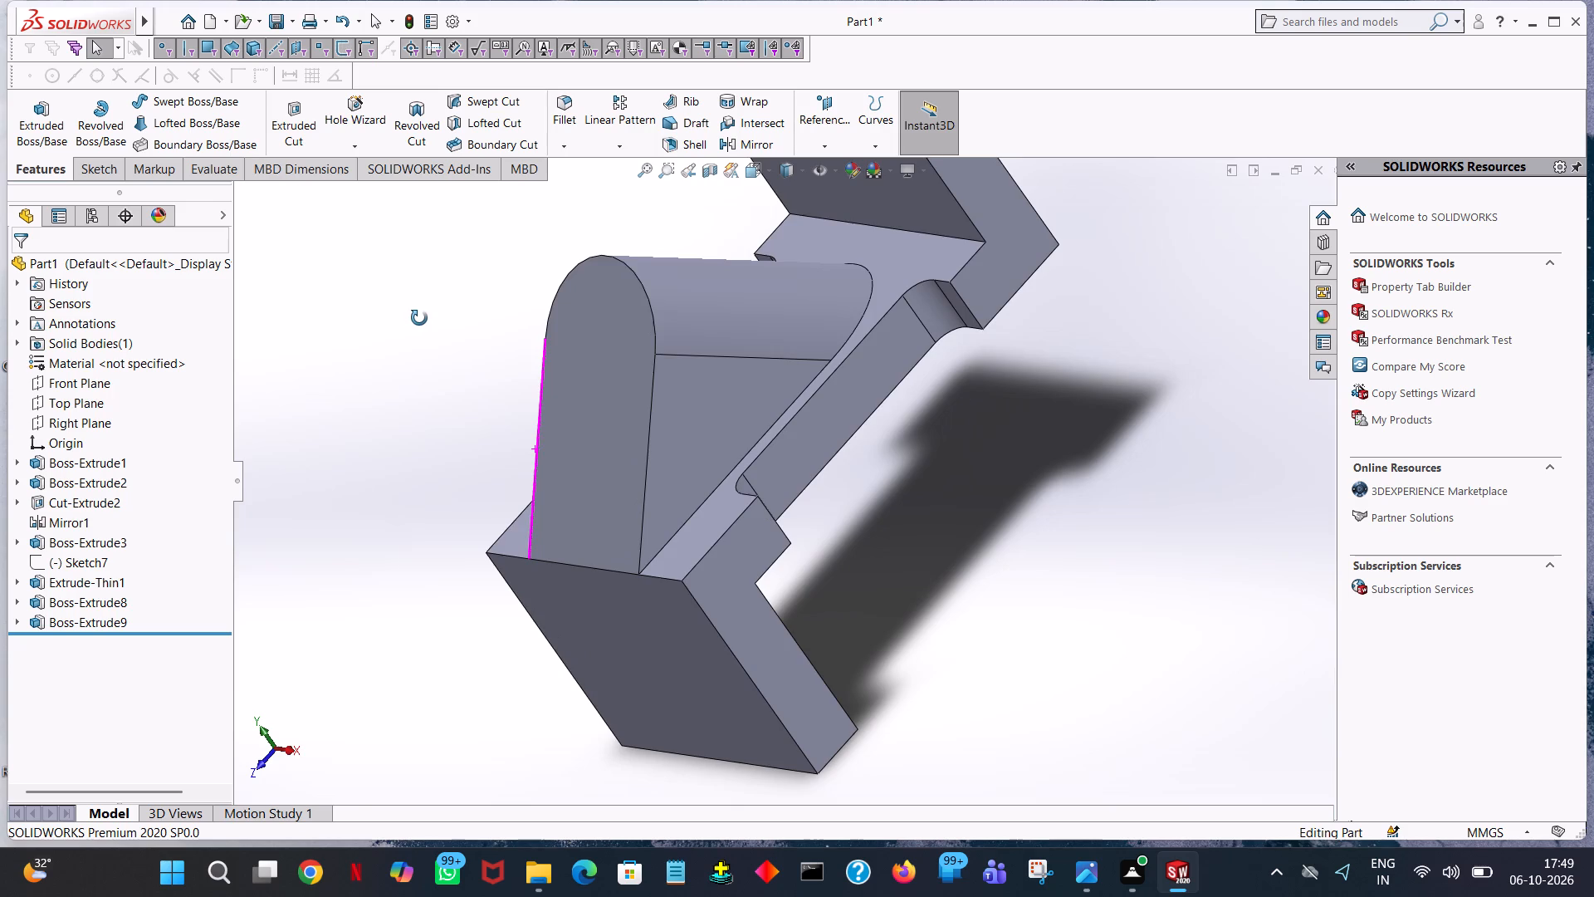
middle_click_drag(419, 318, 521, 357)
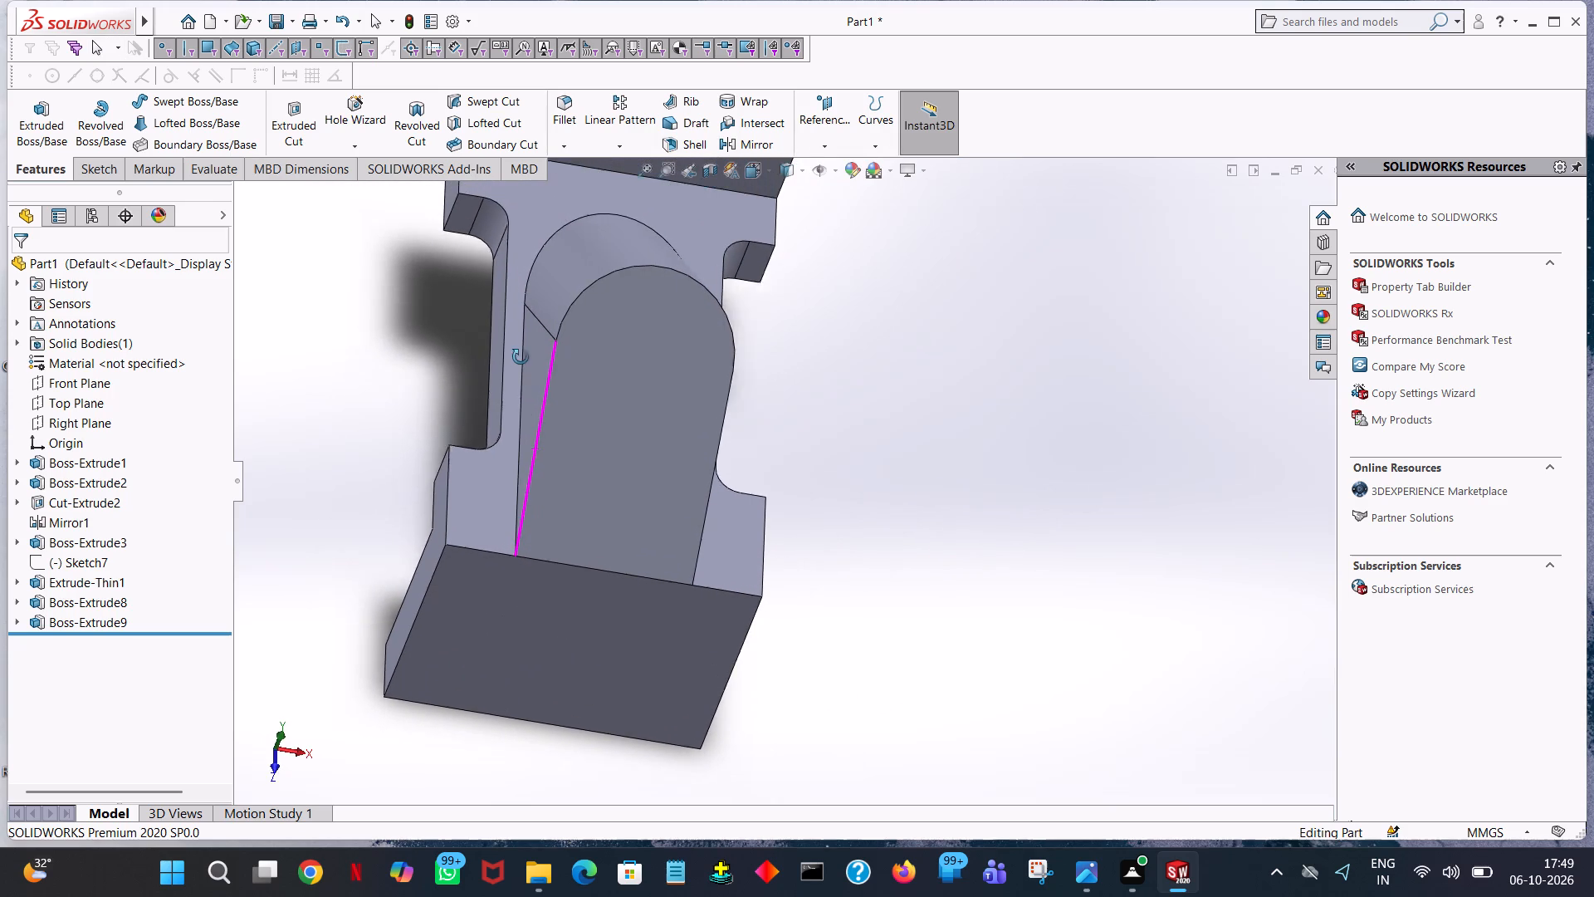
middle_click_drag(521, 357, 519, 355)
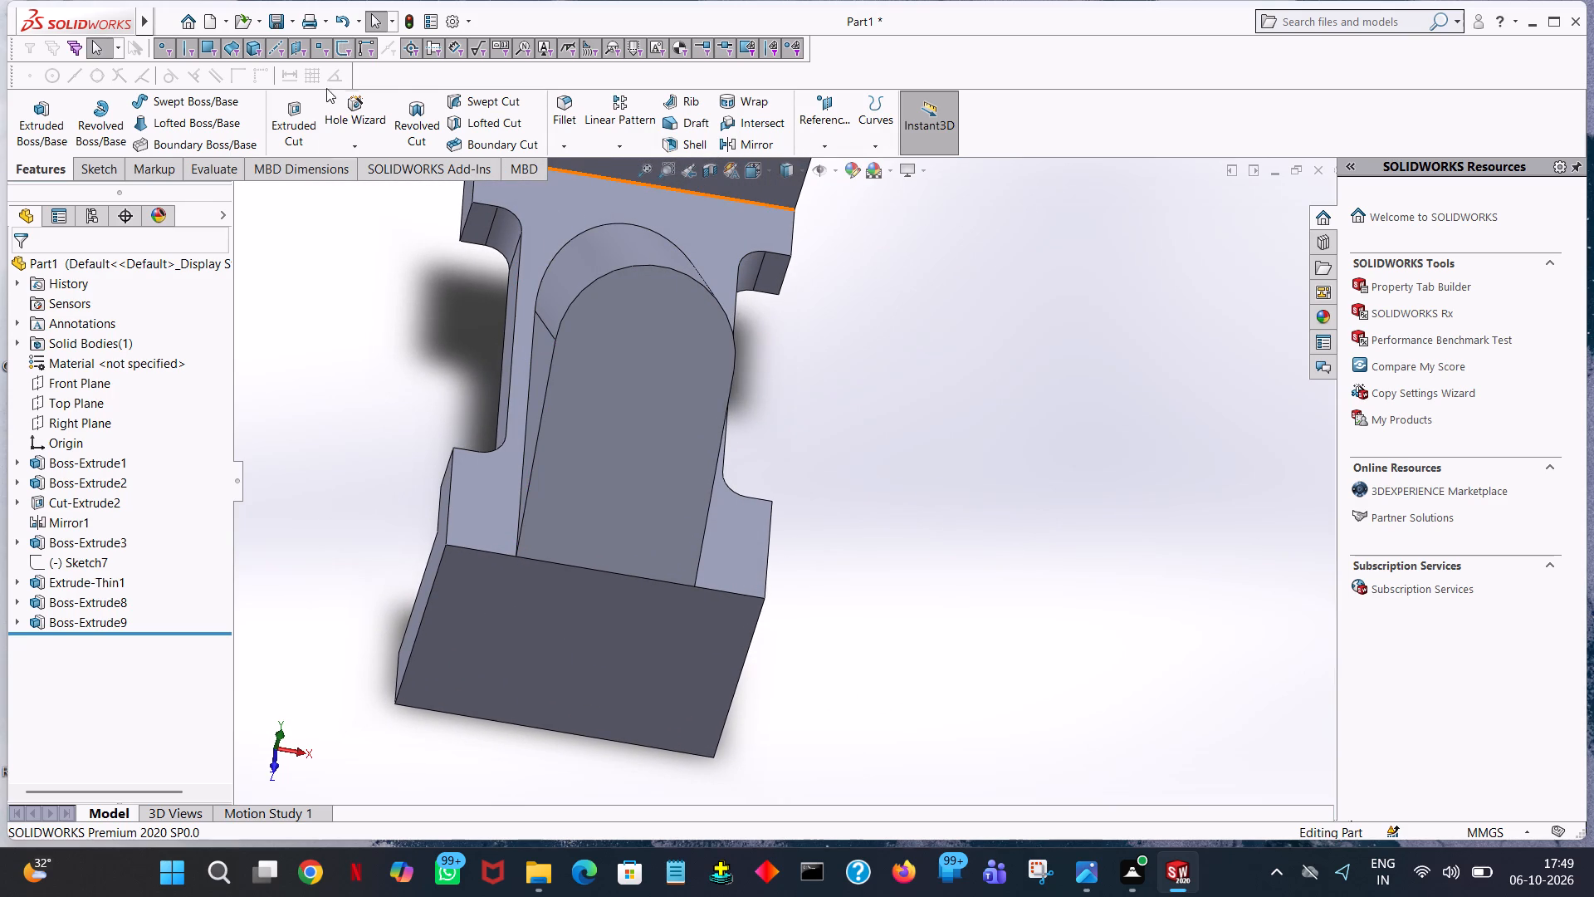
left_click(298, 105)
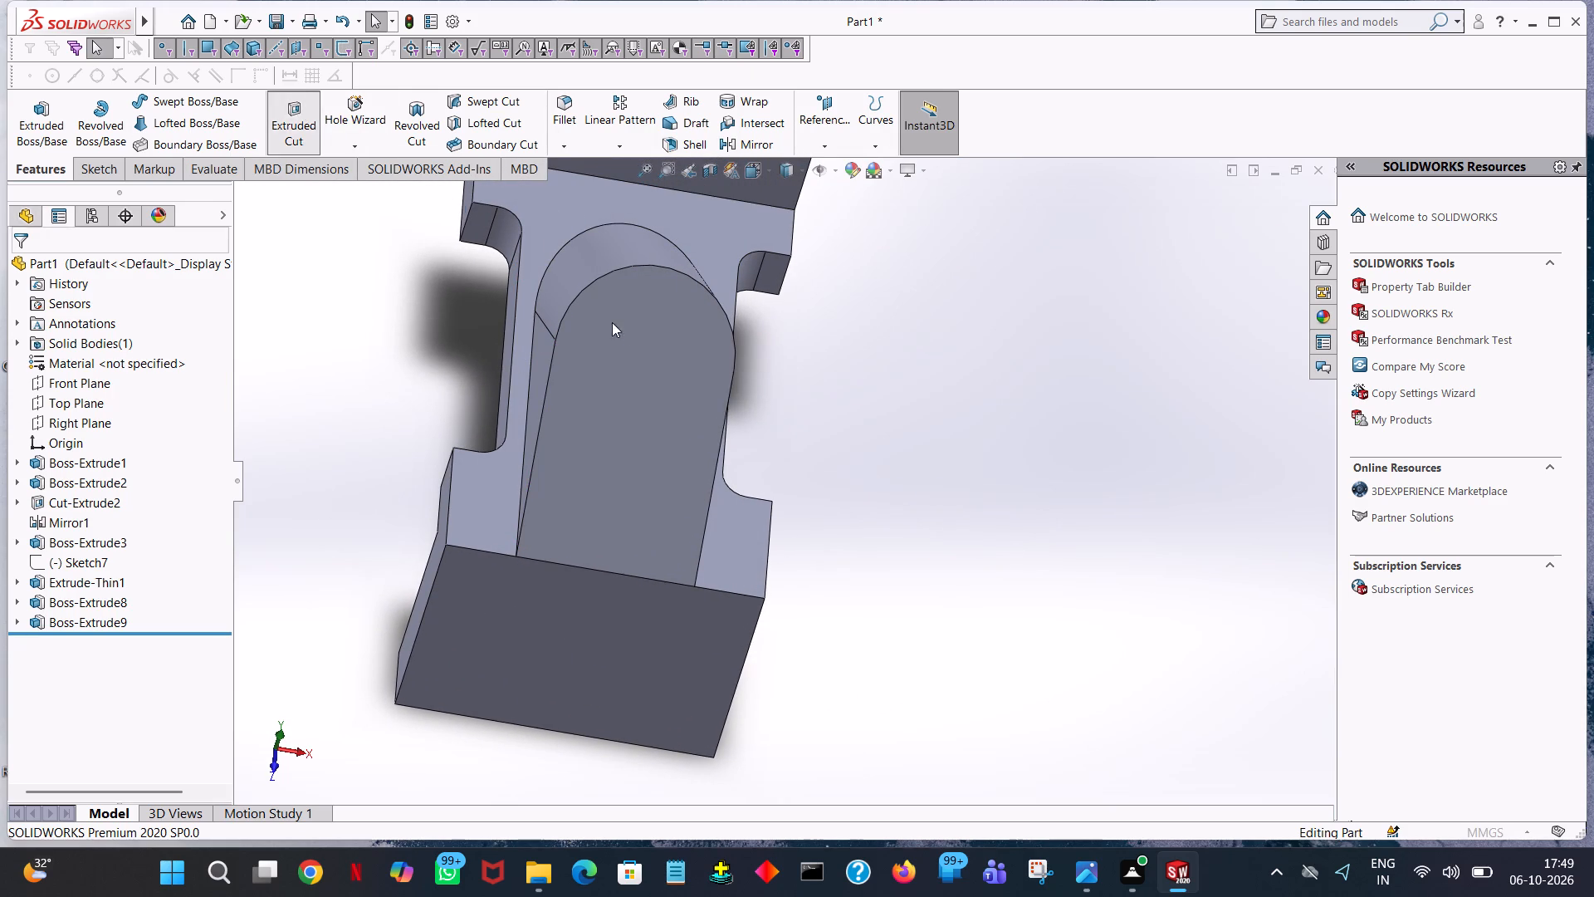
left_click(603, 377)
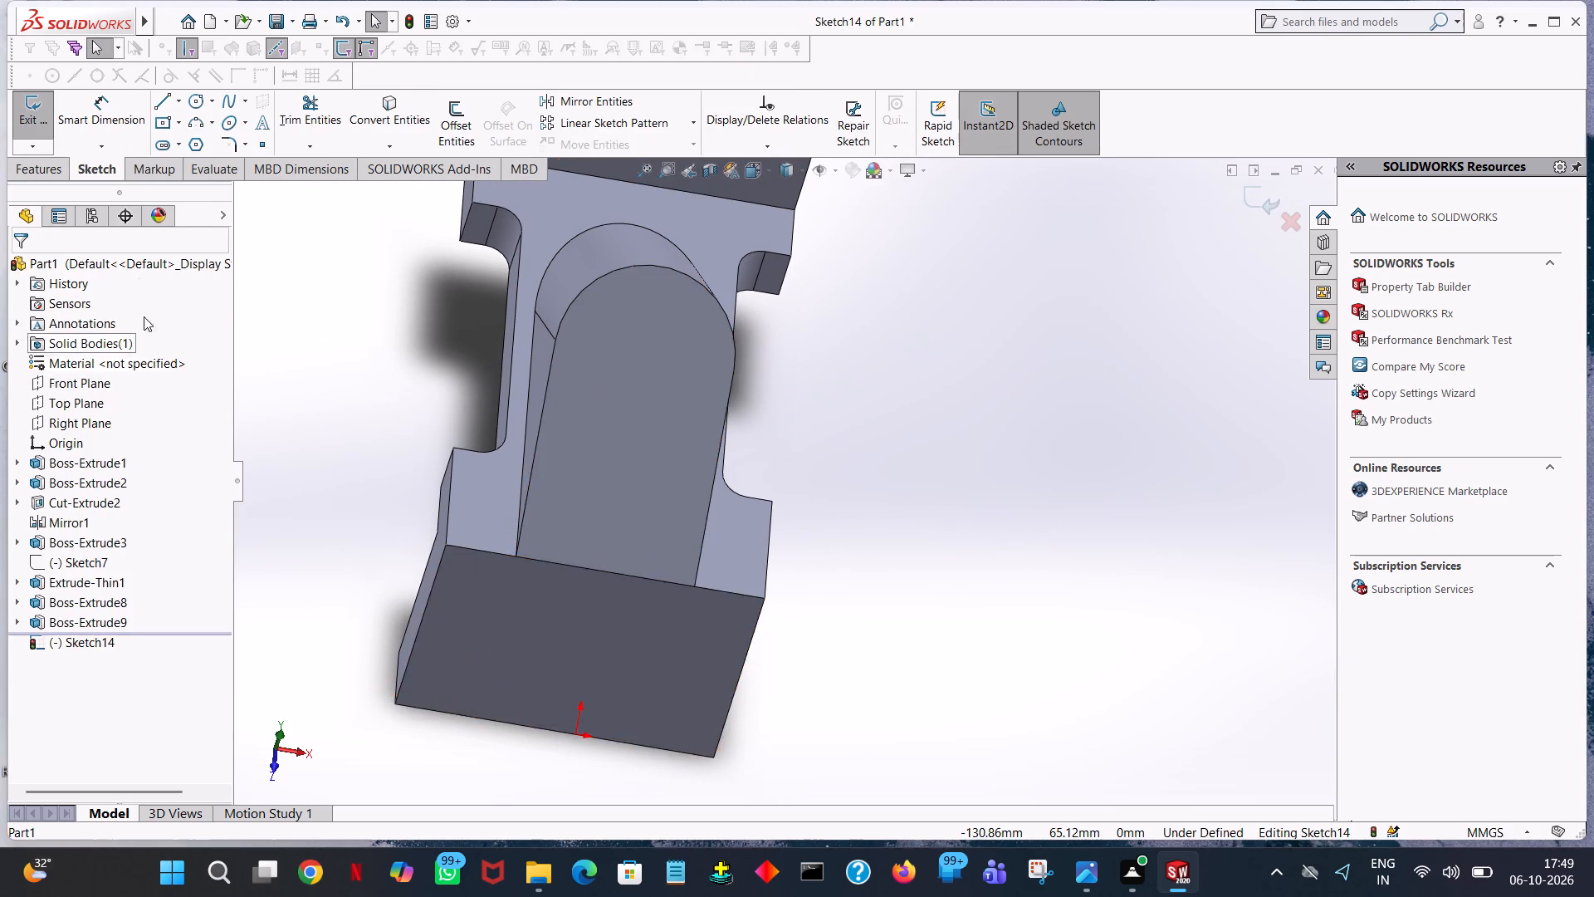
left_click(195, 100)
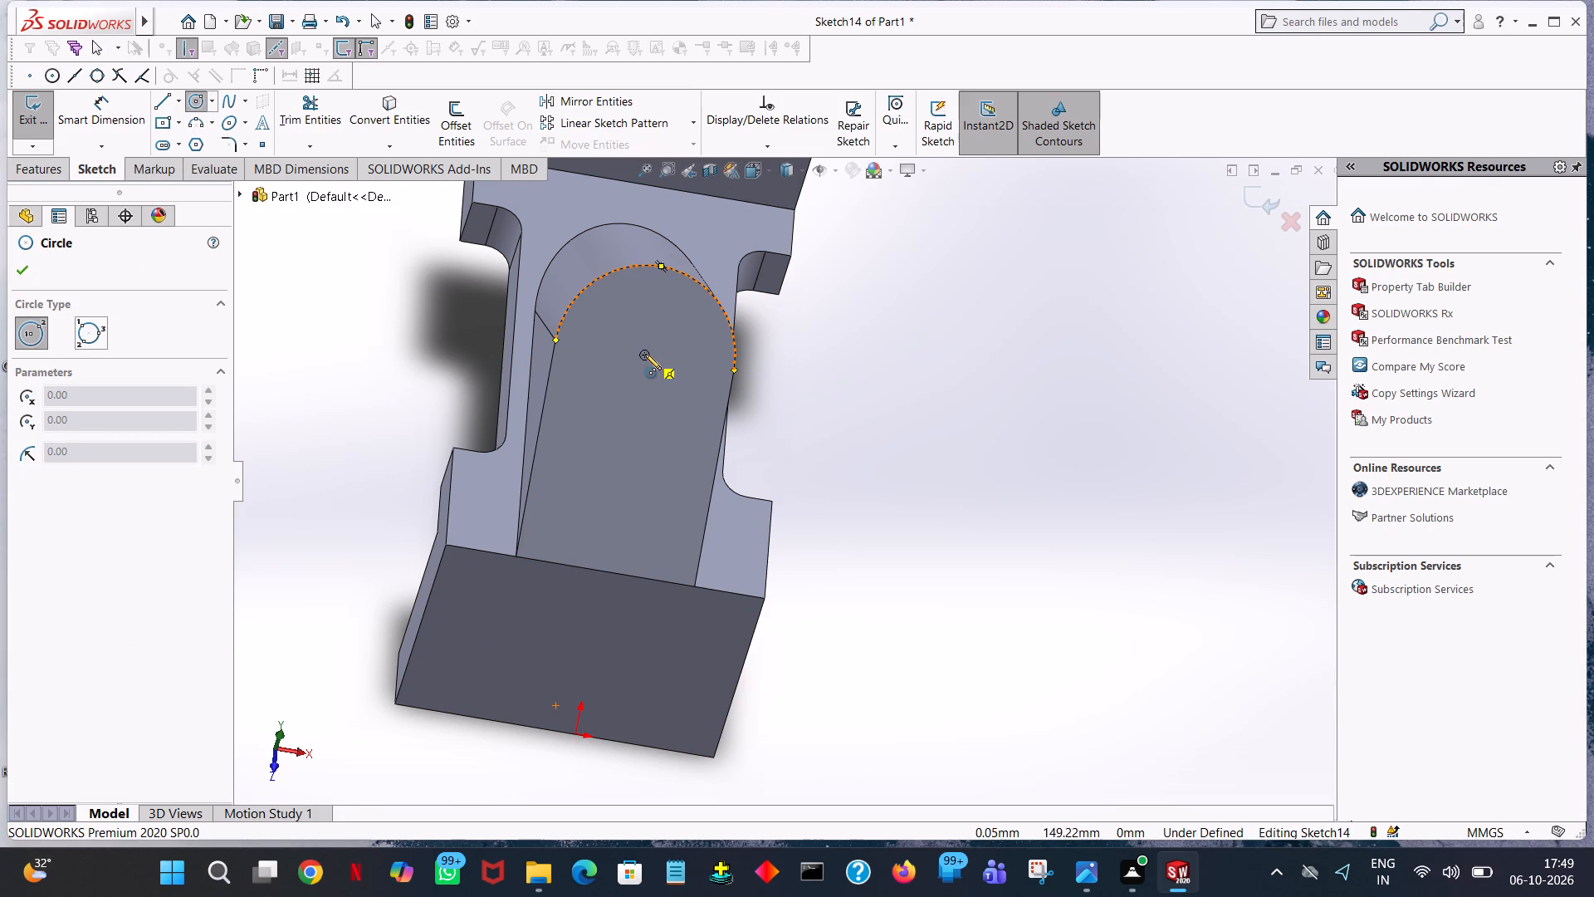
left_click(645, 354)
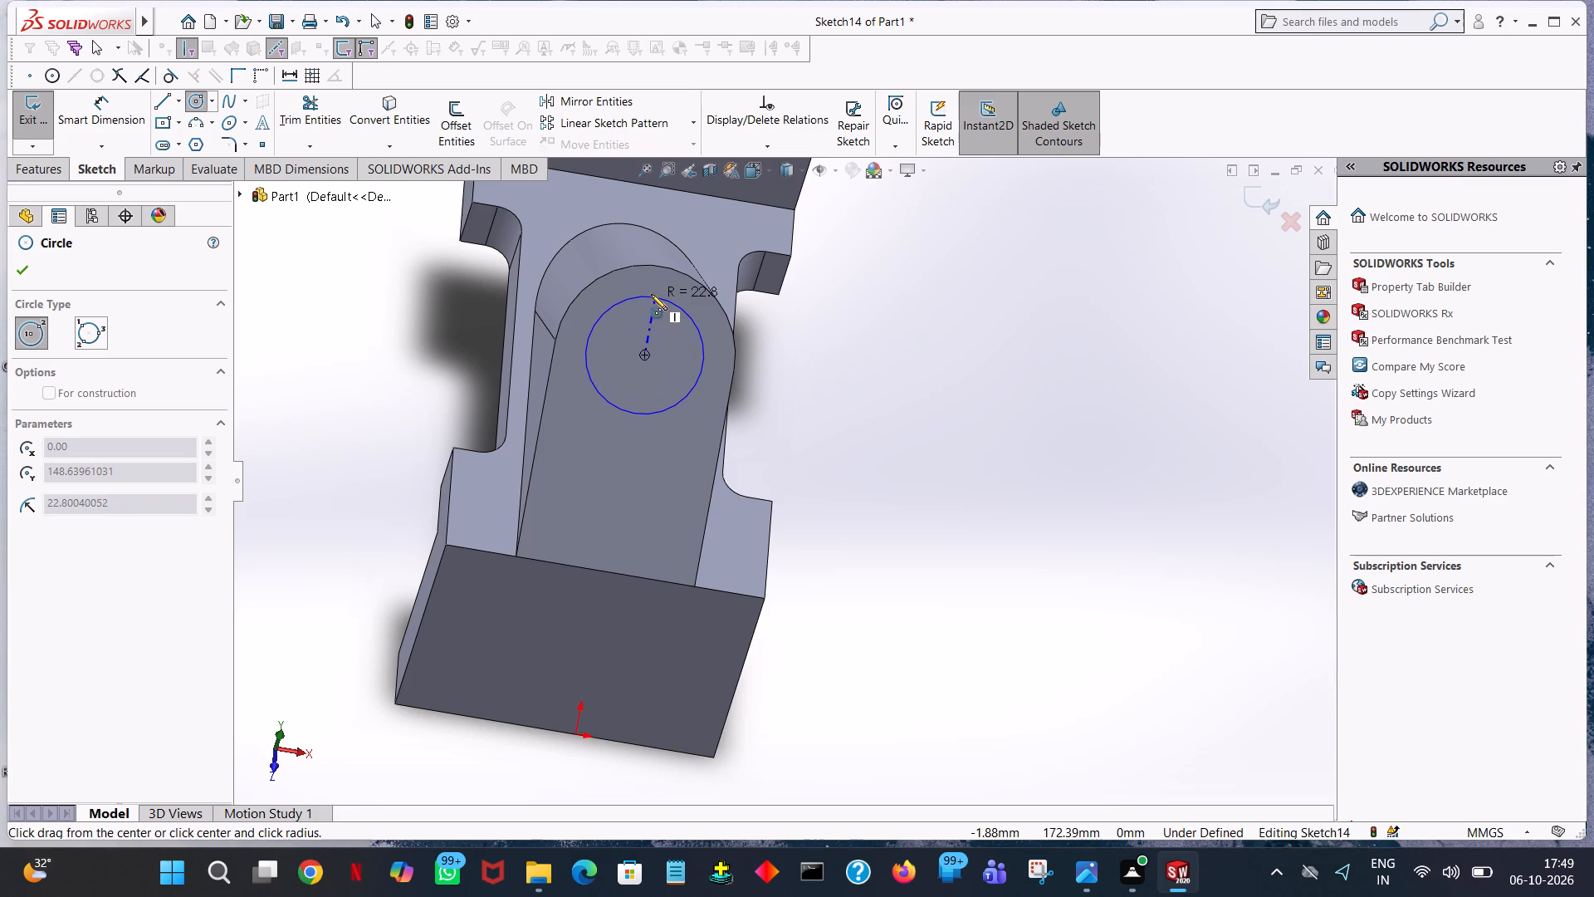
left_click(651, 294)
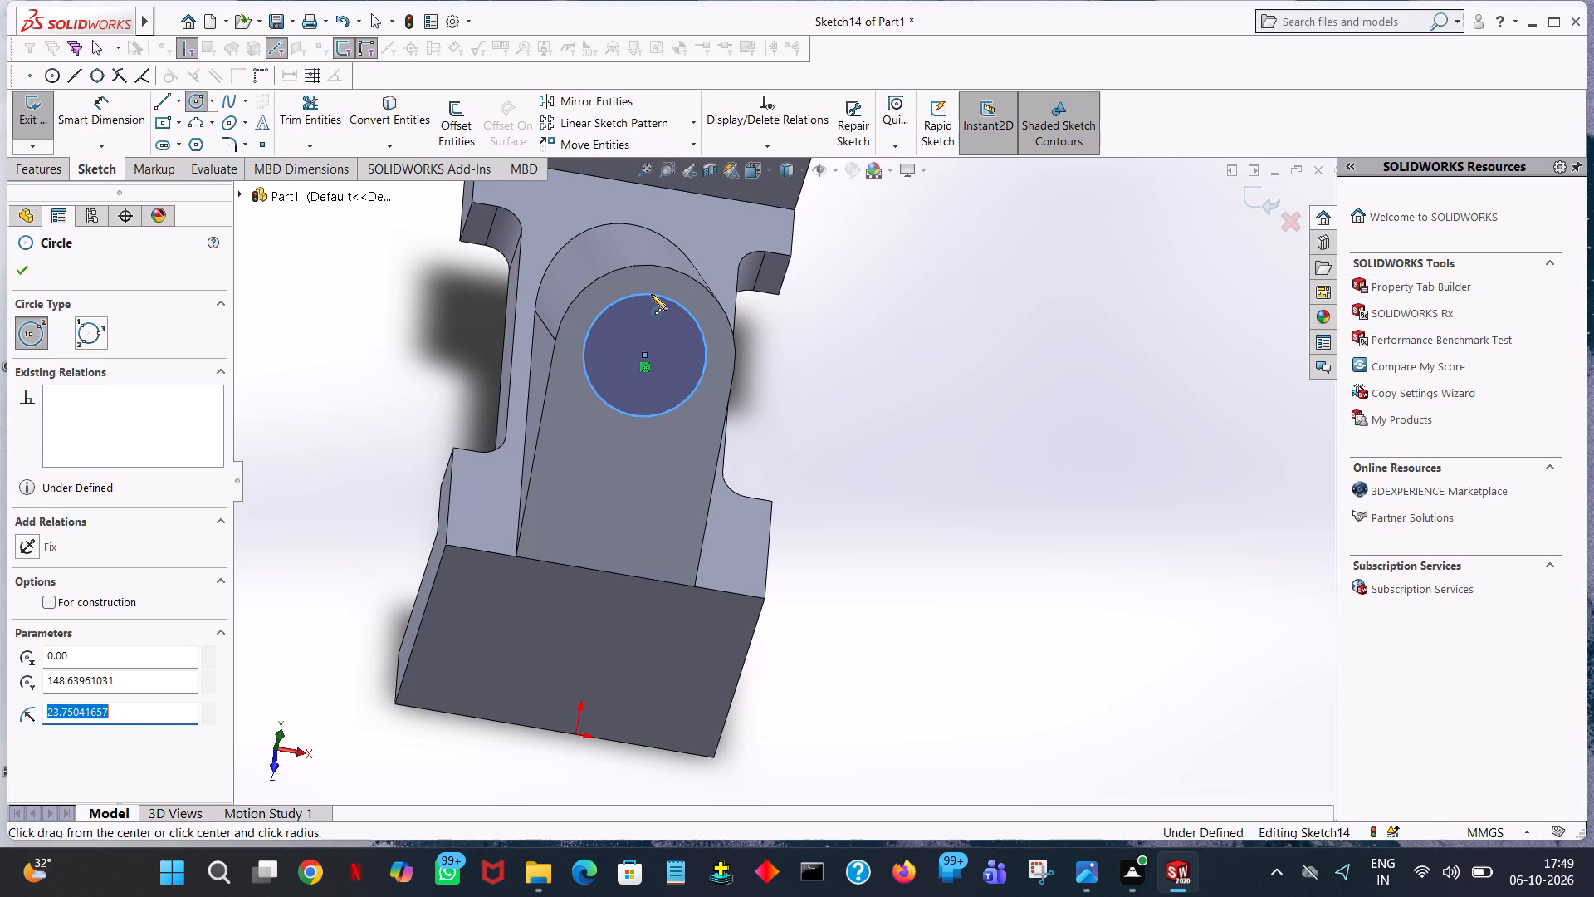
type("24")
key("Return")
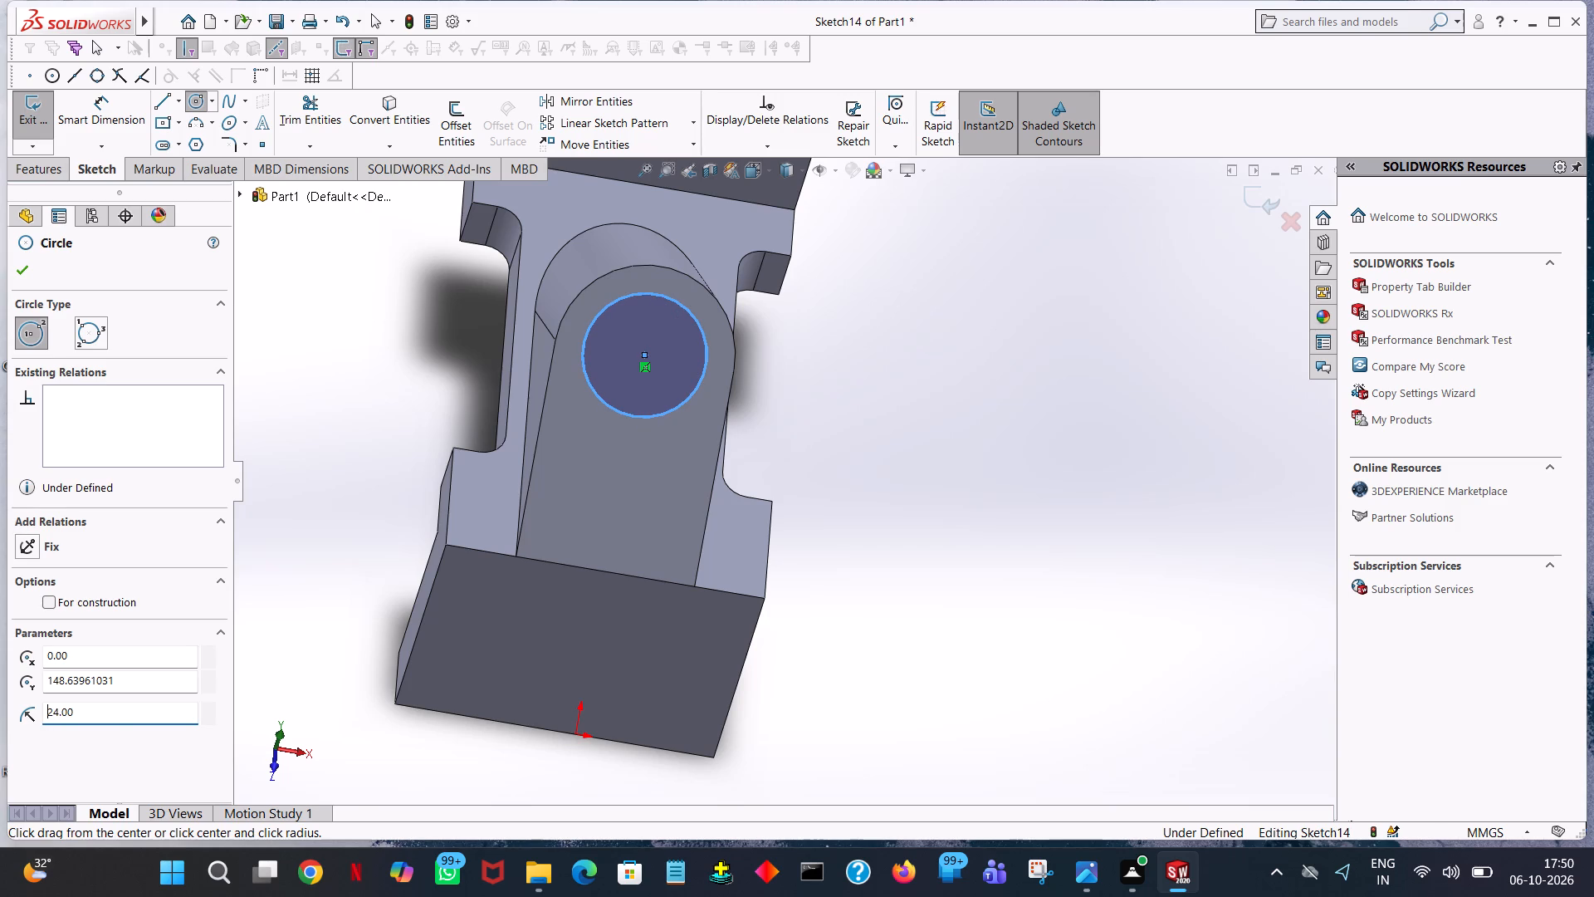
left_click(26, 273)
left_click(1092, 433)
Cut the circle 10 mm deep Blind into the rounded boss.
middle_click_drag(1107, 428, 1000, 445)
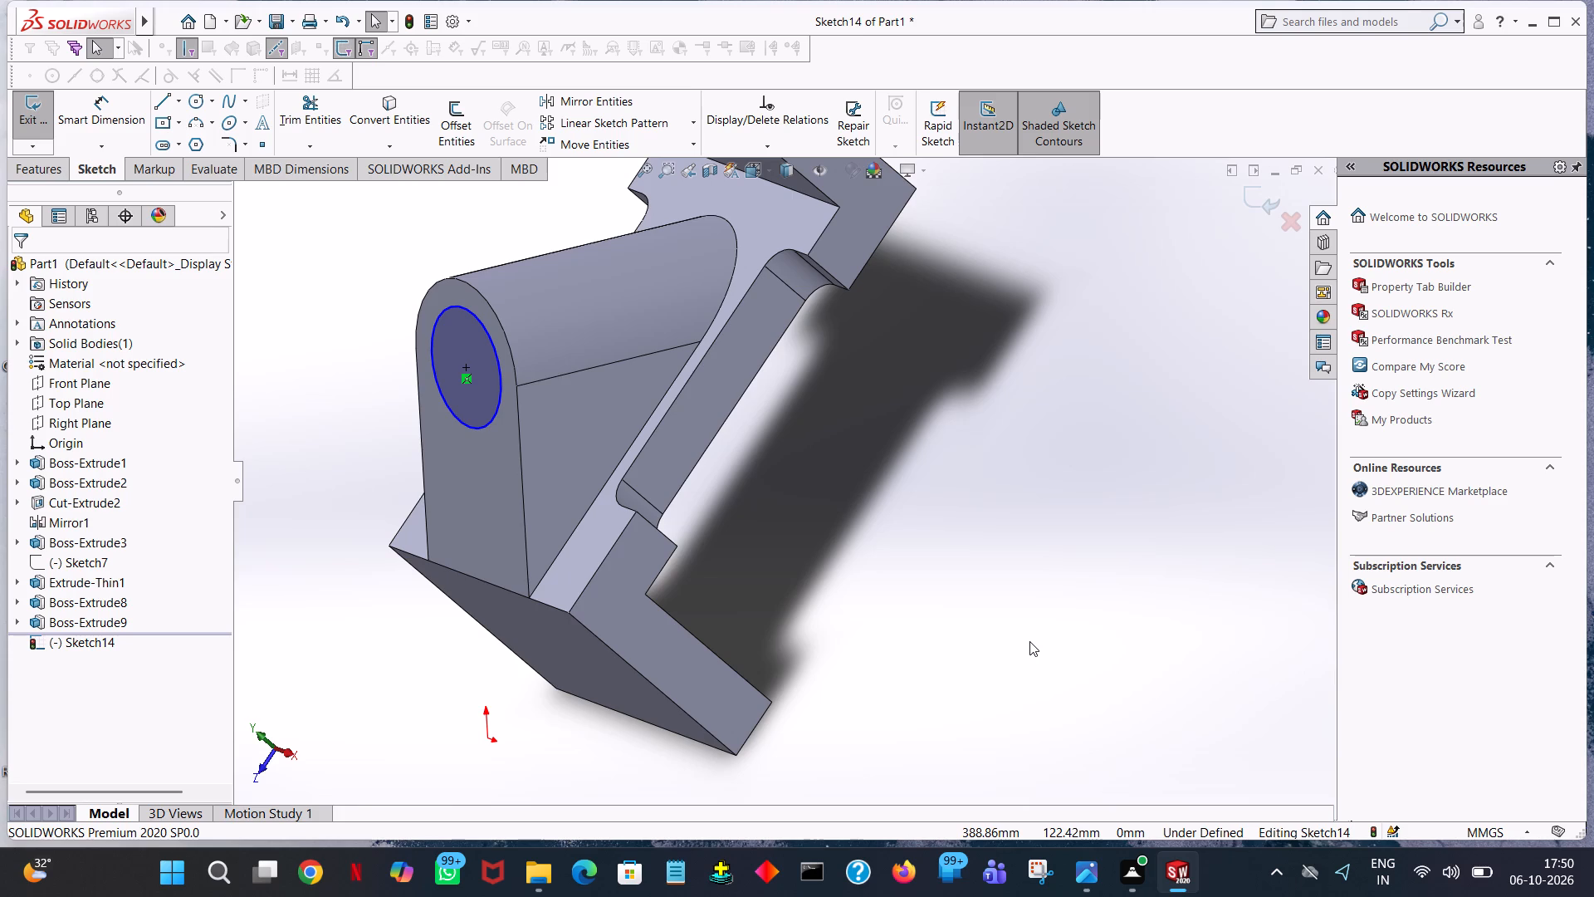
left_click(31, 171)
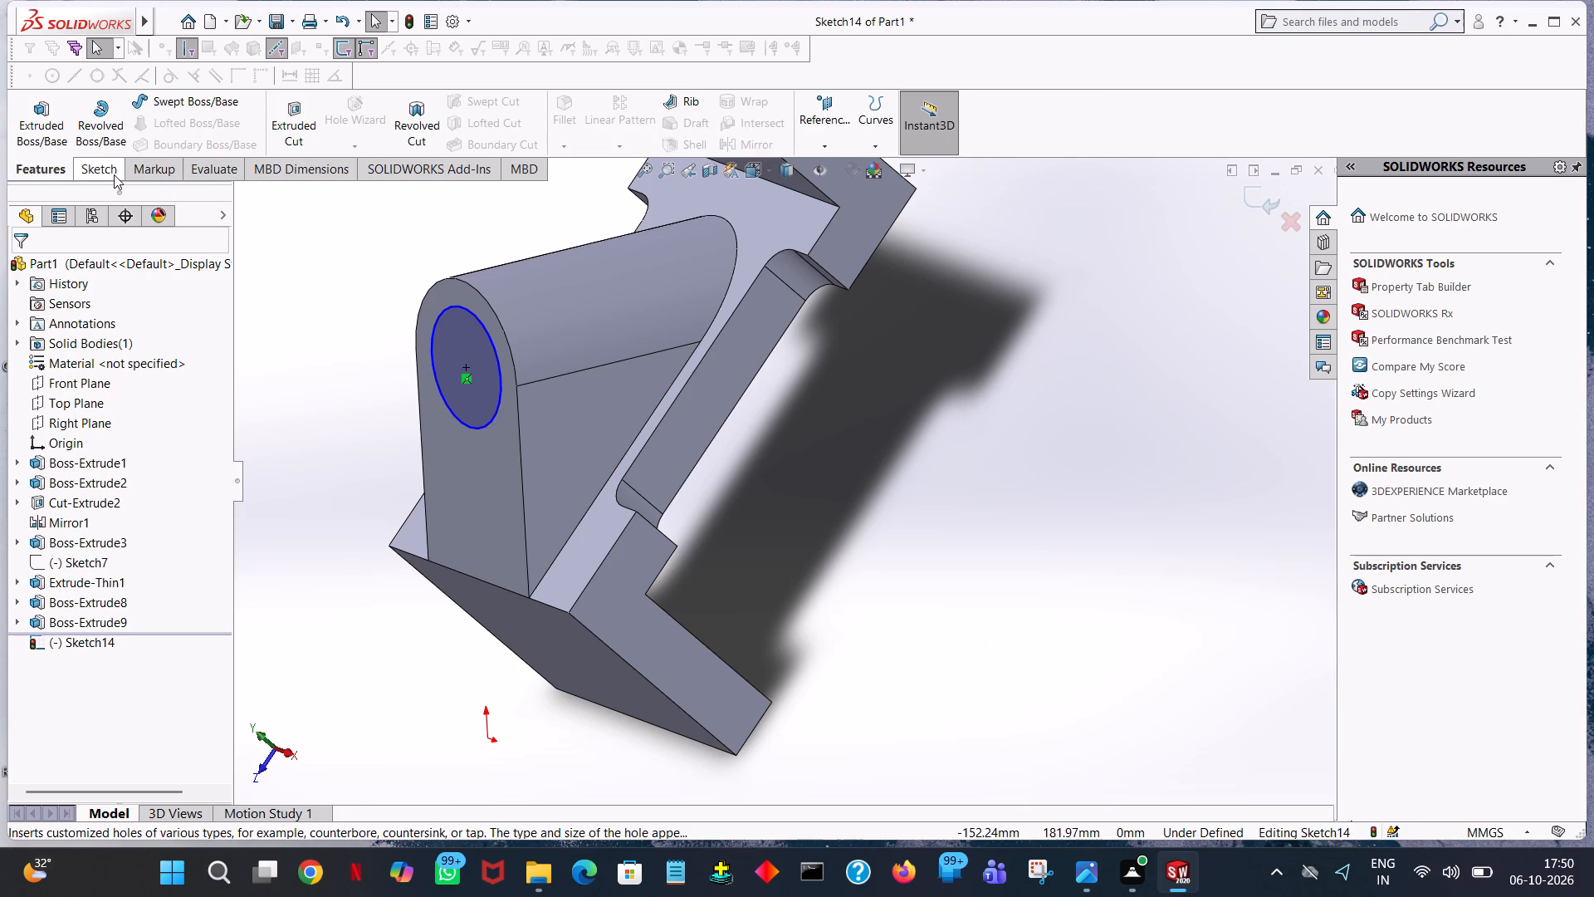
left_click(100, 172)
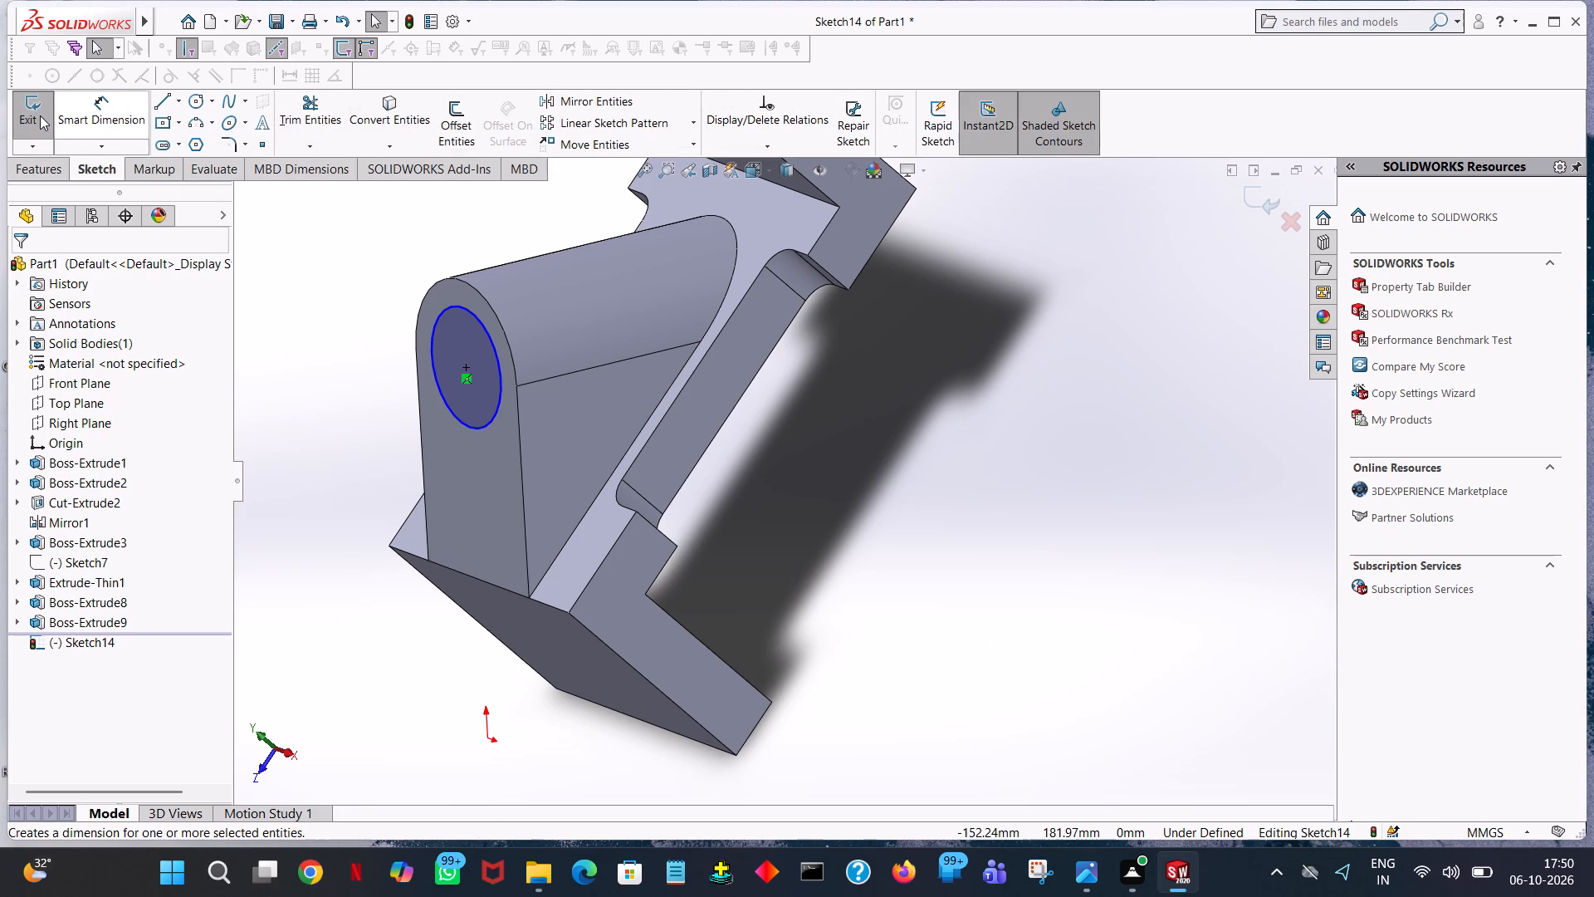
left_click(40, 115)
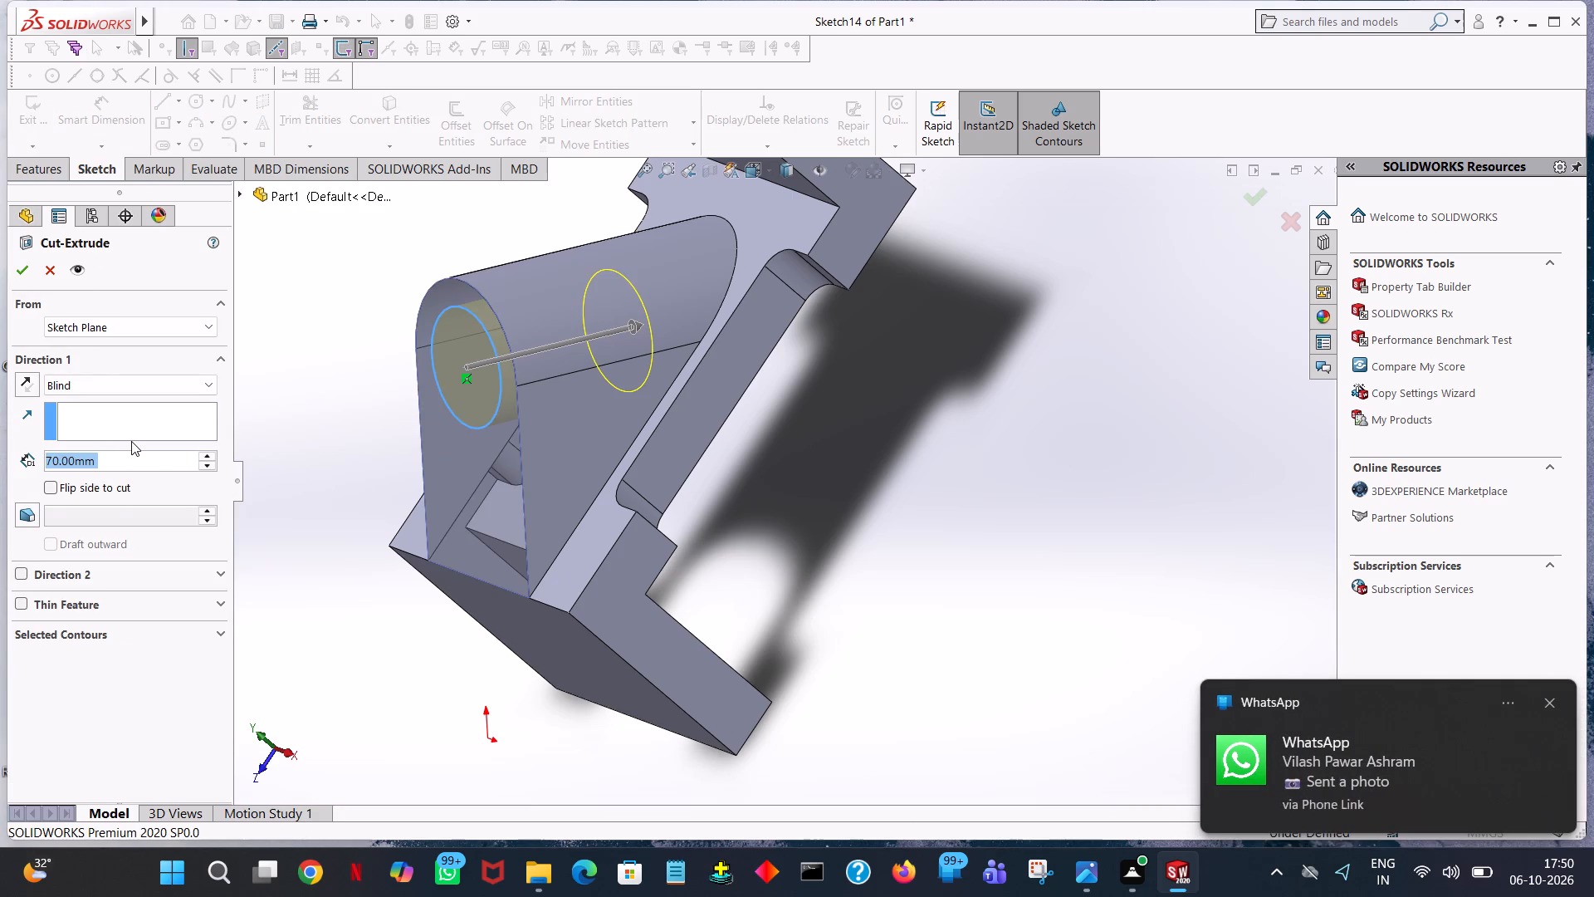
type("10")
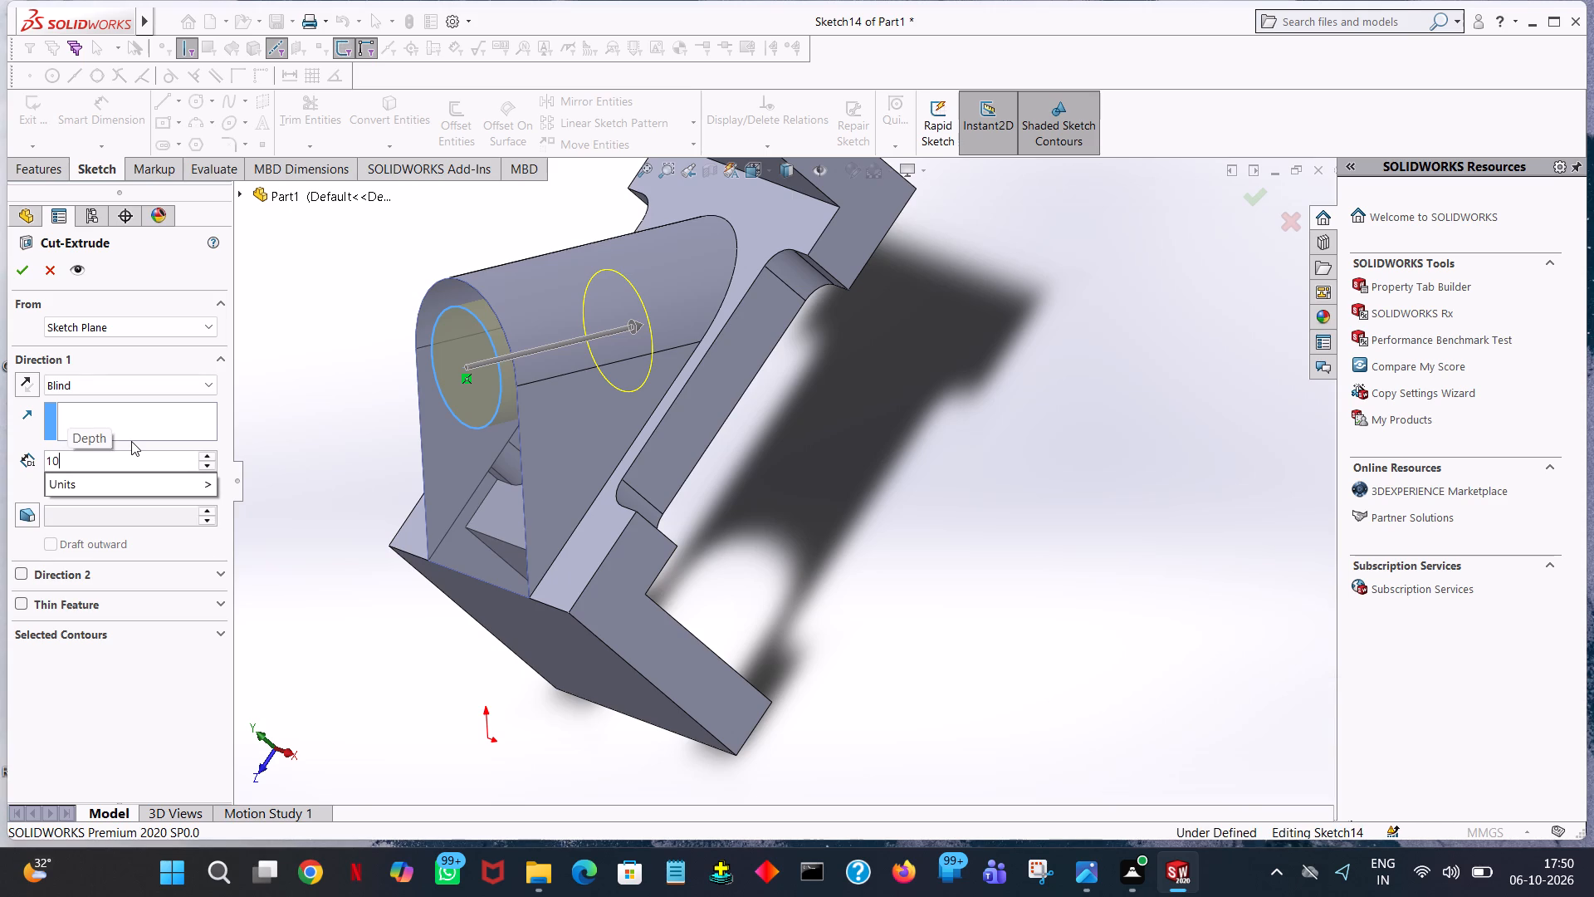
left_click(296, 271)
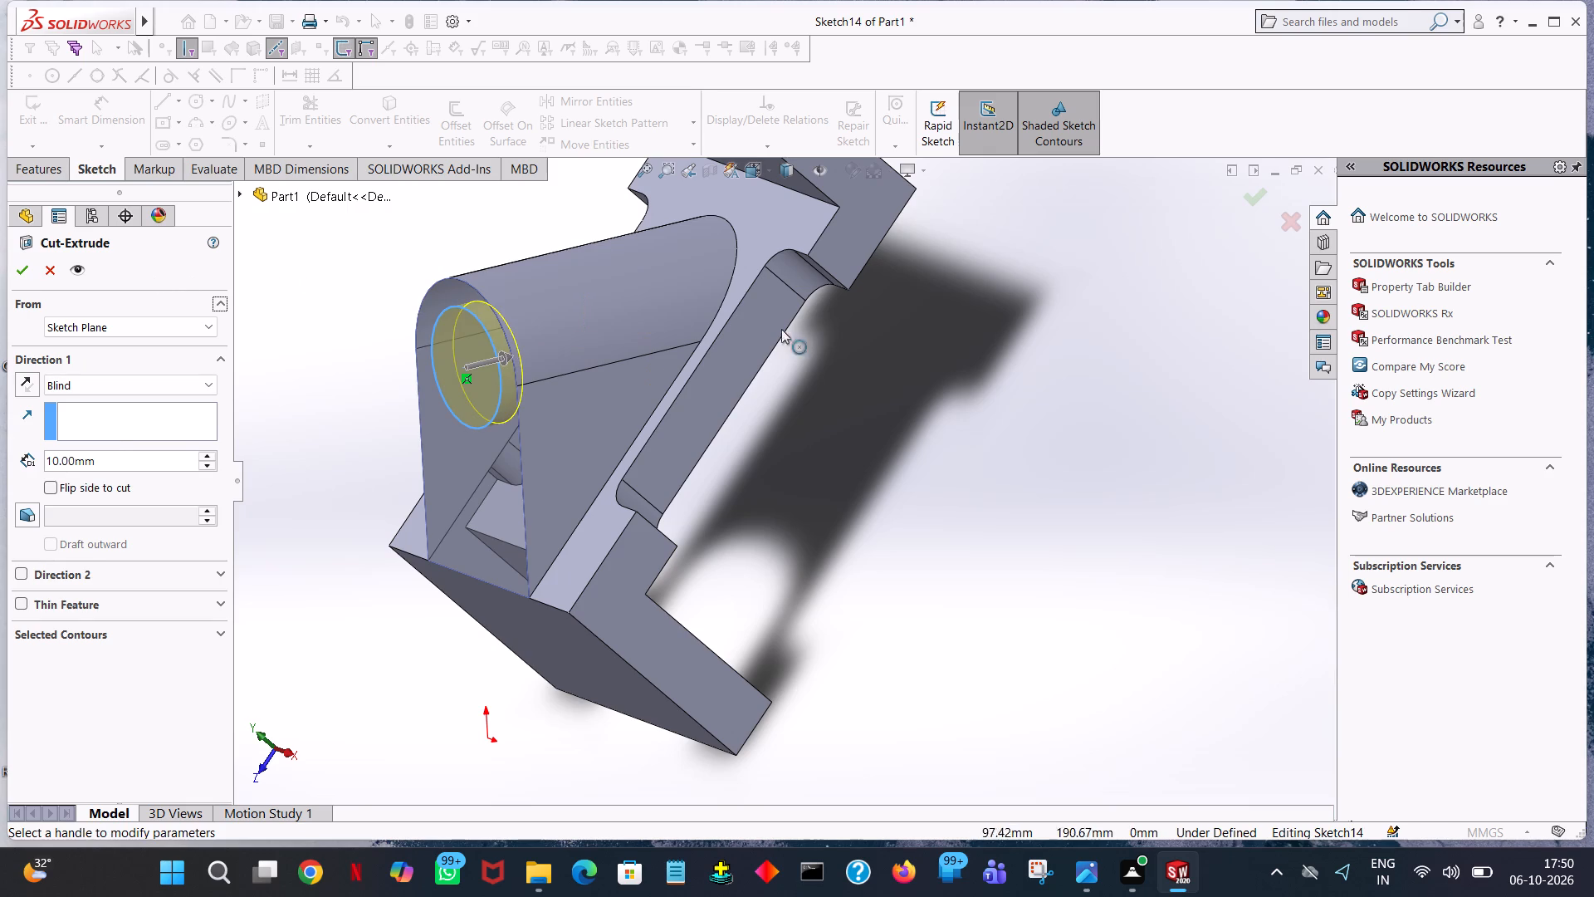
left_click(17, 272)
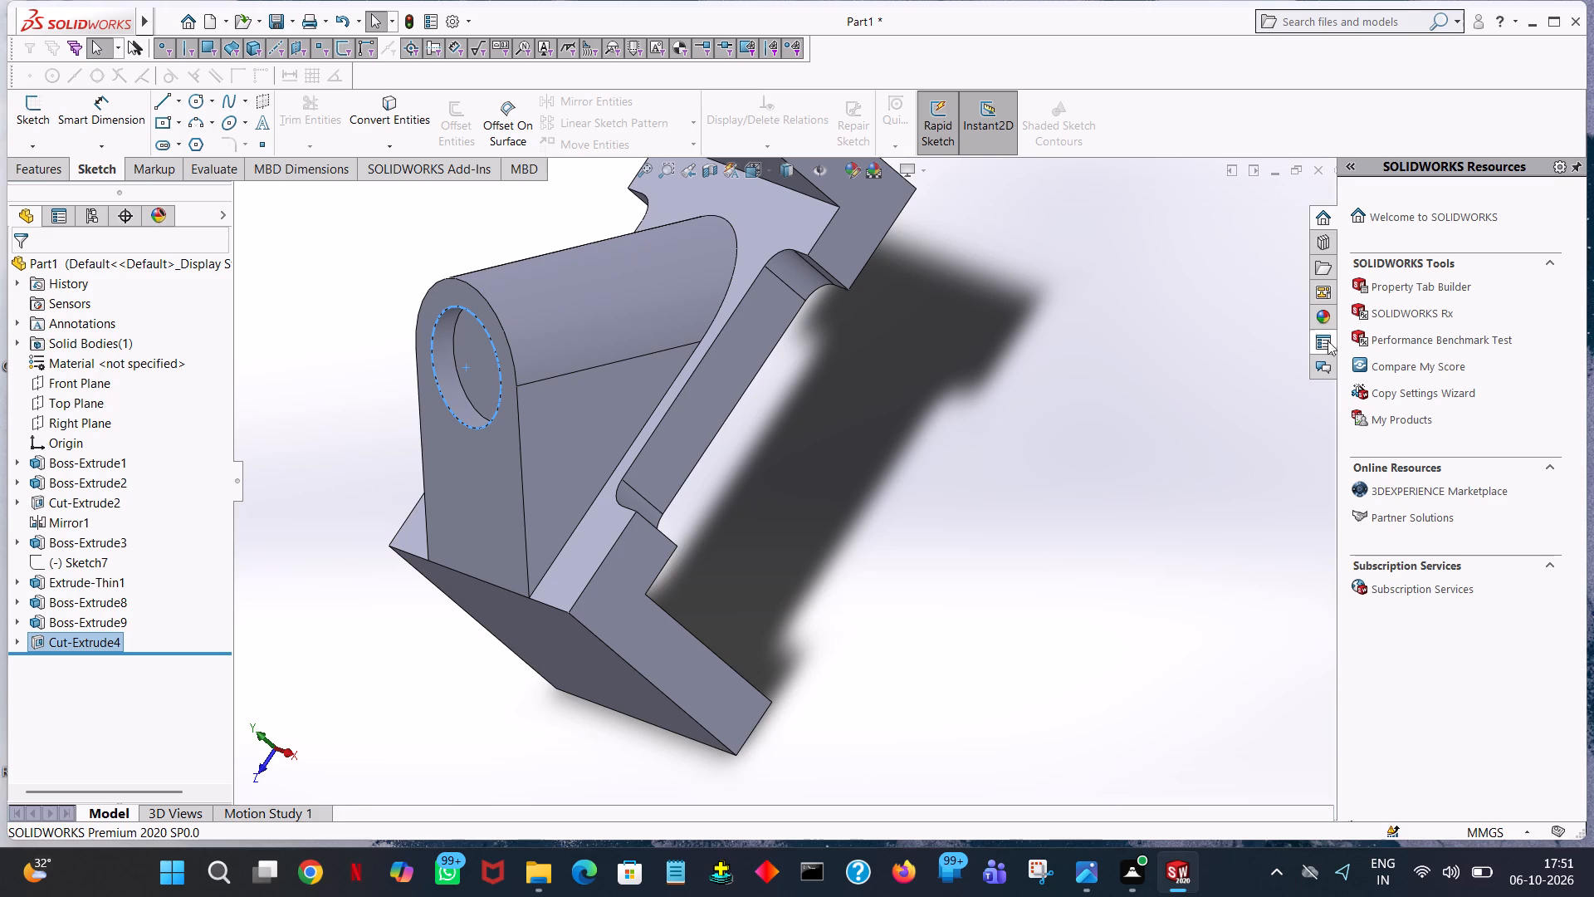
left_click(885, 462)
middle_click_drag(979, 478, 990, 394)
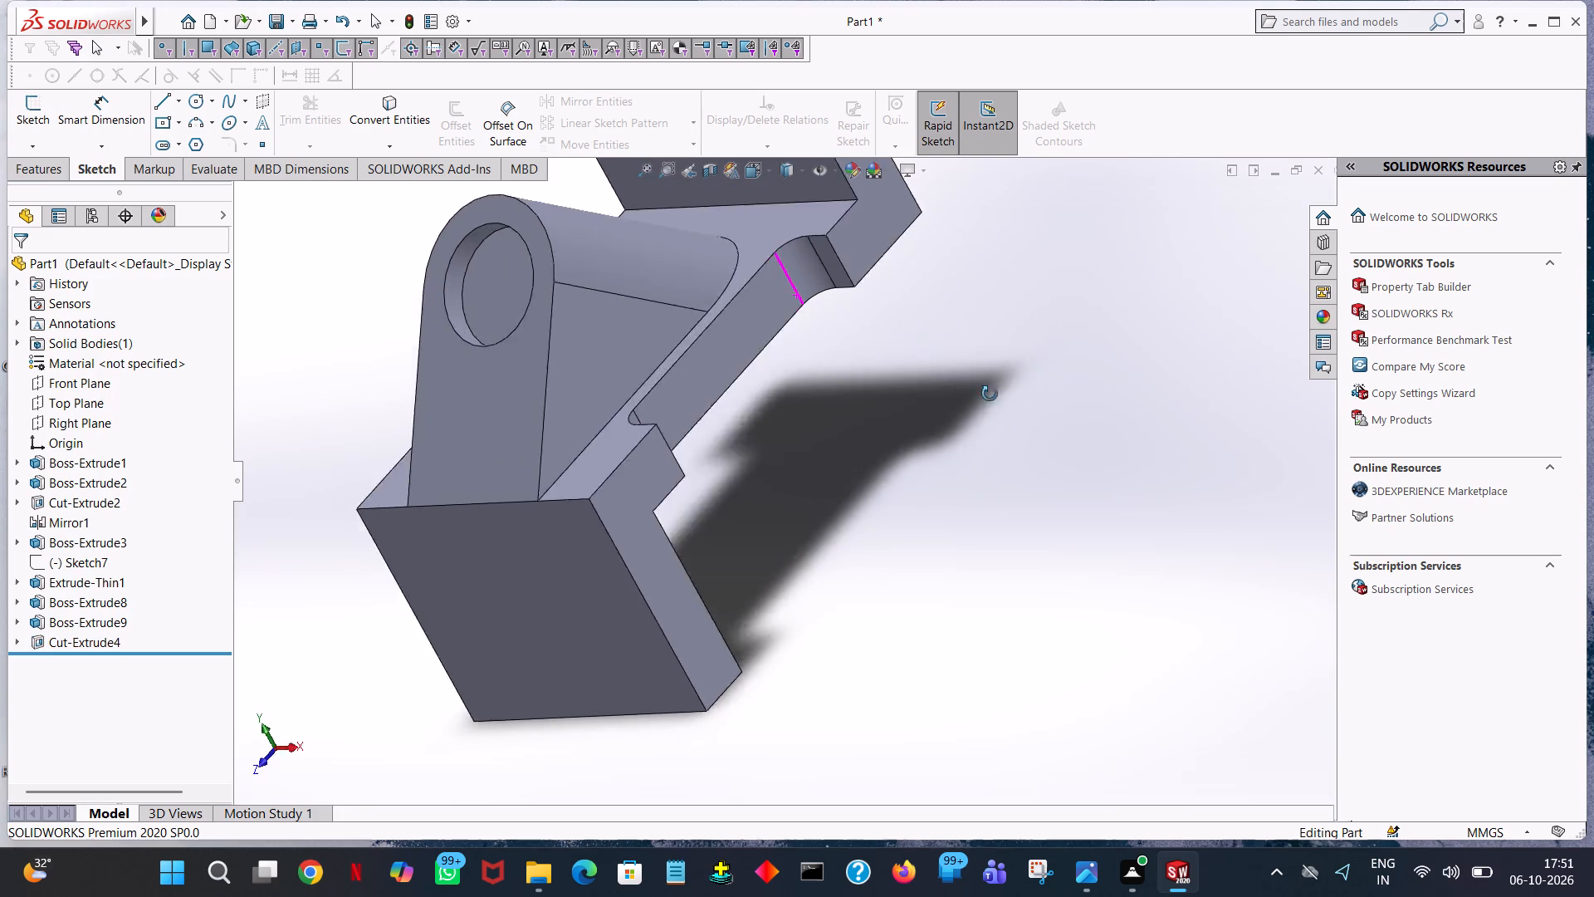
middle_click_drag(990, 394, 960, 406)
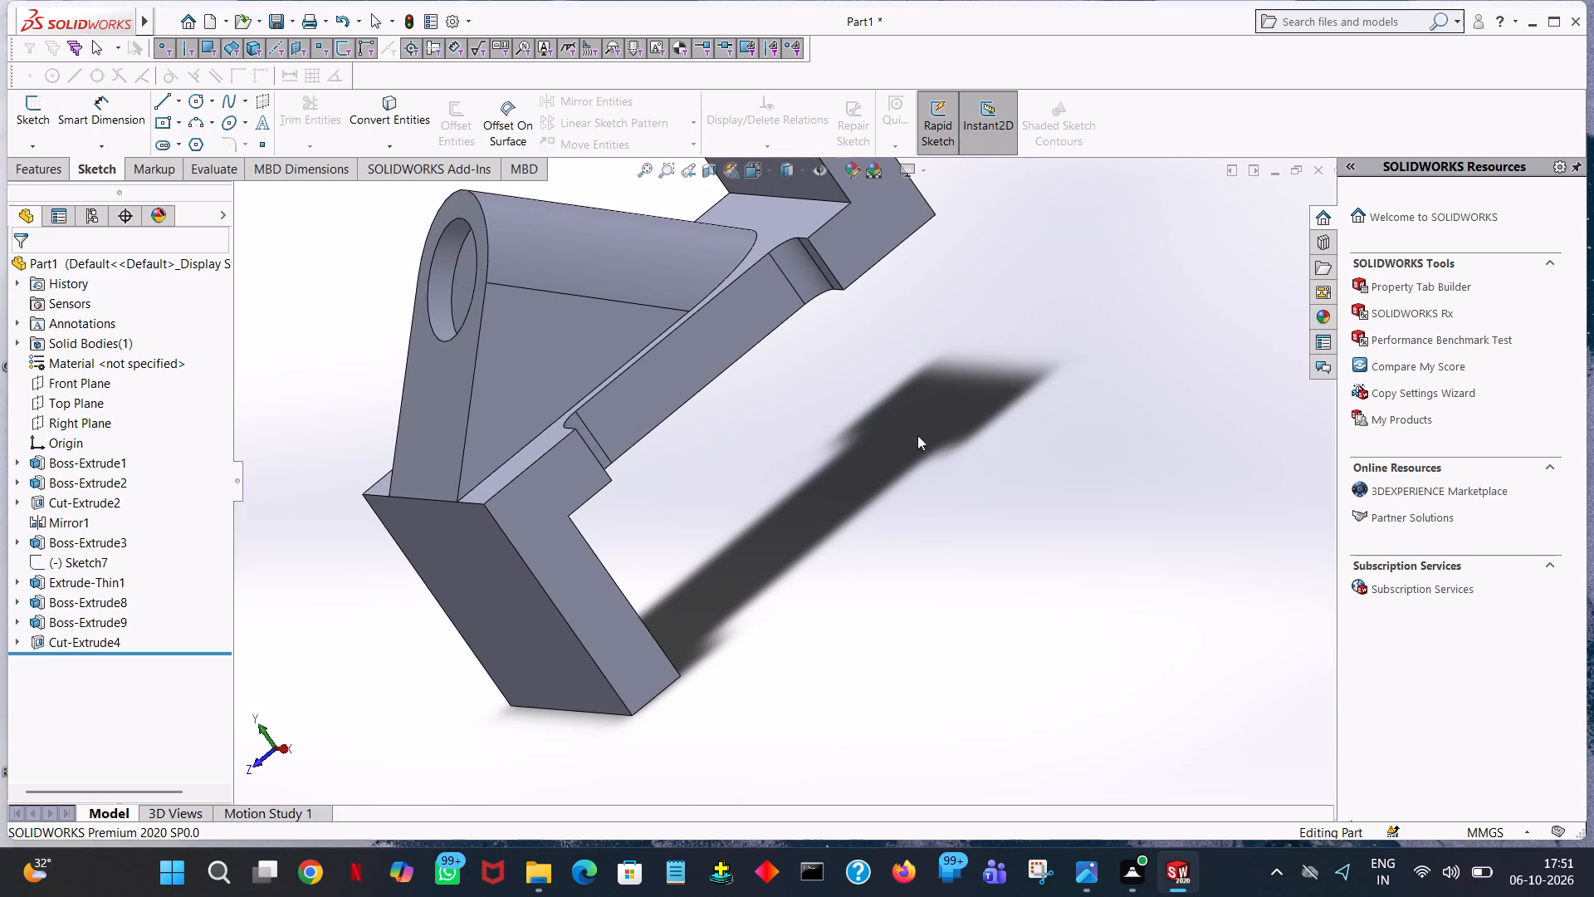
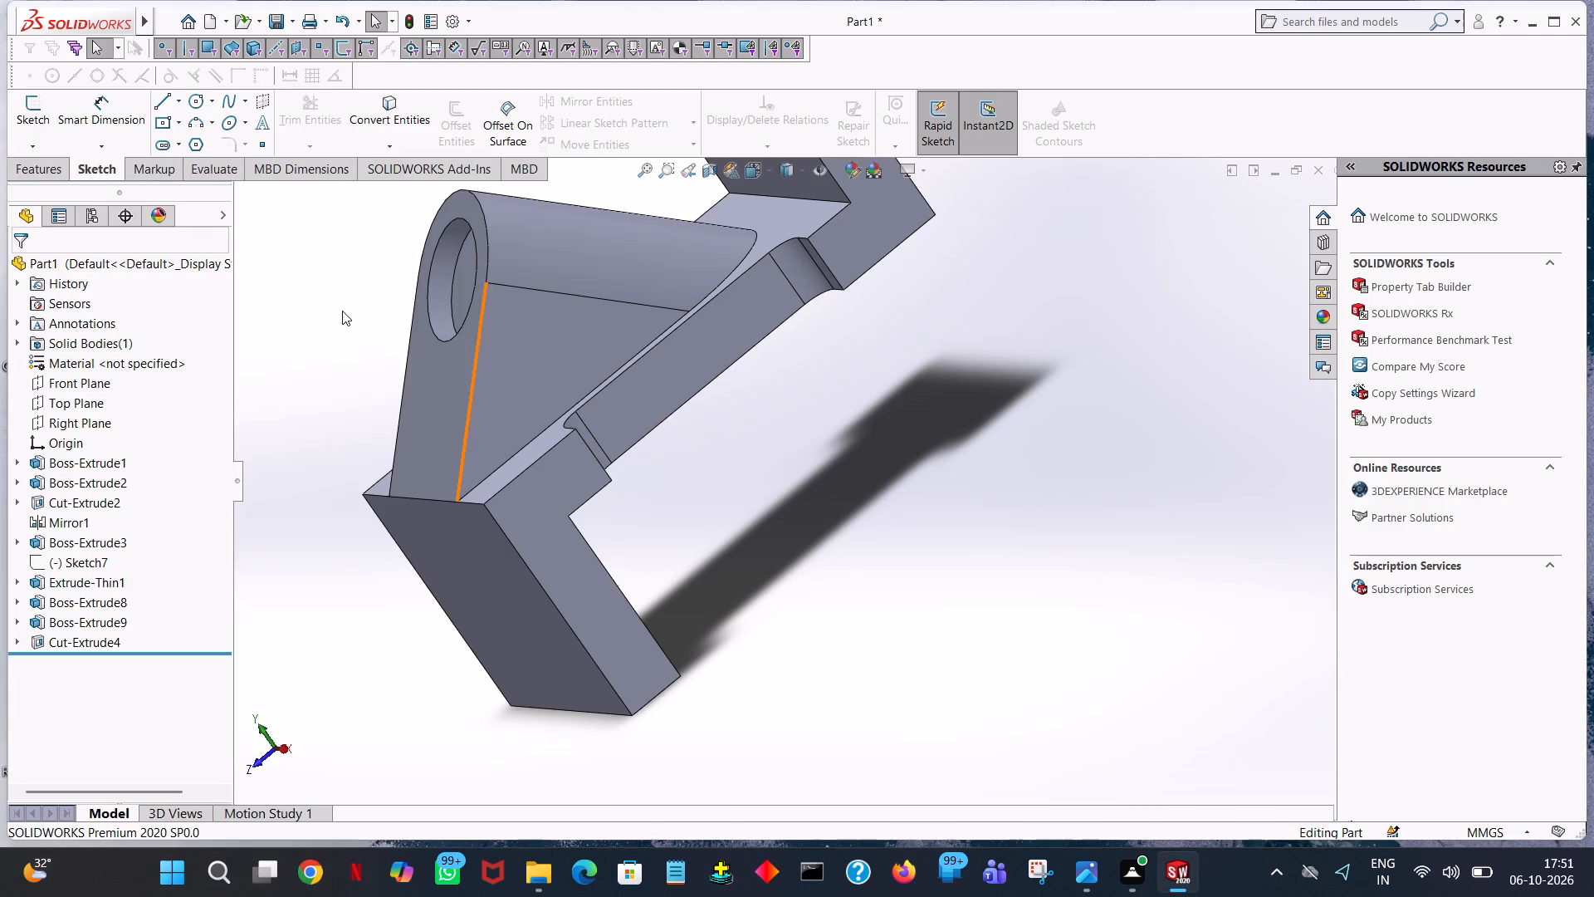
For an Extruded Cut, sketch a 14 mm radius circle on the boss recess's floor, concentric with the recess.
left_click(855, 507)
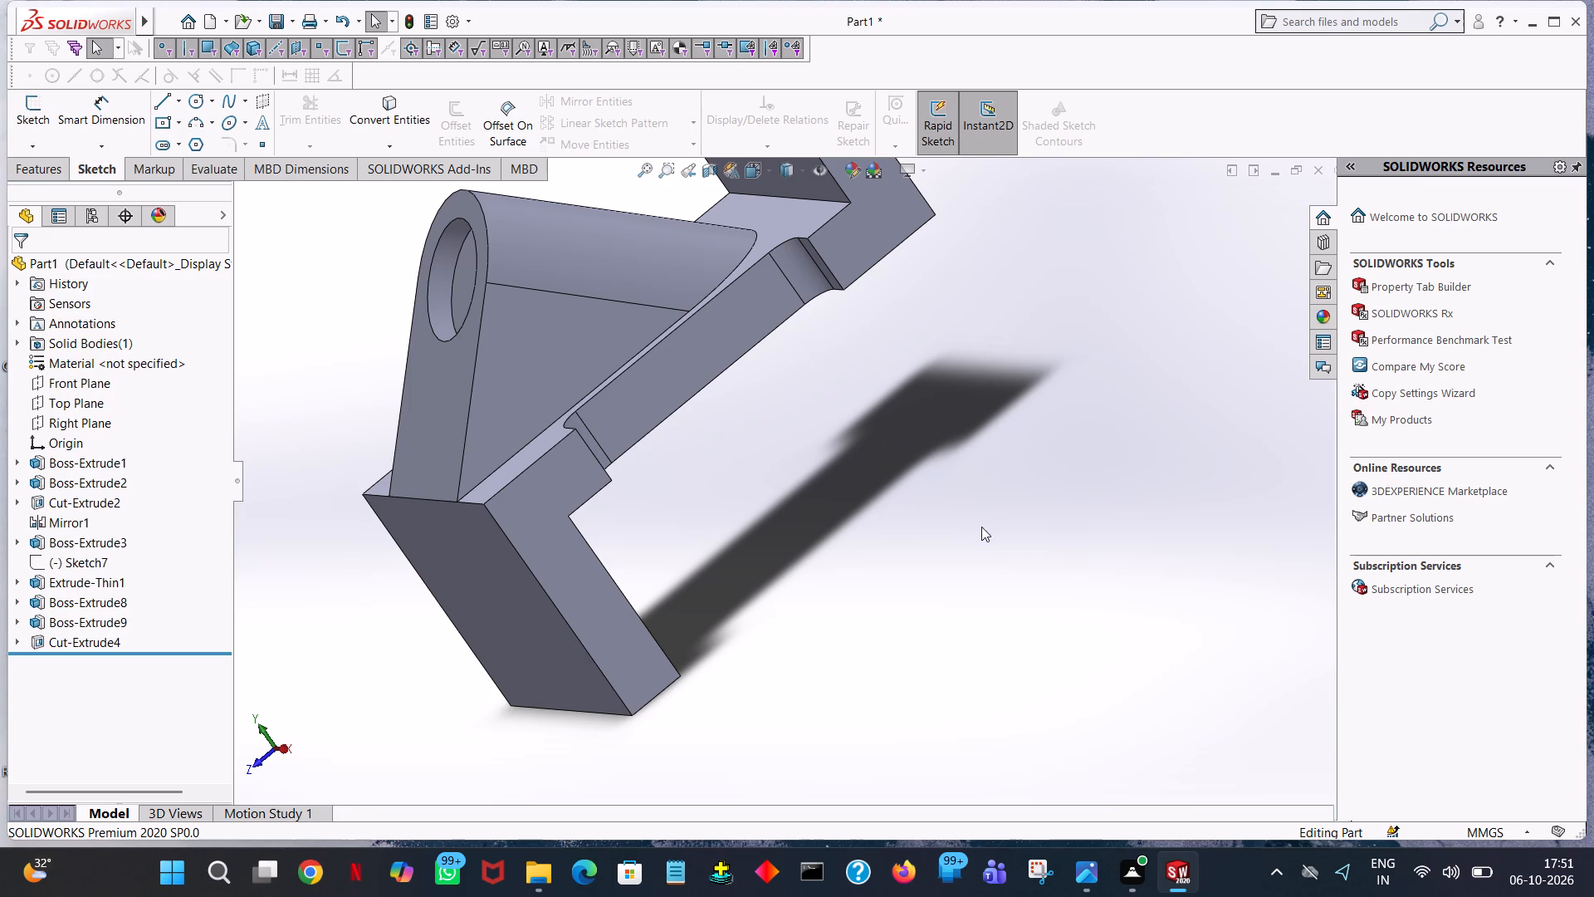
middle_click_drag(835, 436, 913, 482)
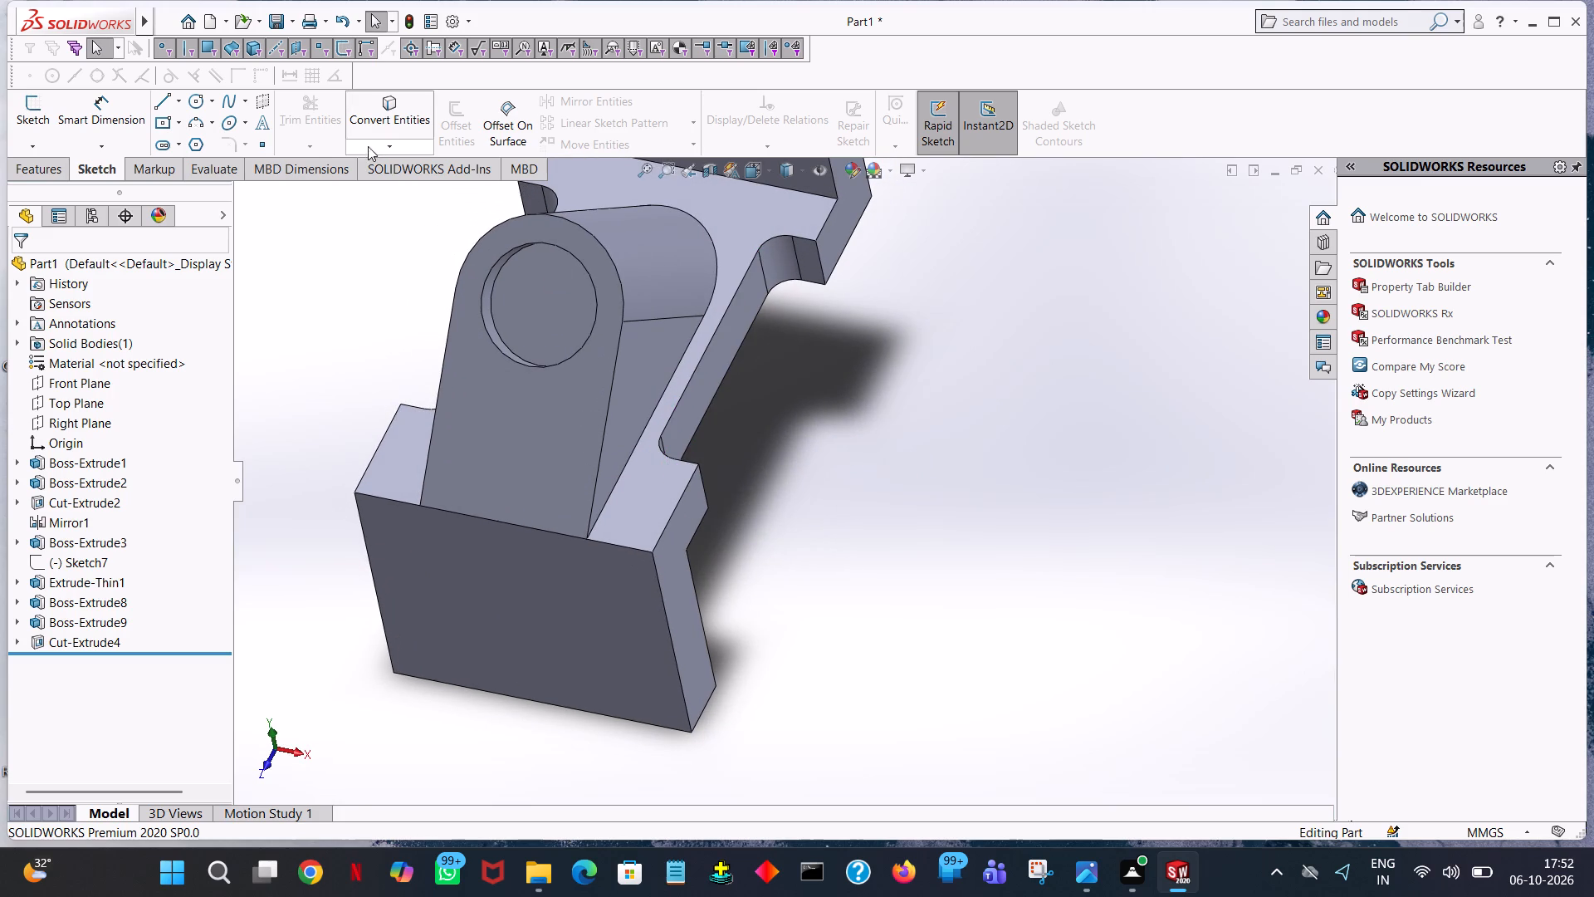
left_click(47, 161)
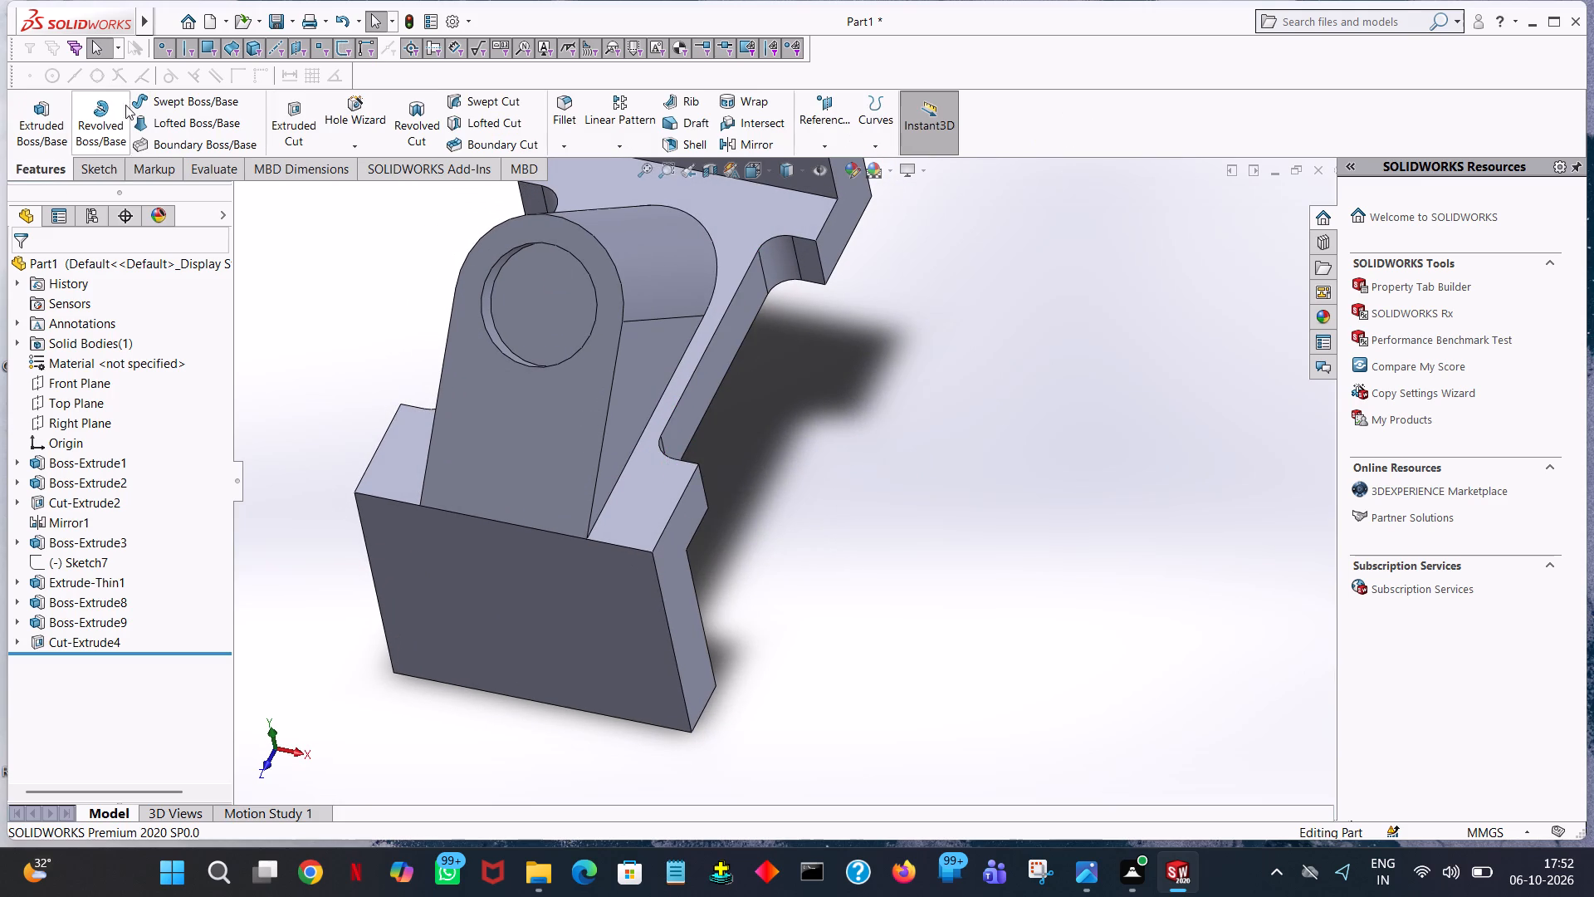
left_click(285, 118)
left_click(526, 291)
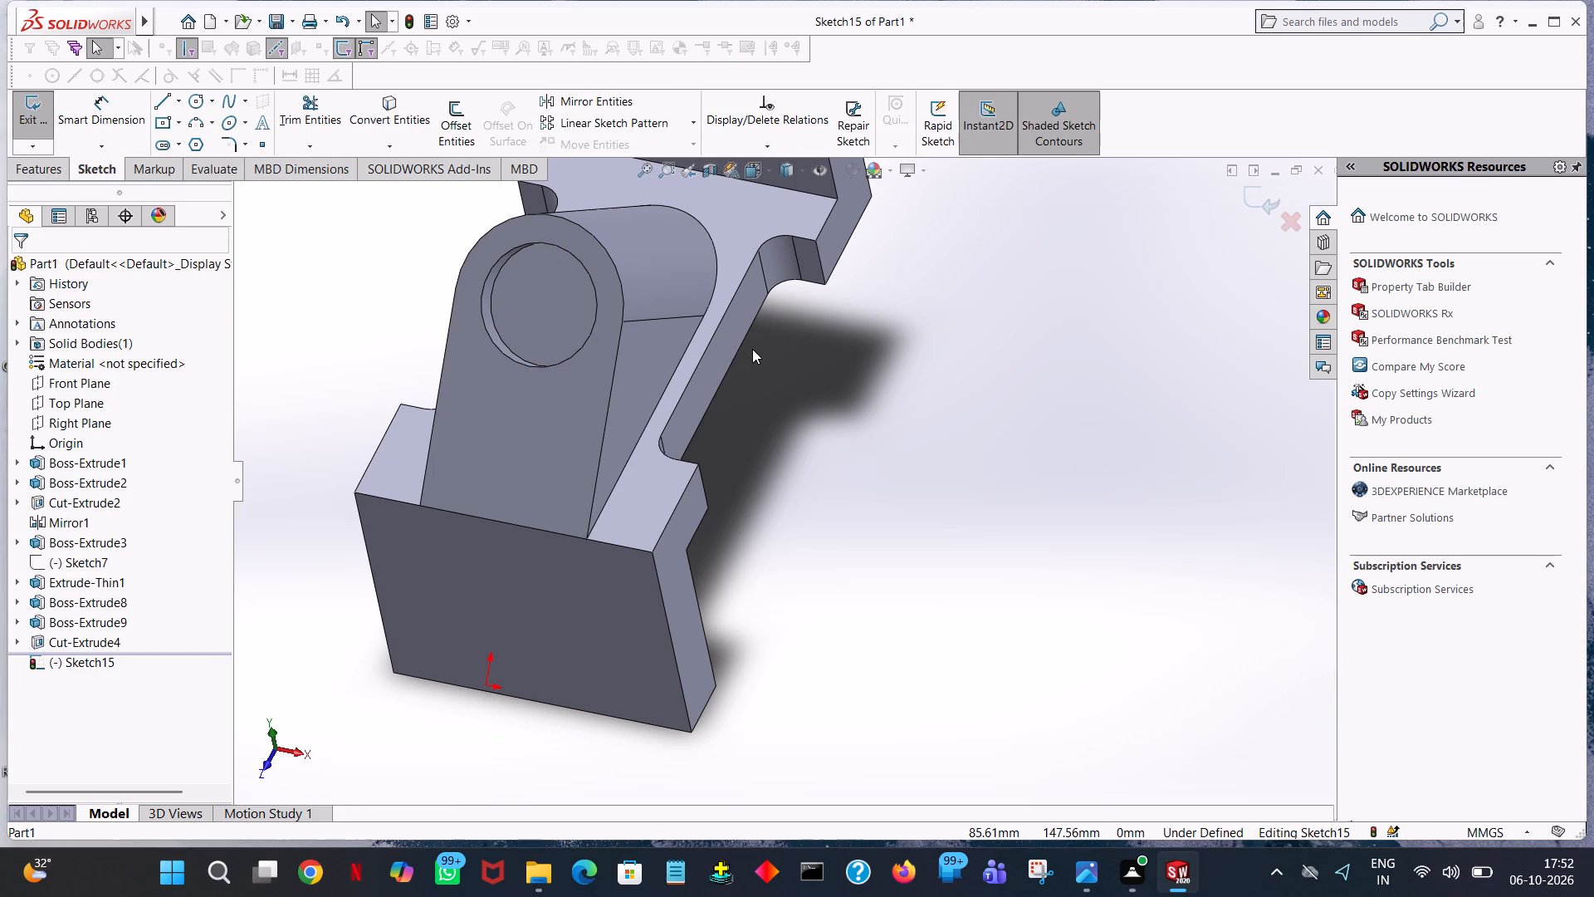
key("space")
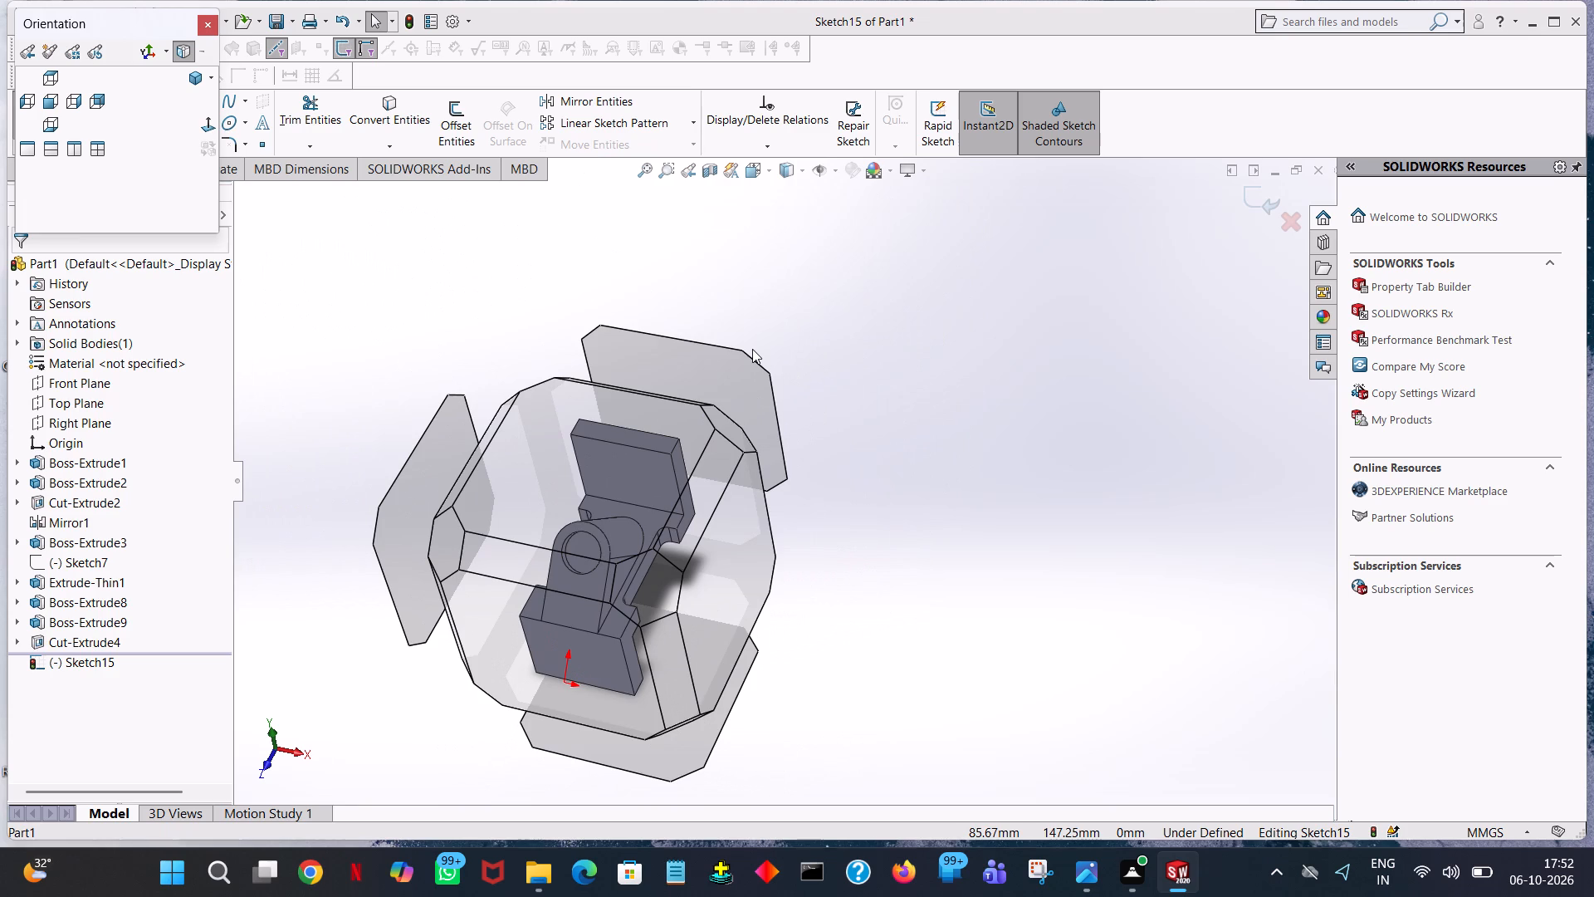
left_click(215, 127)
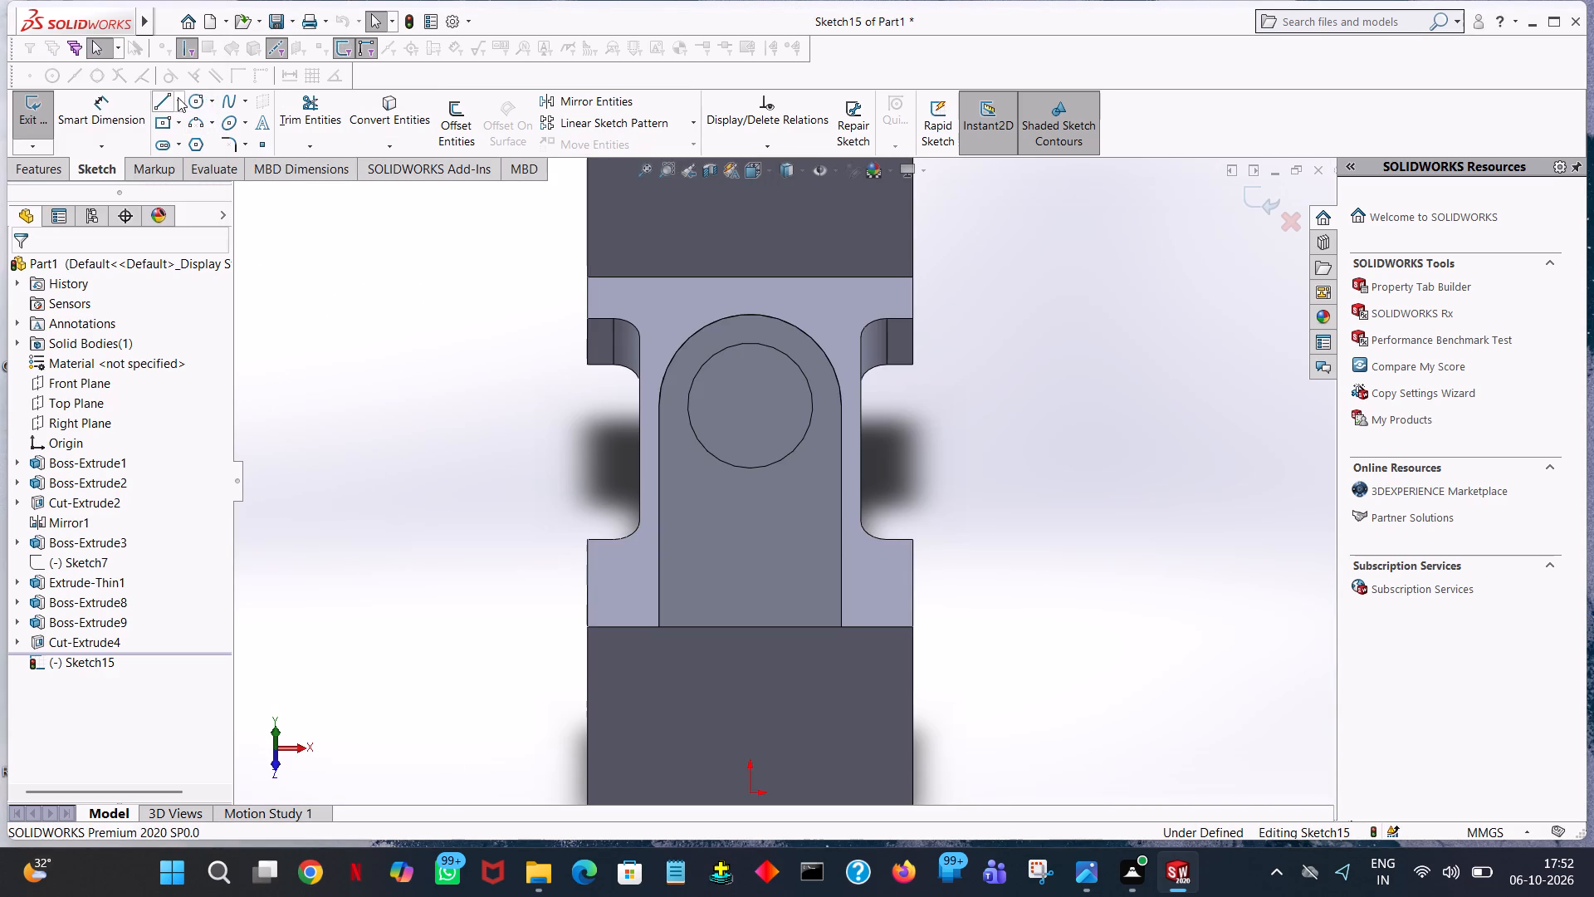
left_click(193, 100)
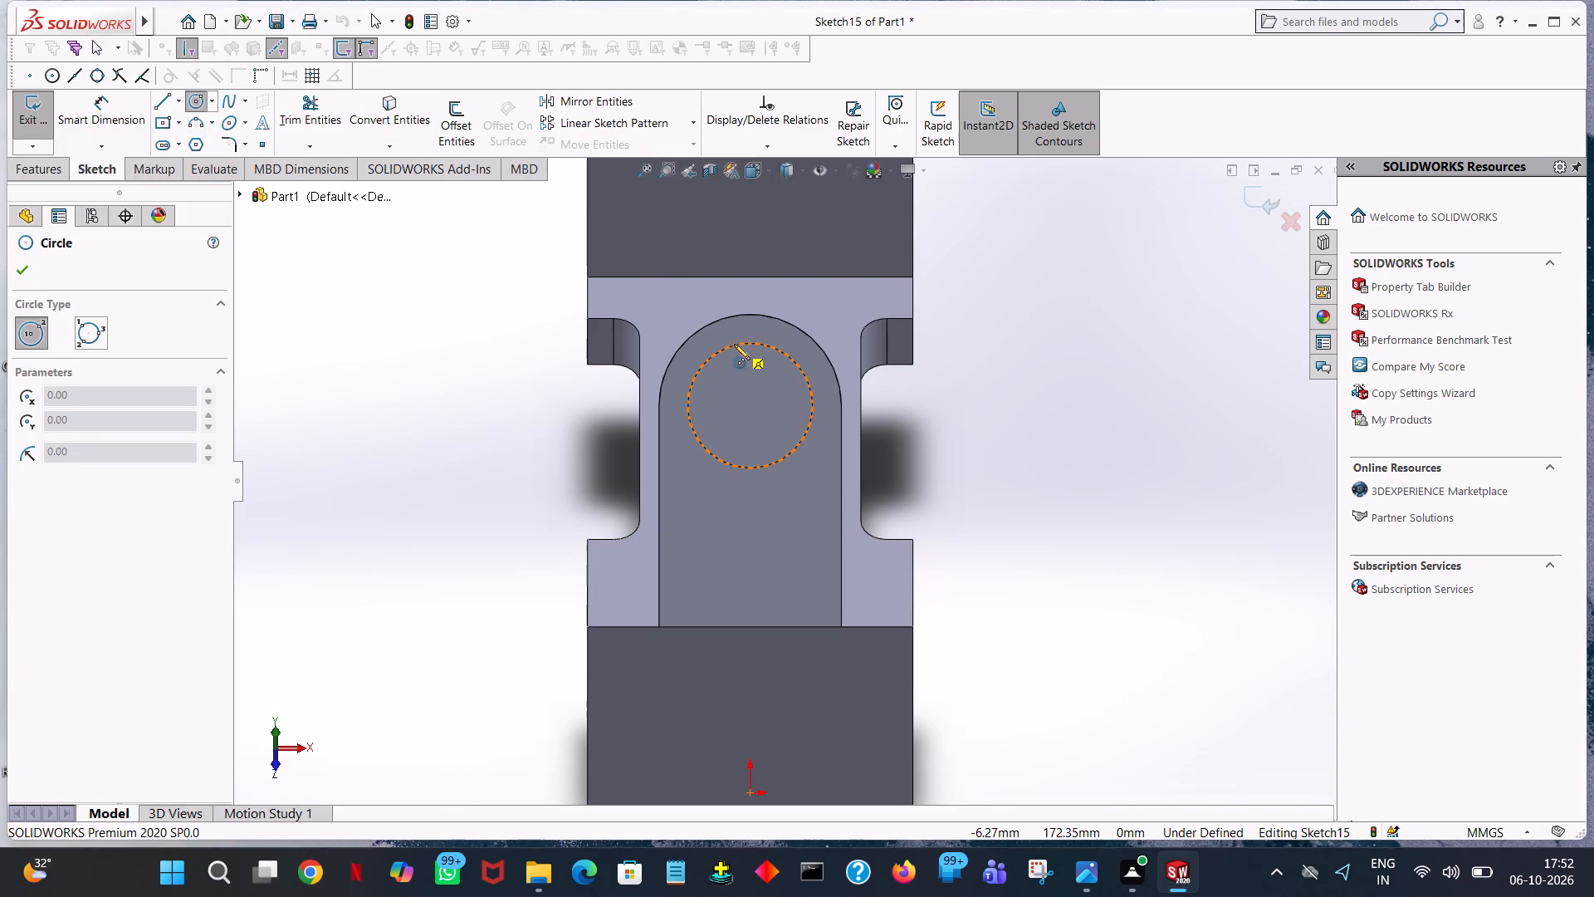
left_click(749, 407)
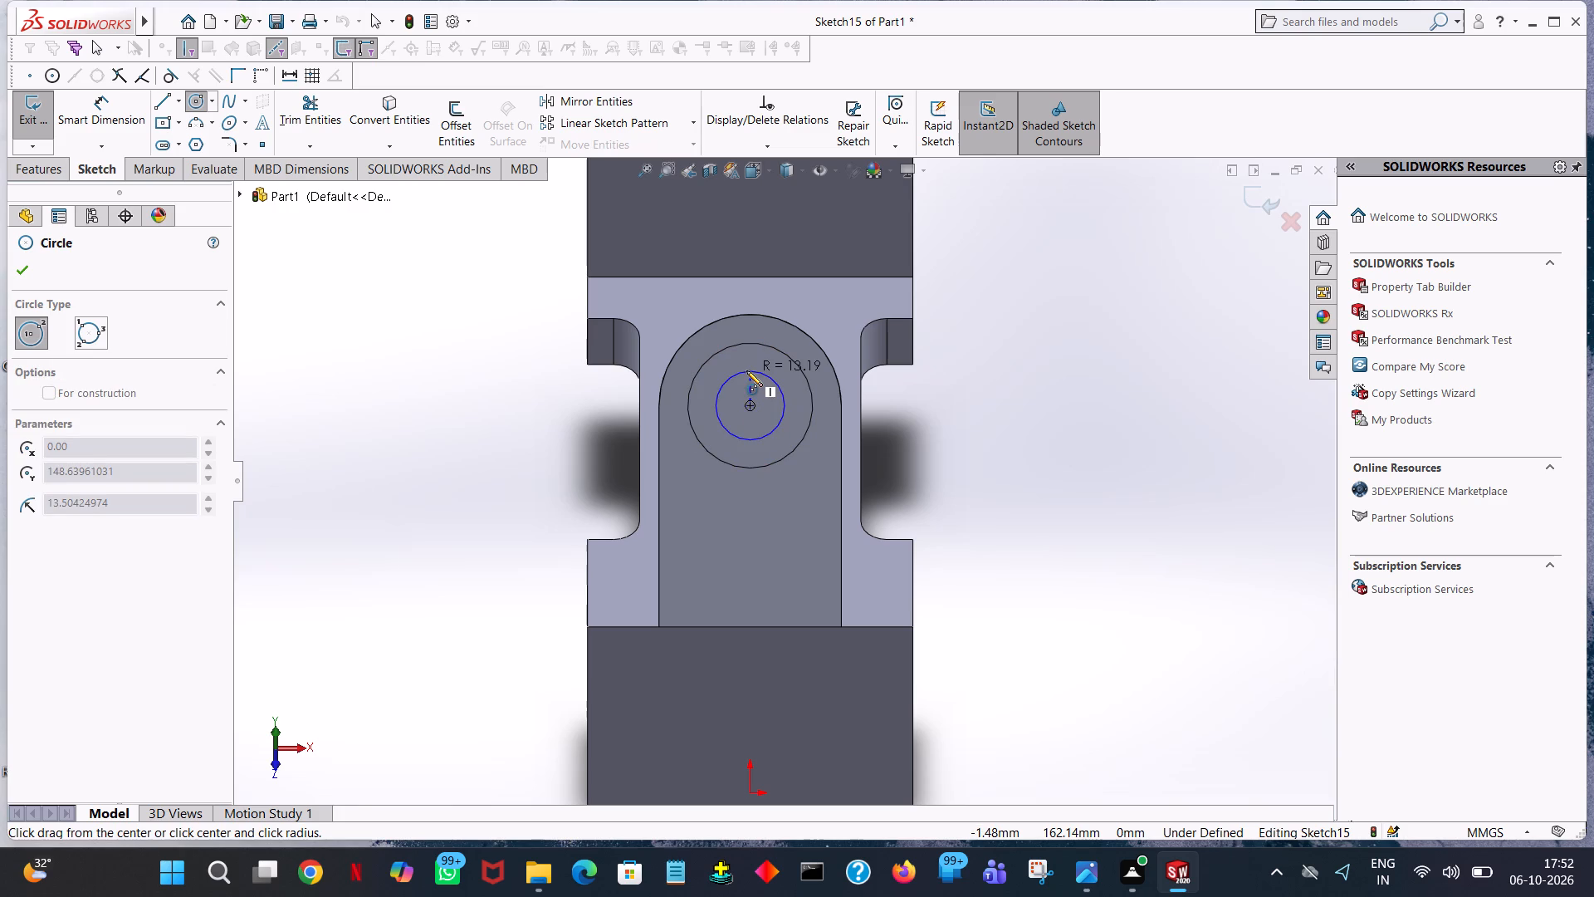
left_click(746, 370)
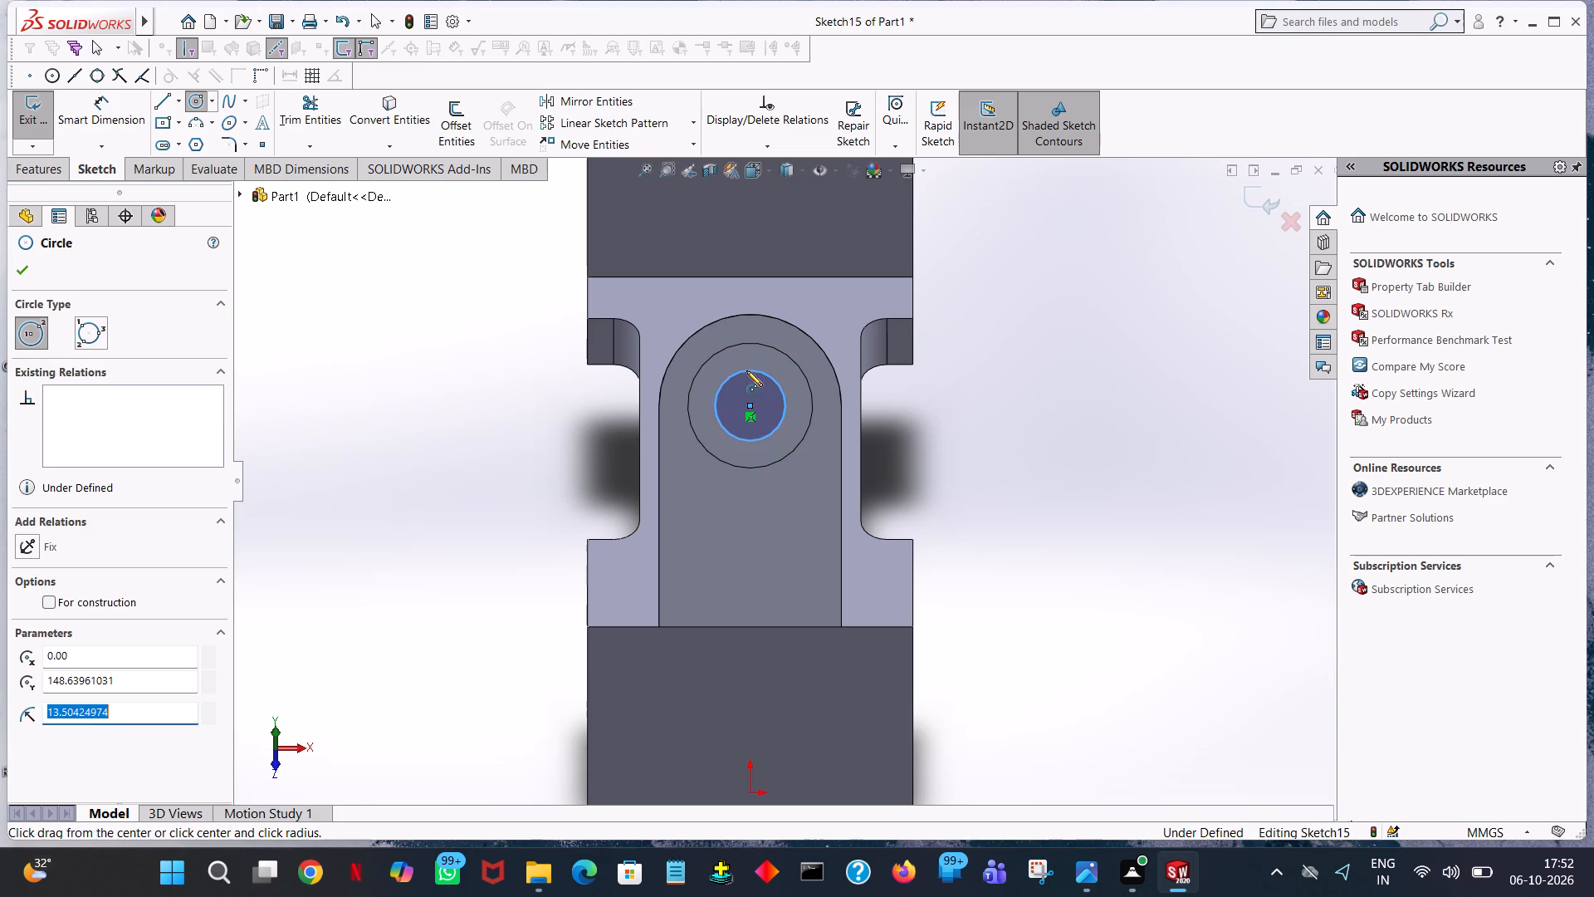
type("14")
key("Return")
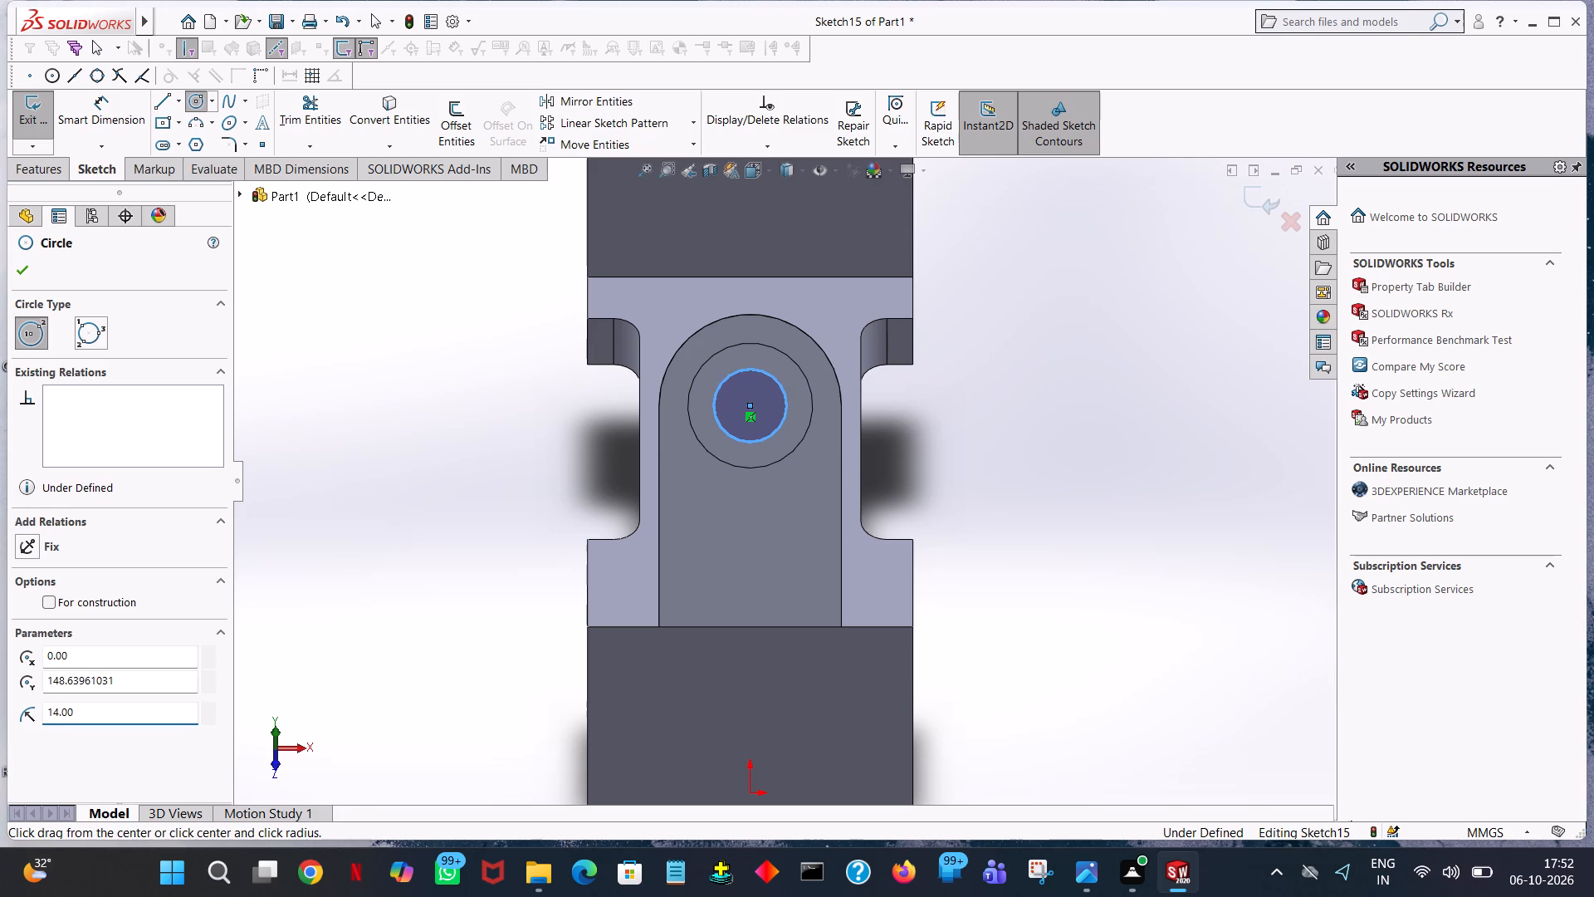
left_click(20, 265)
Cut the 14 mm radius circle 190 mm deep Blind through the boss and the bracket's web.
middle_click_drag(966, 379, 878, 462)
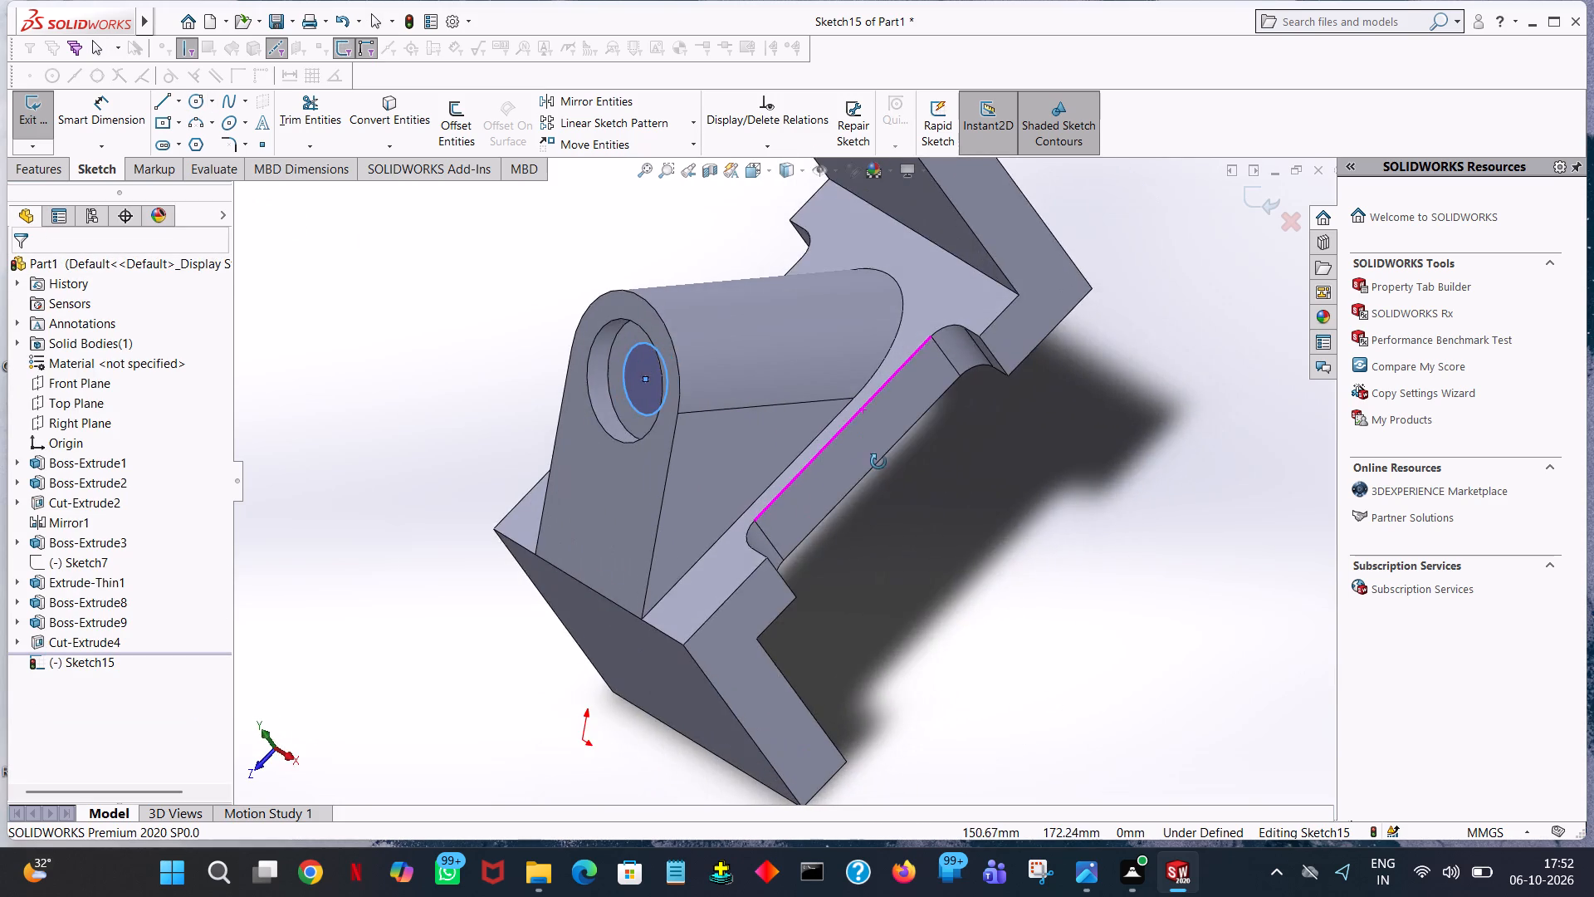
middle_click_drag(878, 462, 940, 424)
left_click(61, 175)
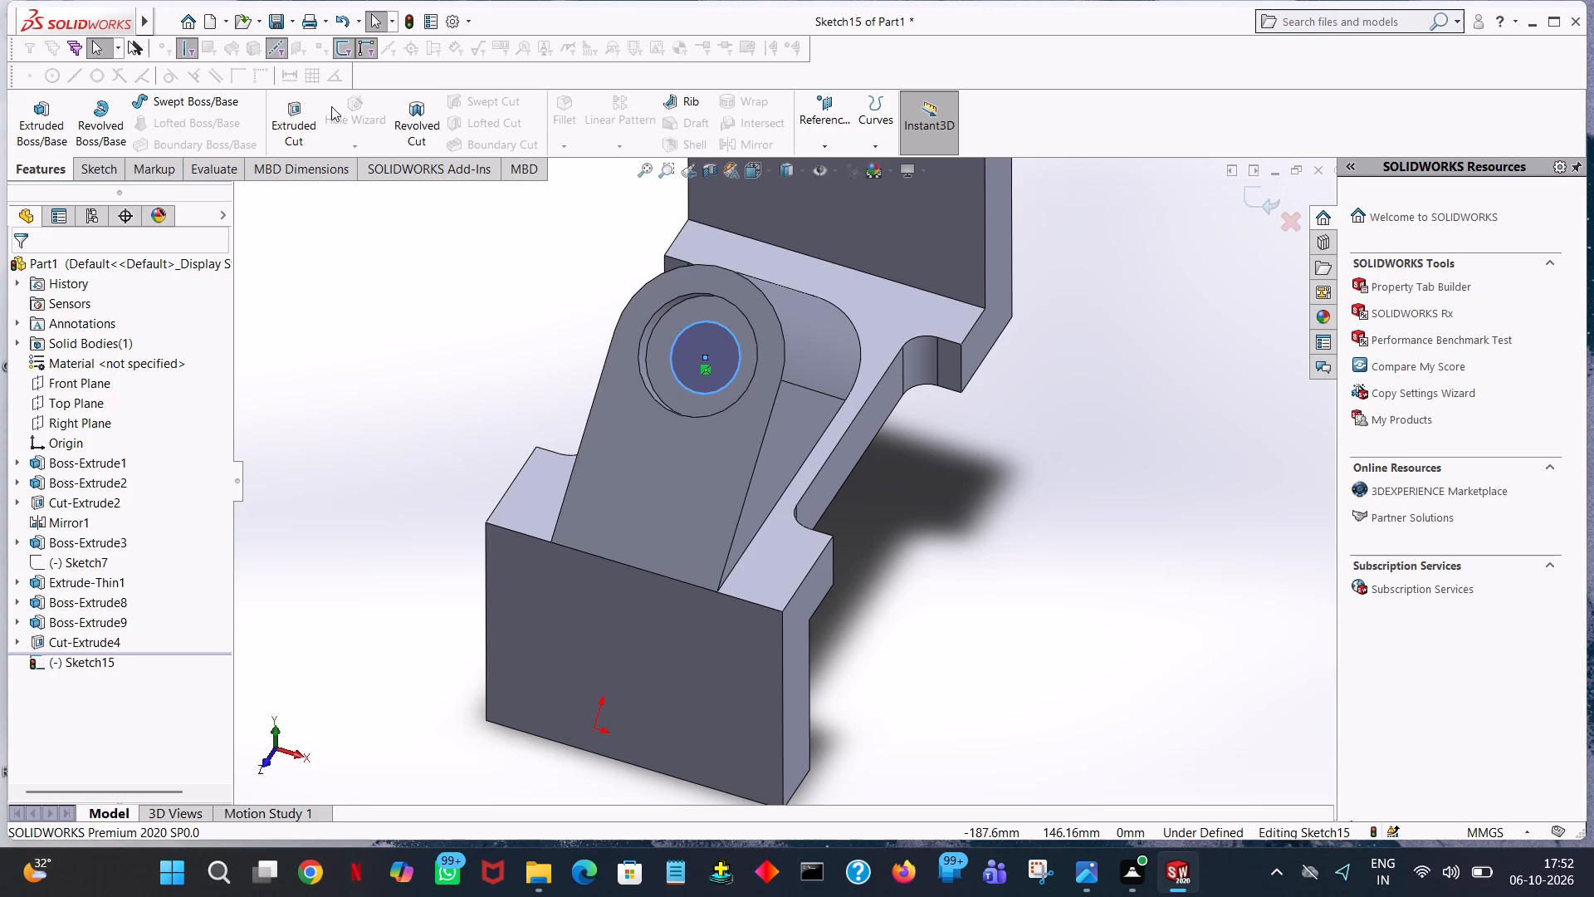
left_click(284, 128)
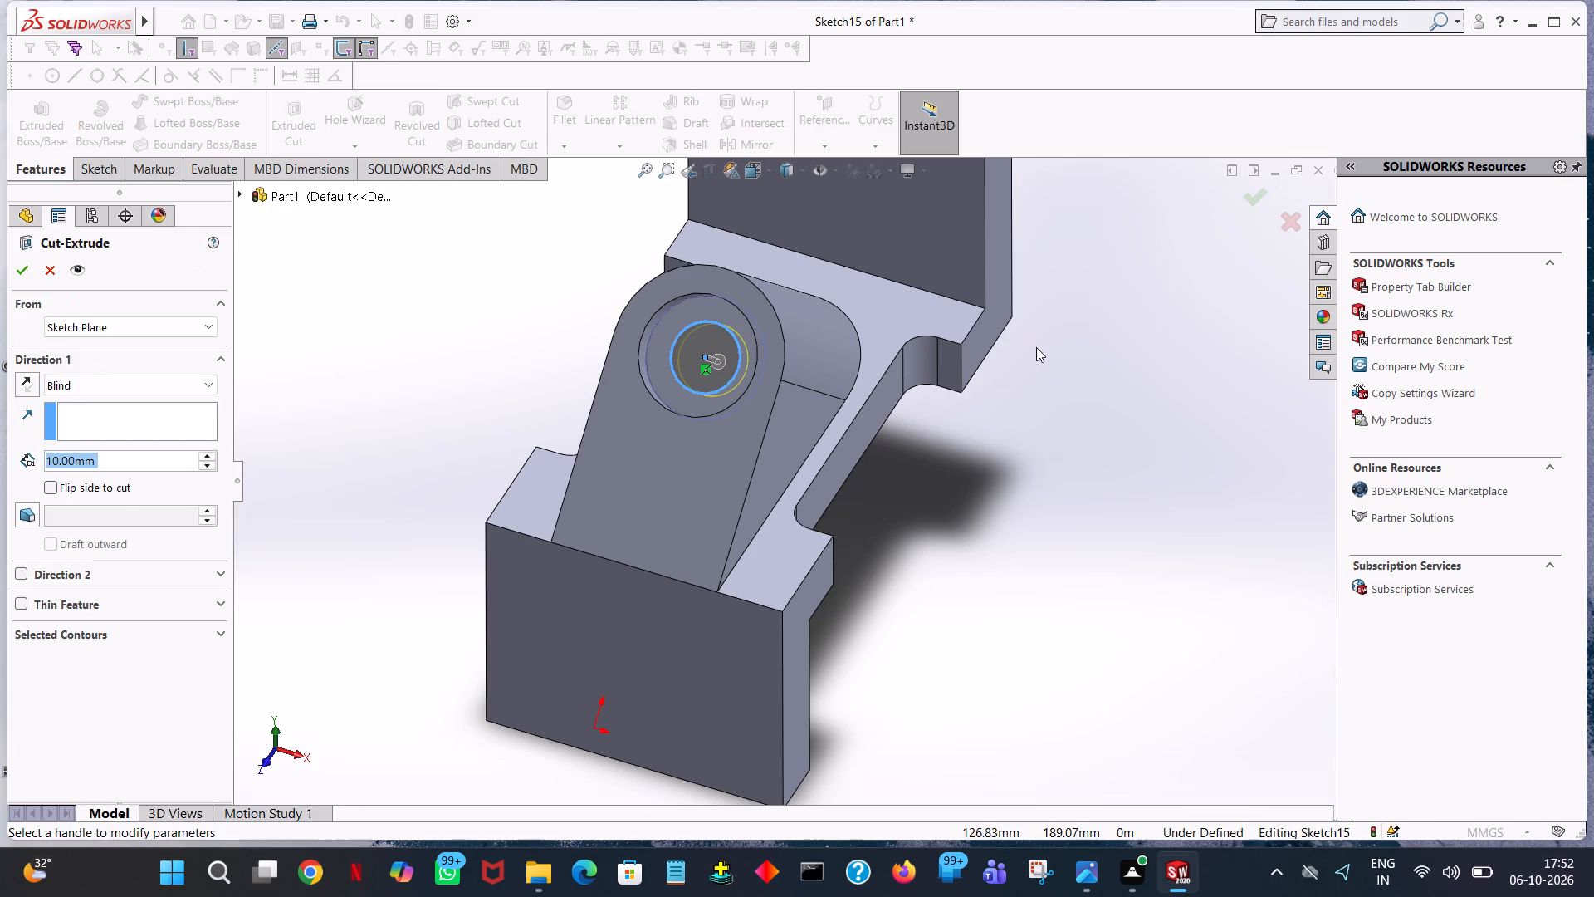
middle_click_drag(776, 517, 664, 506)
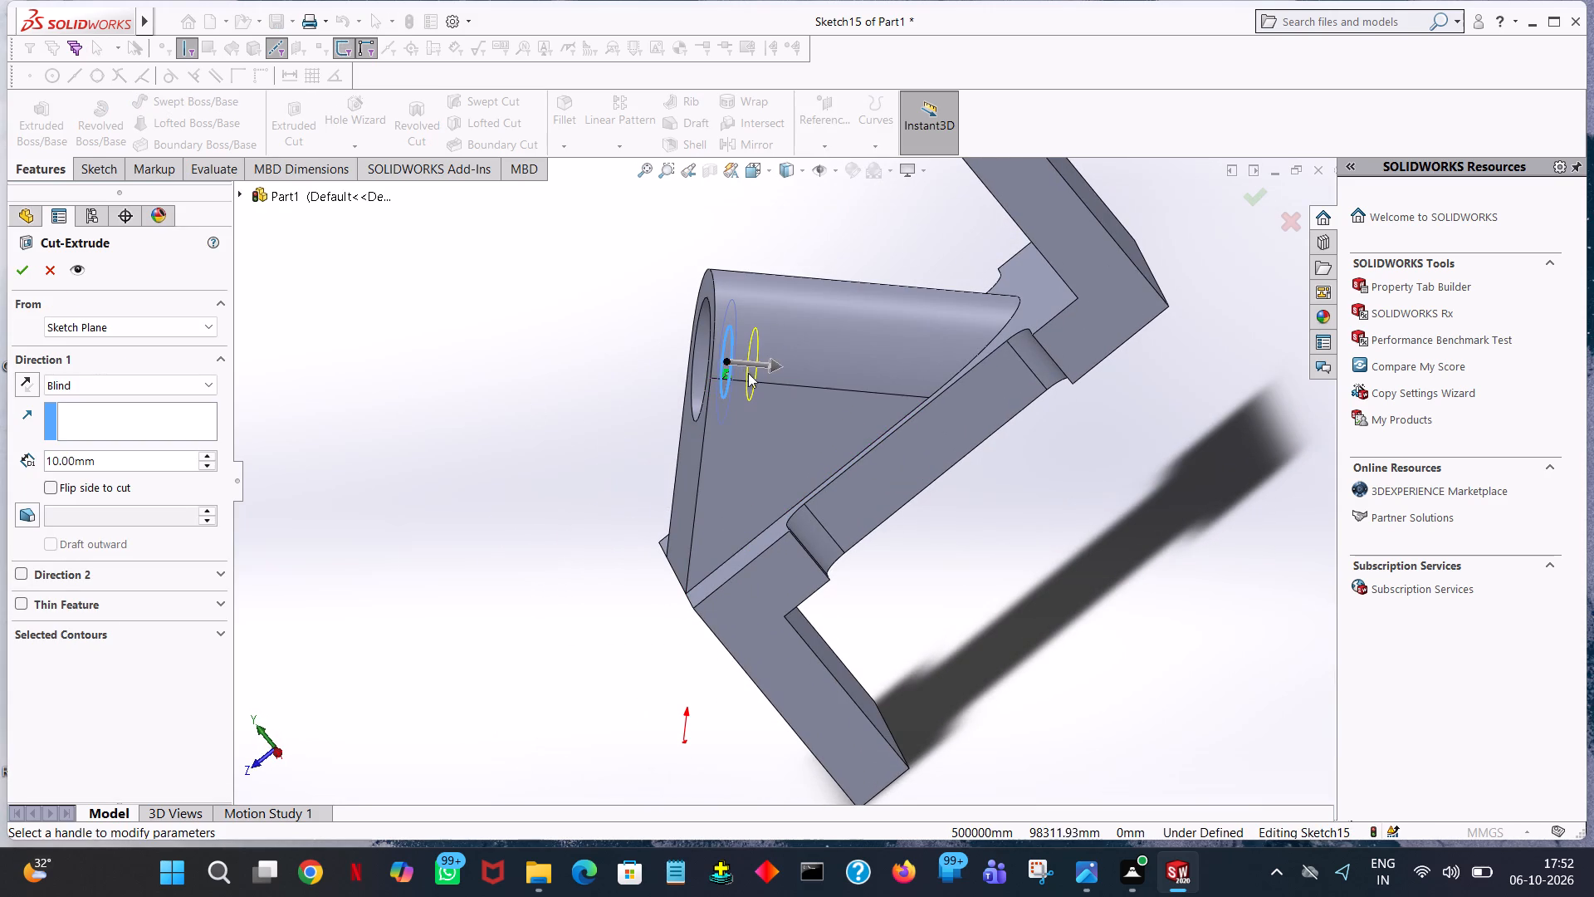
left_click_drag(772, 373, 1236, 441)
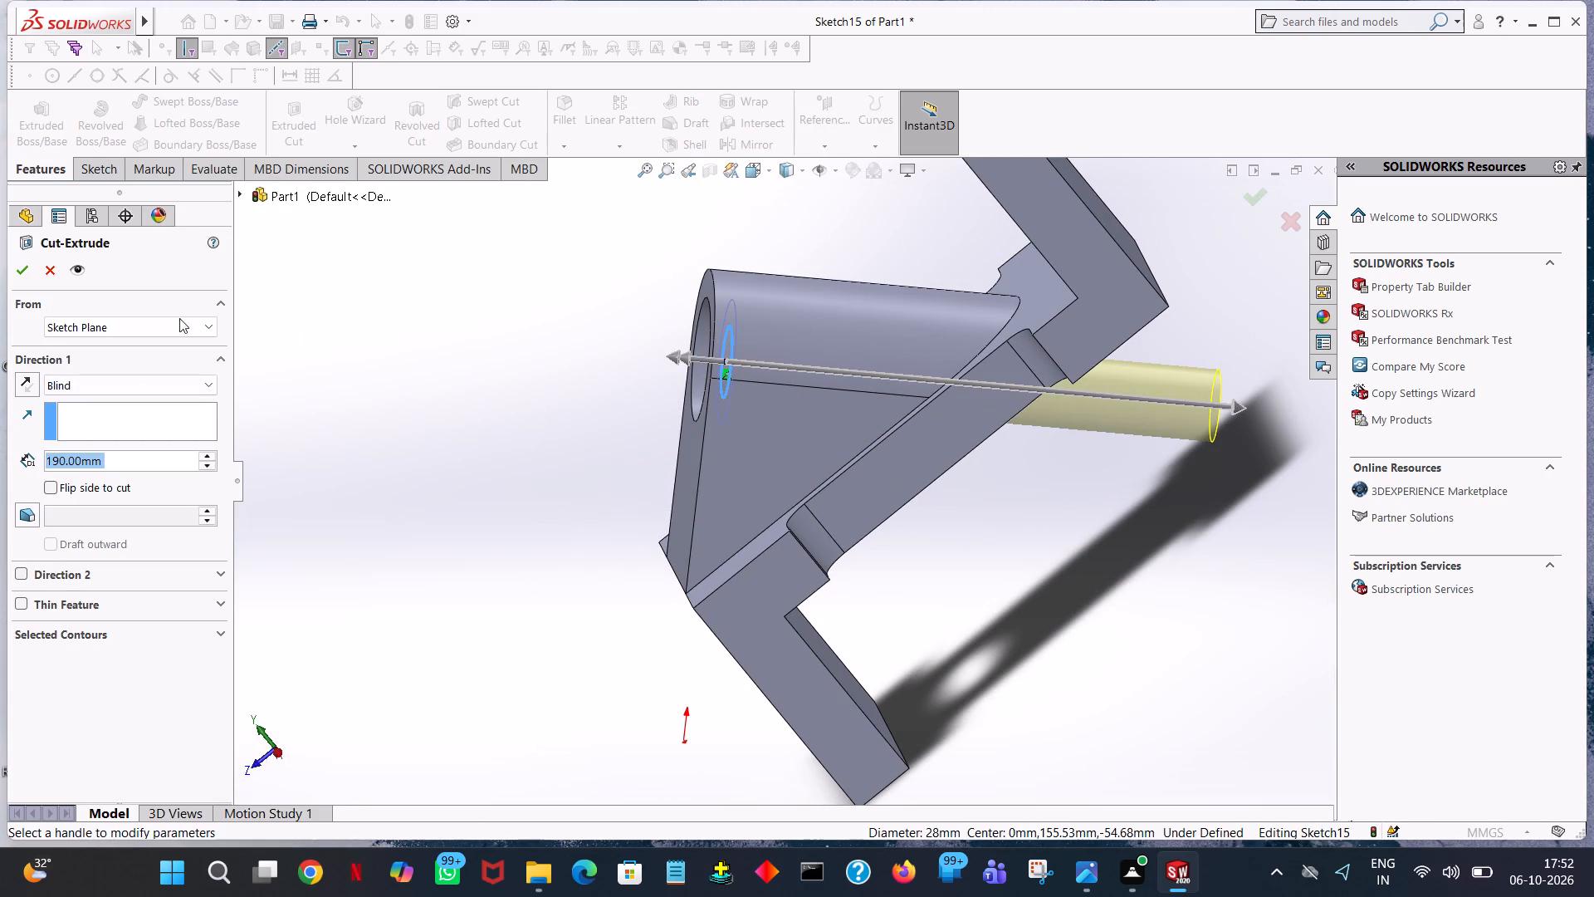
middle_click_drag(1166, 555, 1160, 529)
middle_click_drag(1084, 333, 1066, 322)
middle_click_drag(1167, 656, 1106, 569)
middle_click_drag(1105, 563, 1104, 555)
middle_click_drag(1101, 463, 1141, 600)
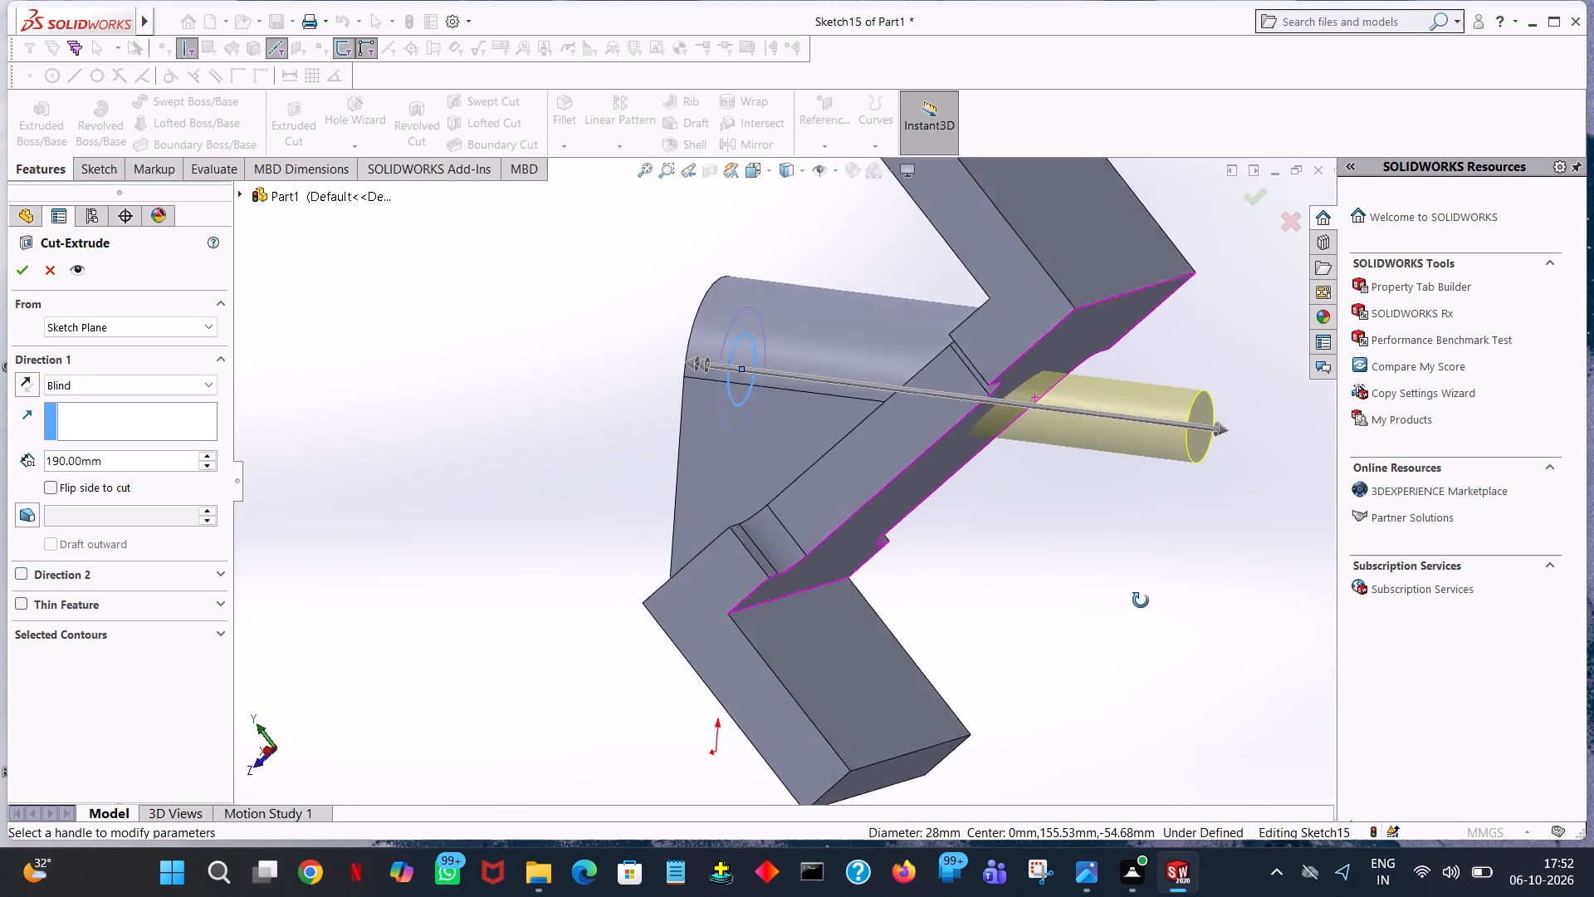
middle_click_drag(1141, 600, 1141, 621)
middle_click_drag(1190, 618, 1244, 700)
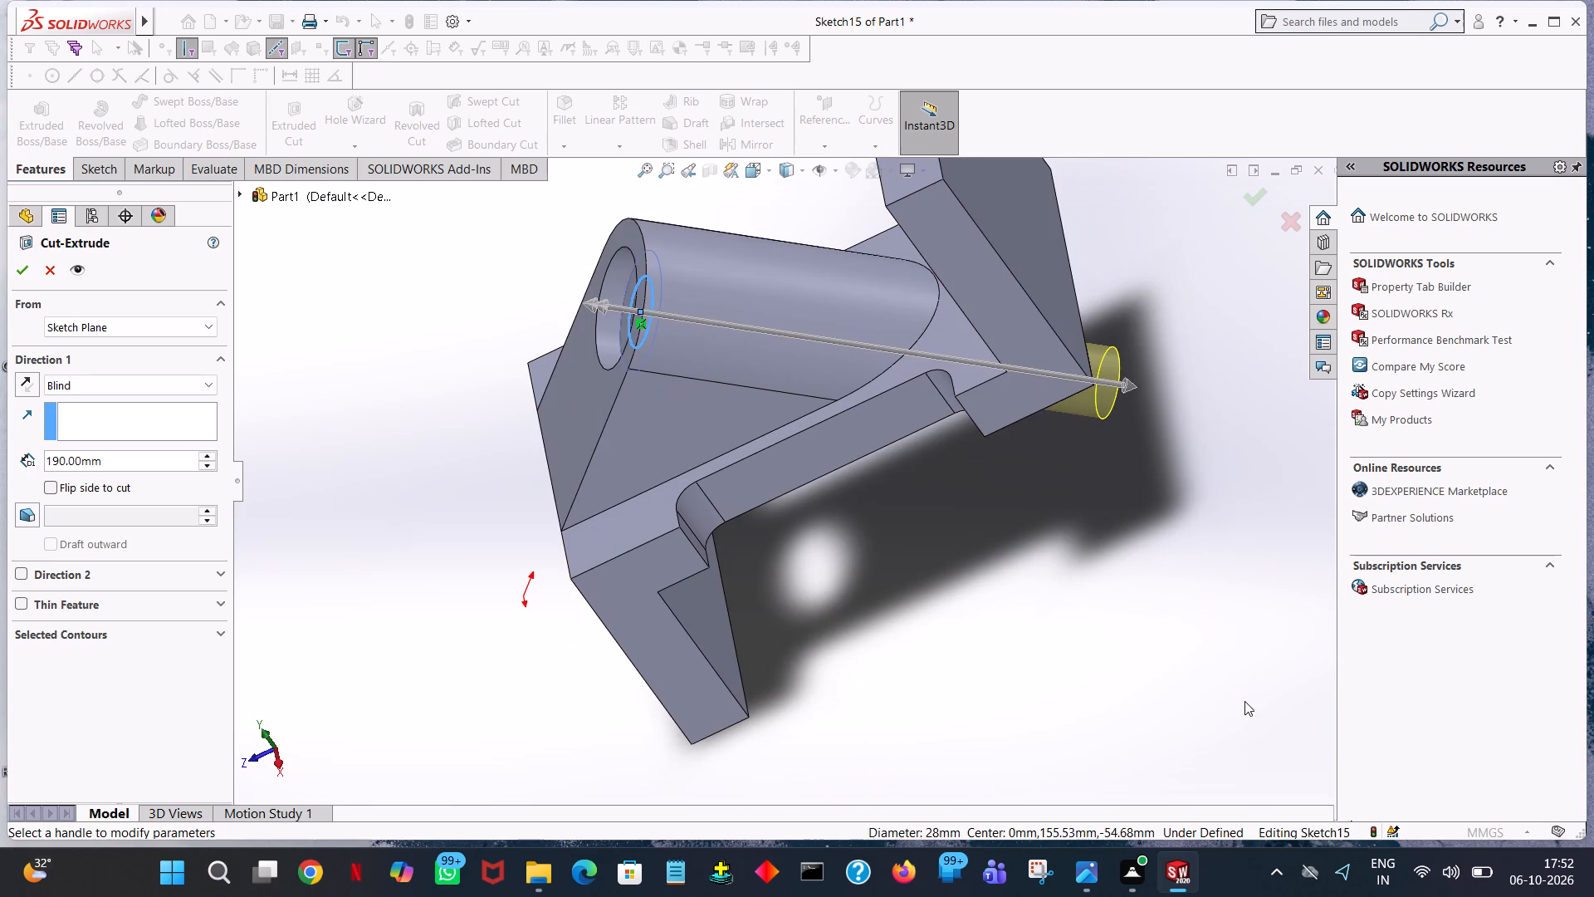
left_click(22, 268)
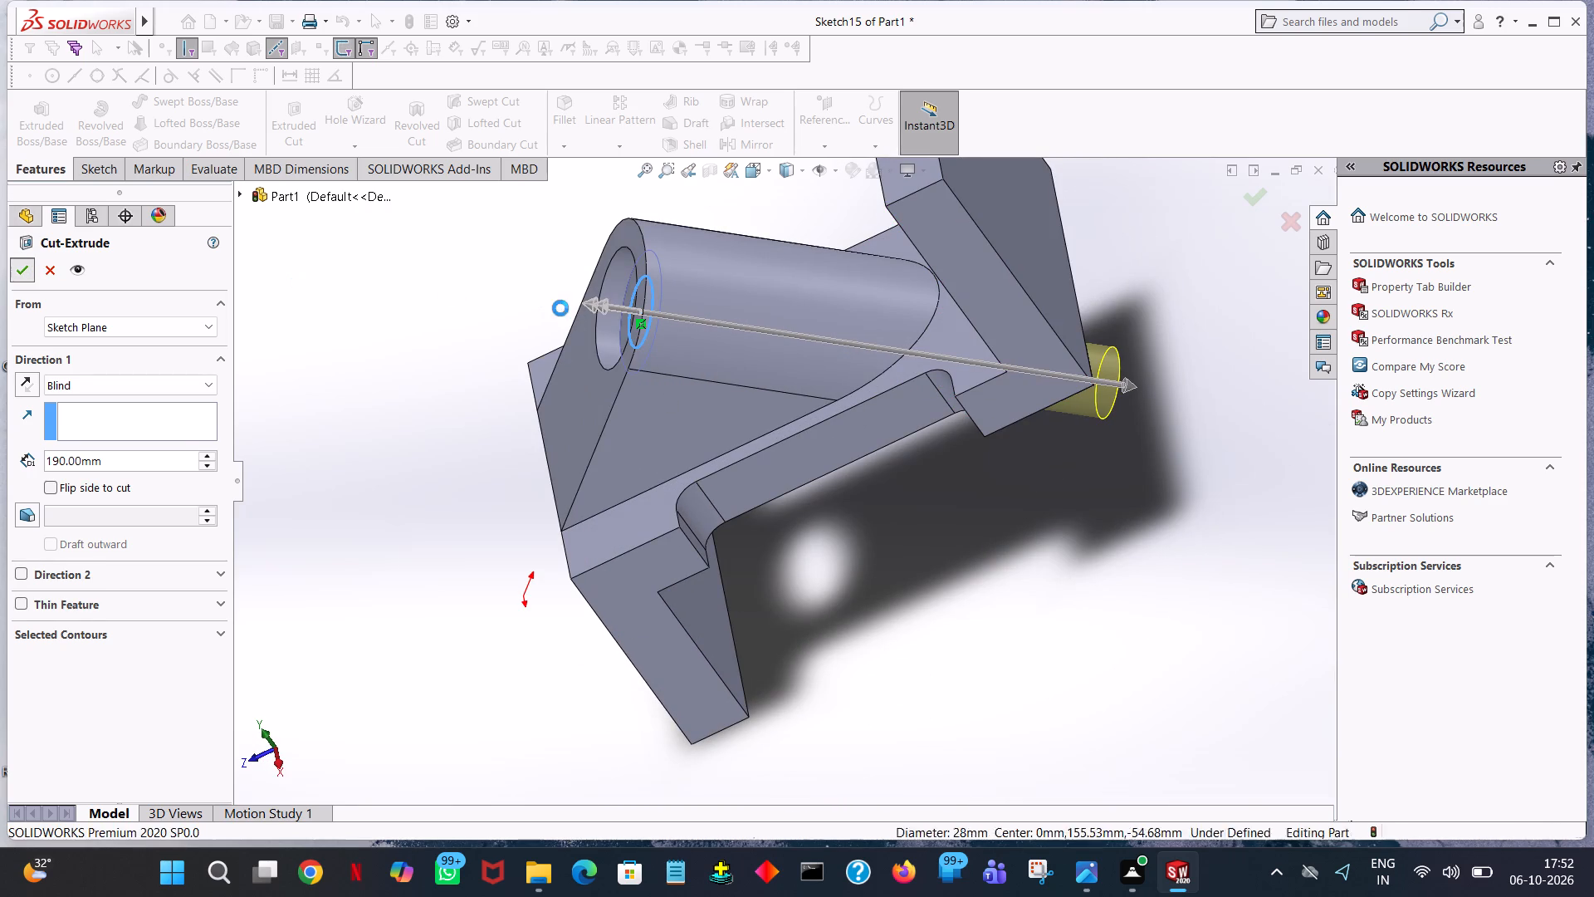
left_click(474, 316)
Start an Extruded Cut sketch on the inclined plate's outer face and view it face-on.
middle_click_drag(493, 301, 519, 267)
middle_click_drag(1098, 610, 1153, 439)
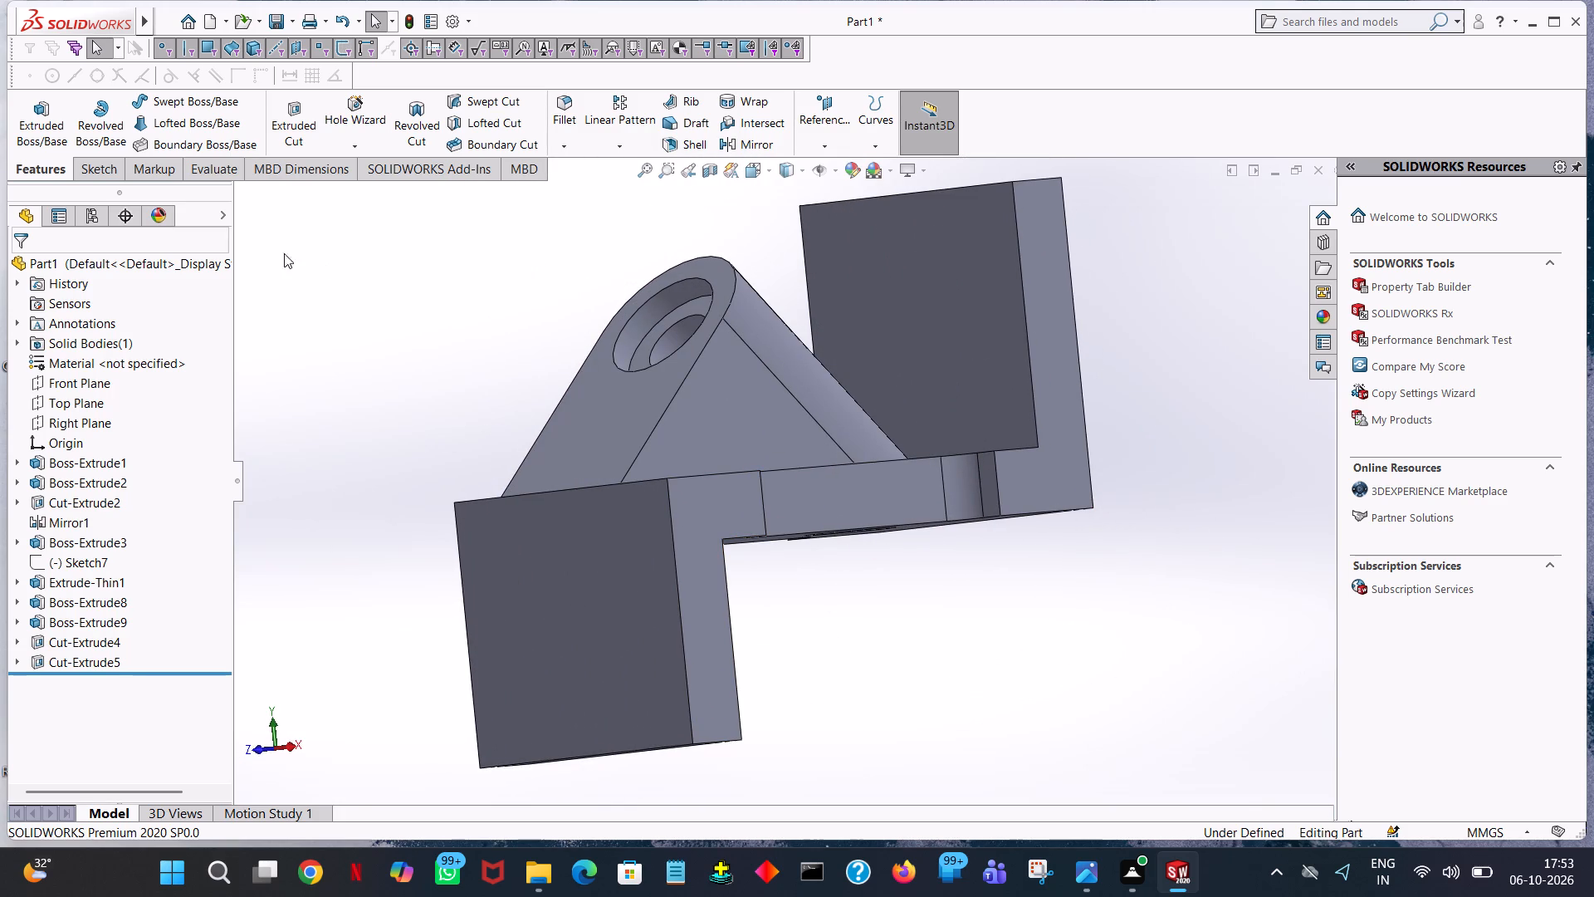
left_click(281, 132)
left_click(614, 410)
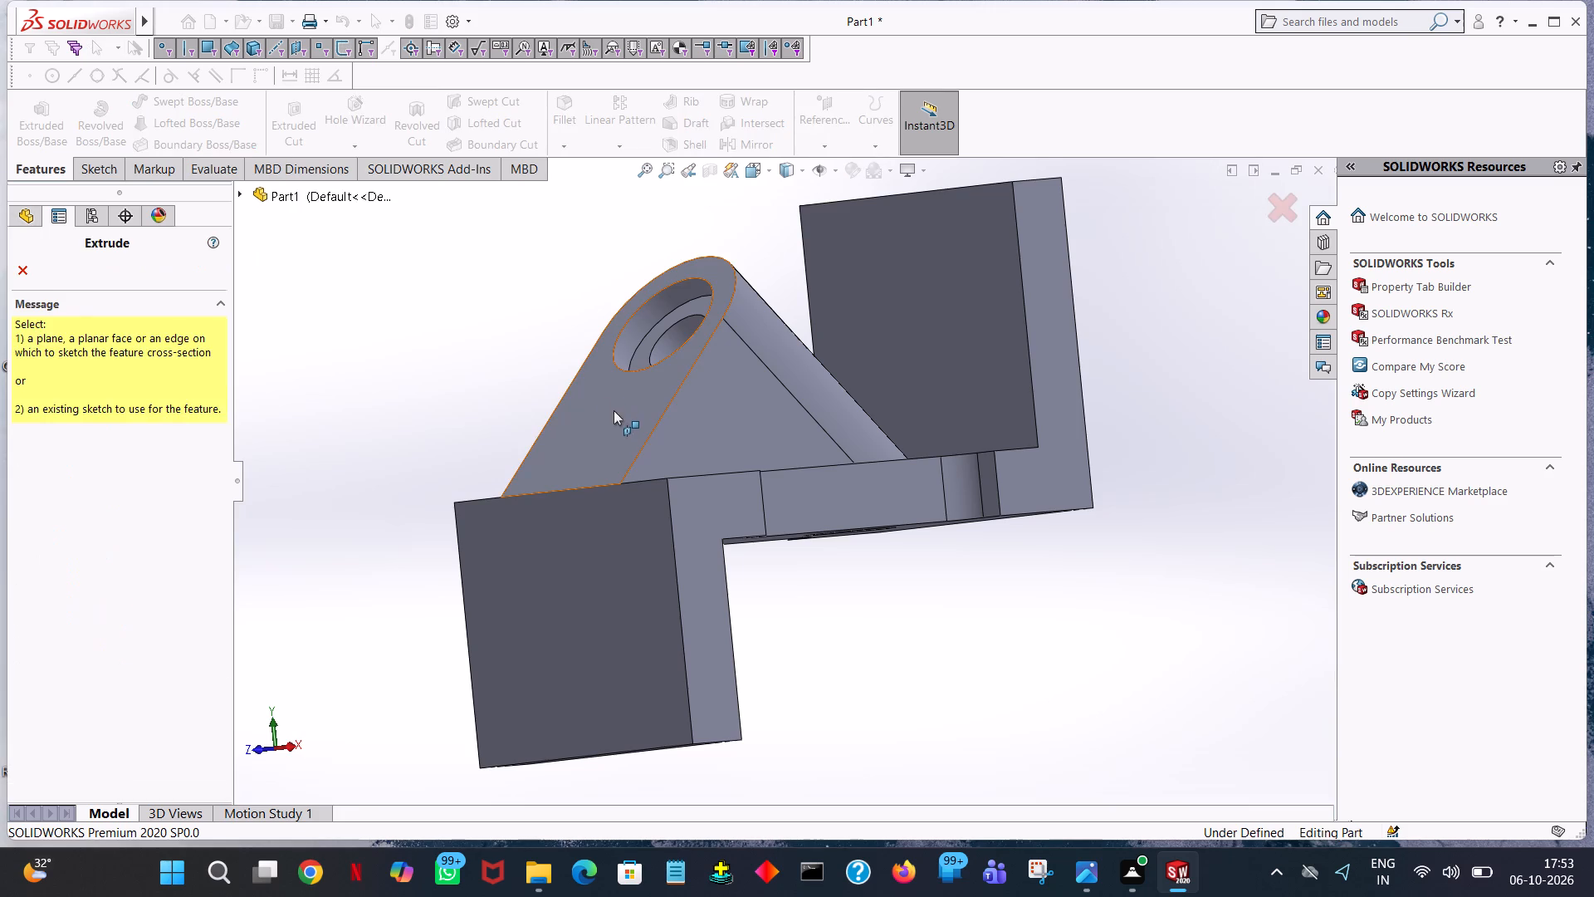
key("space")
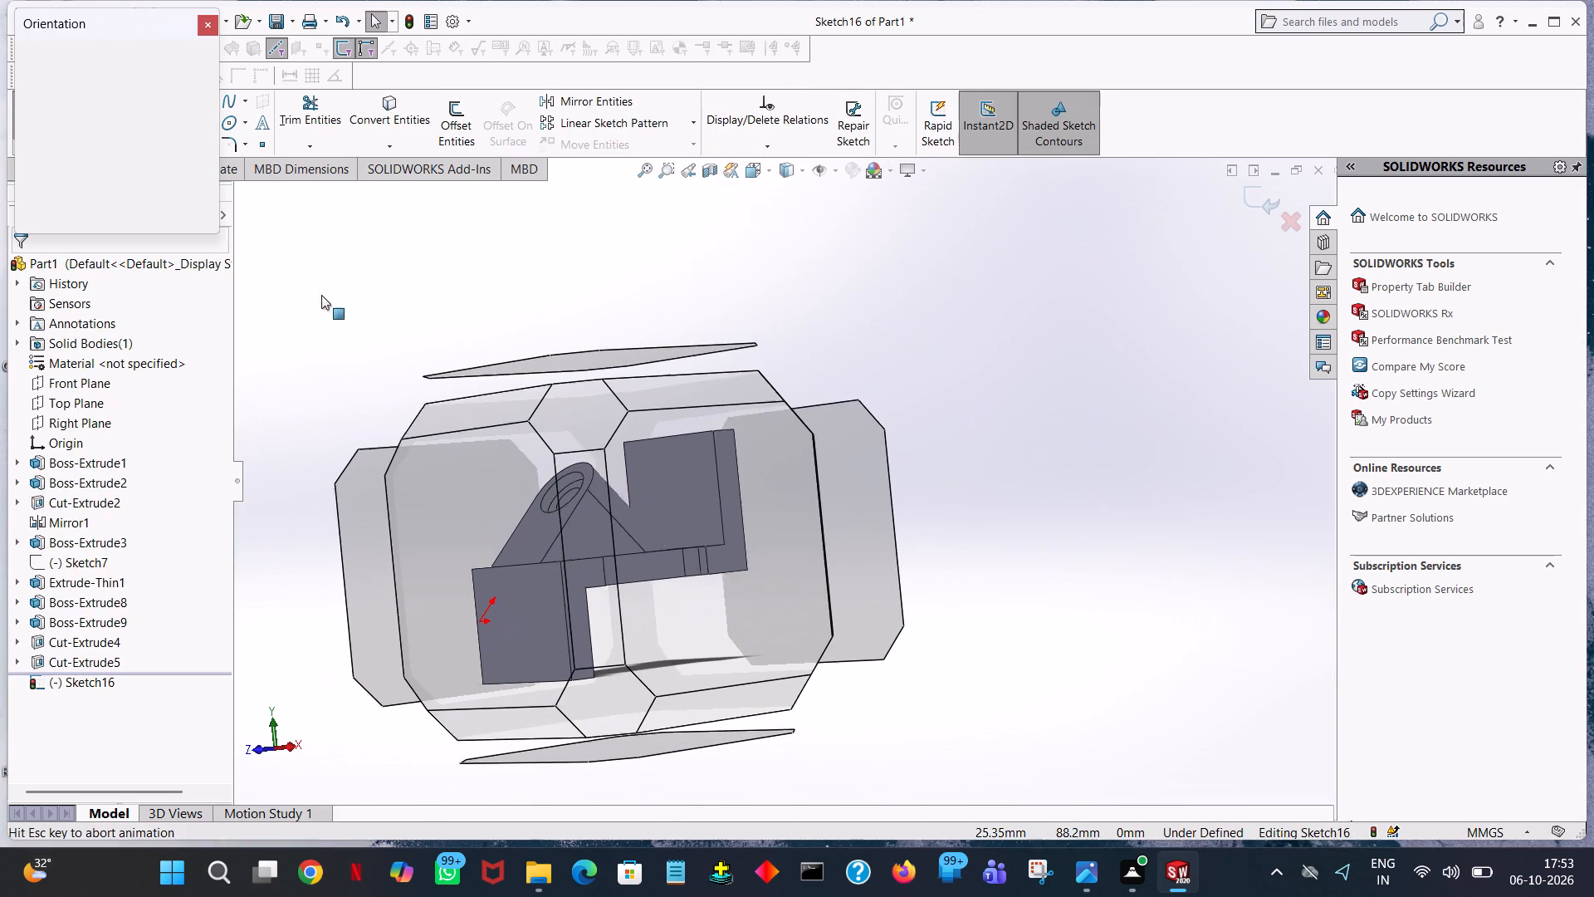
left_click(206, 116)
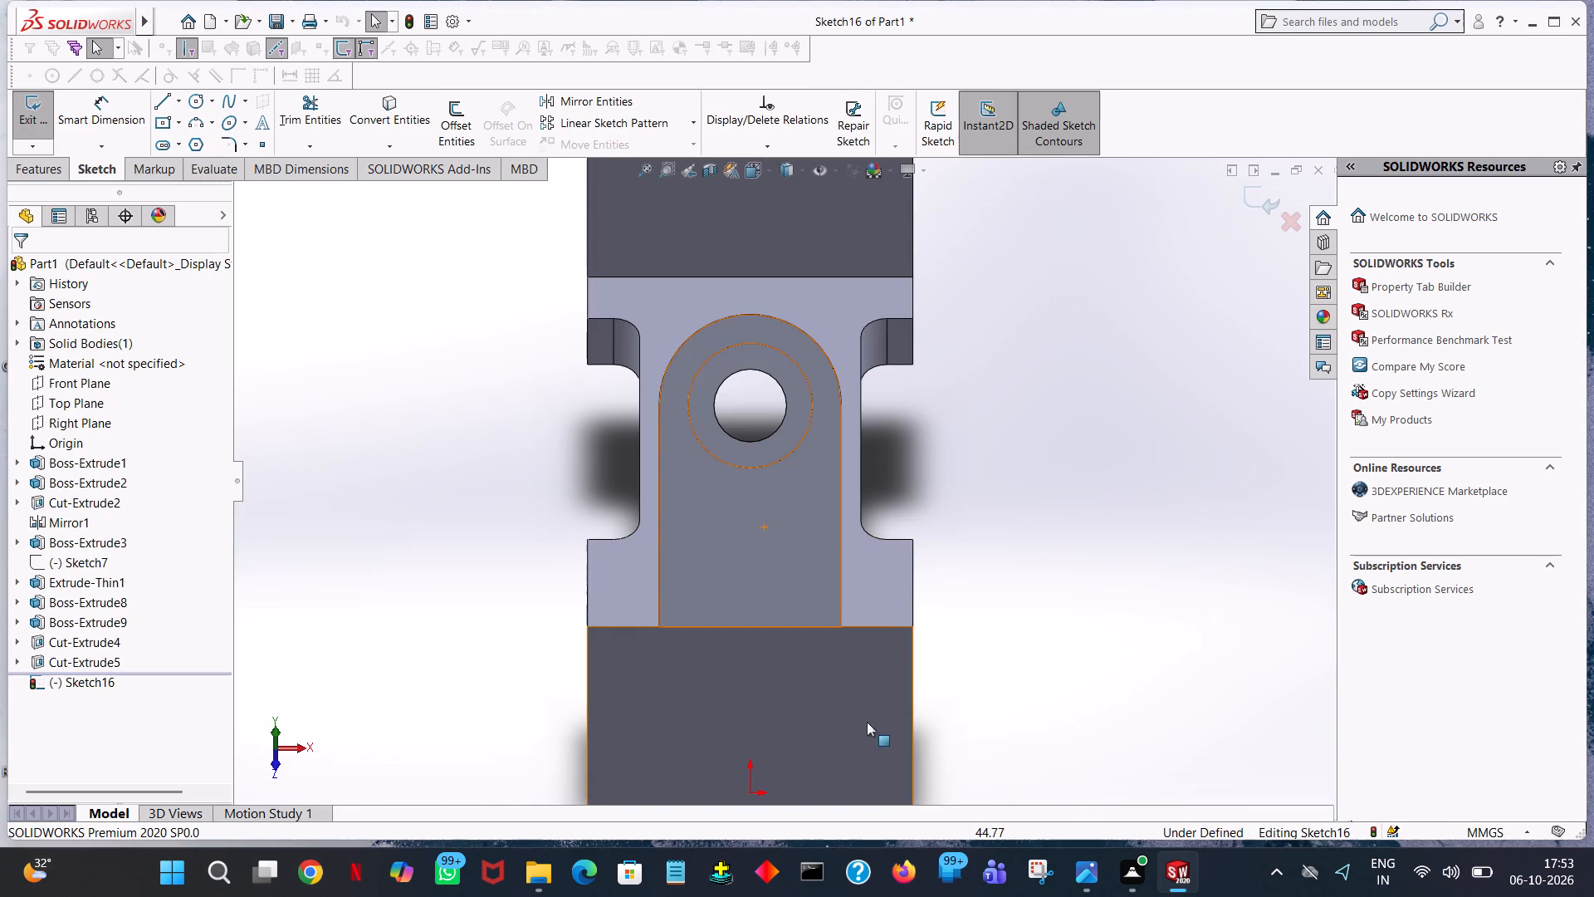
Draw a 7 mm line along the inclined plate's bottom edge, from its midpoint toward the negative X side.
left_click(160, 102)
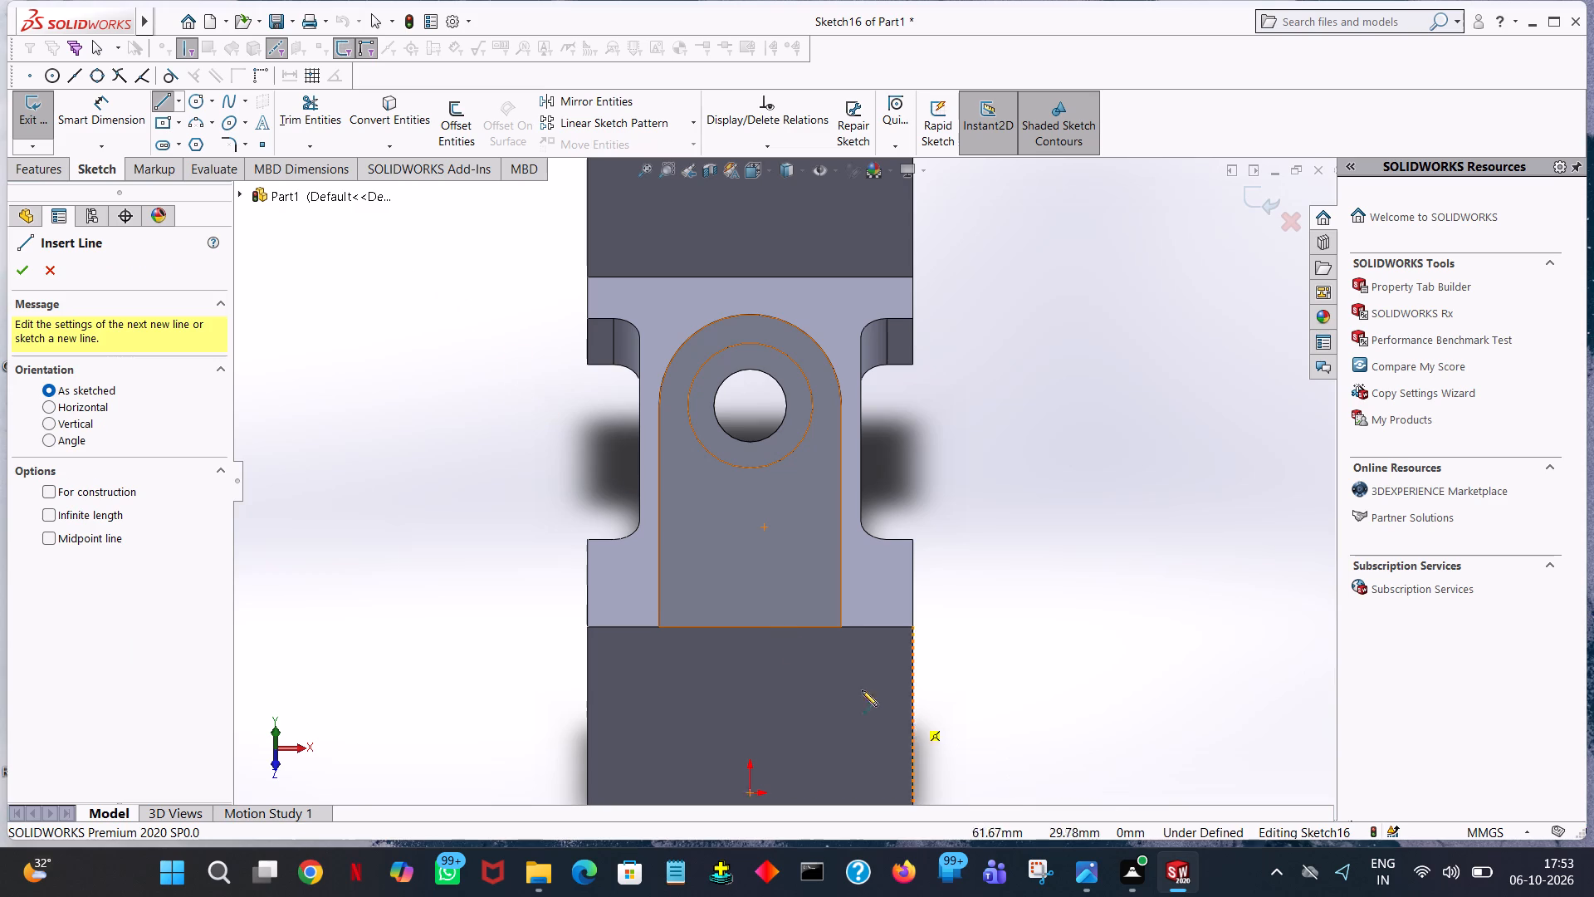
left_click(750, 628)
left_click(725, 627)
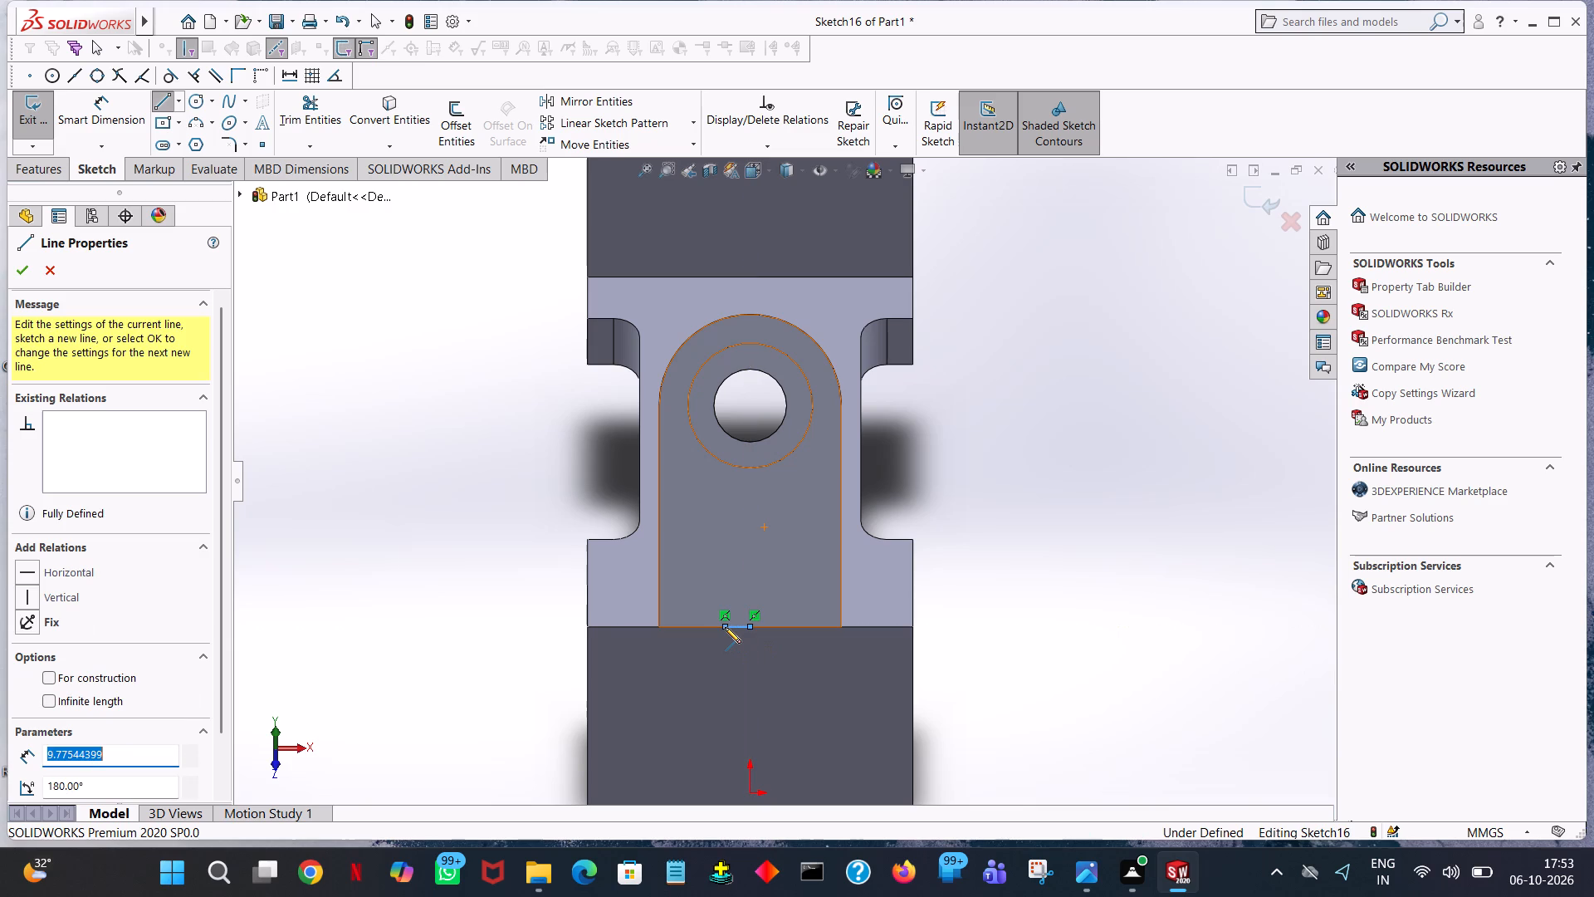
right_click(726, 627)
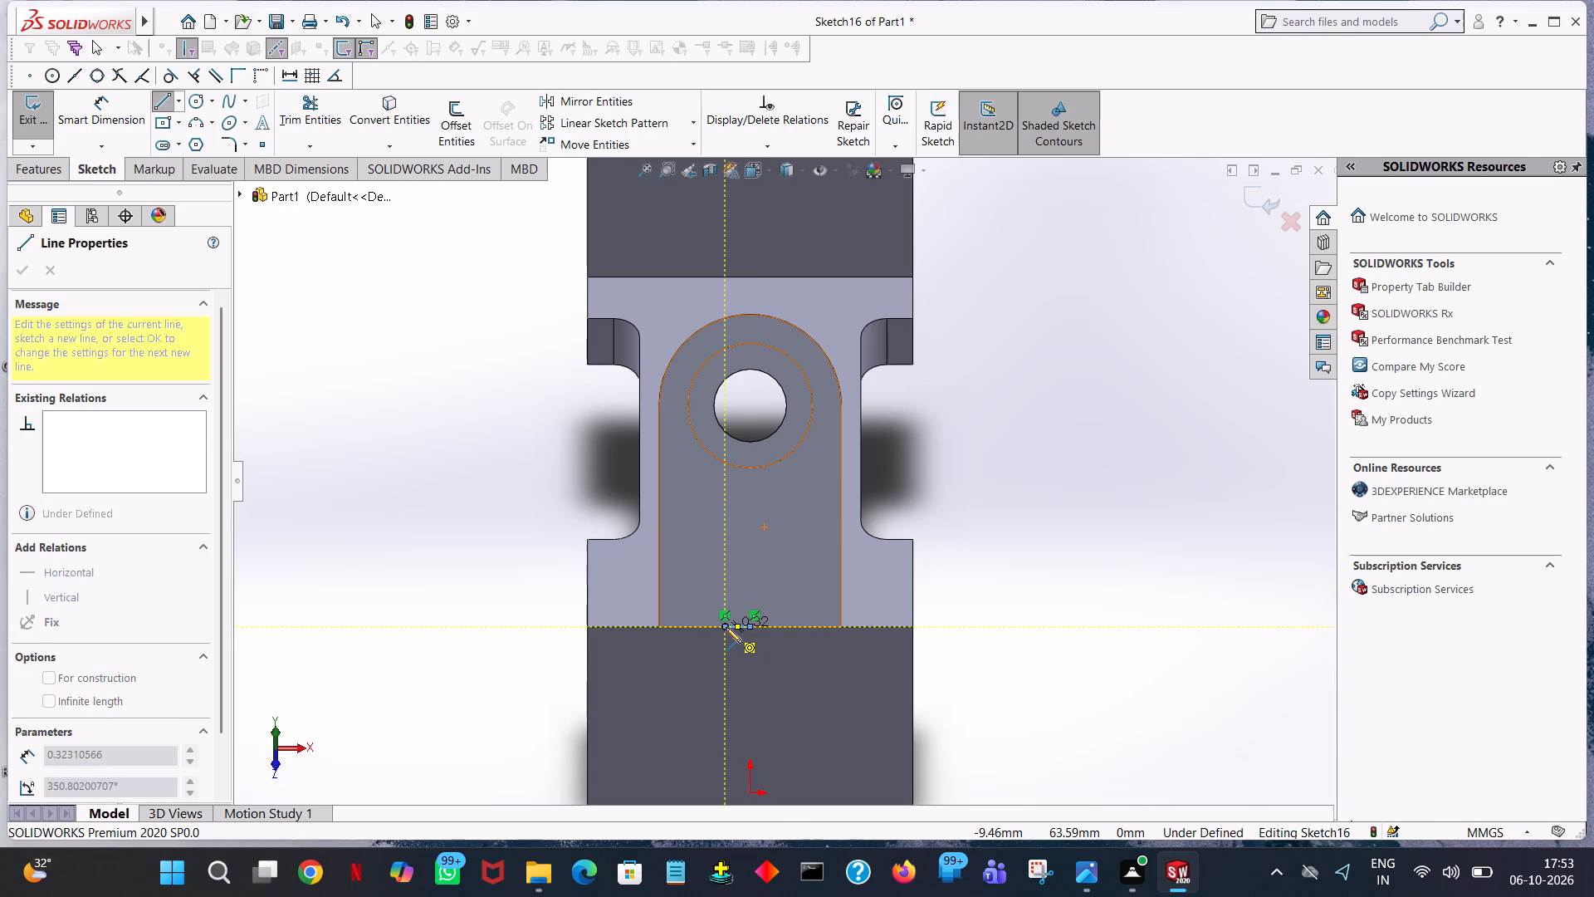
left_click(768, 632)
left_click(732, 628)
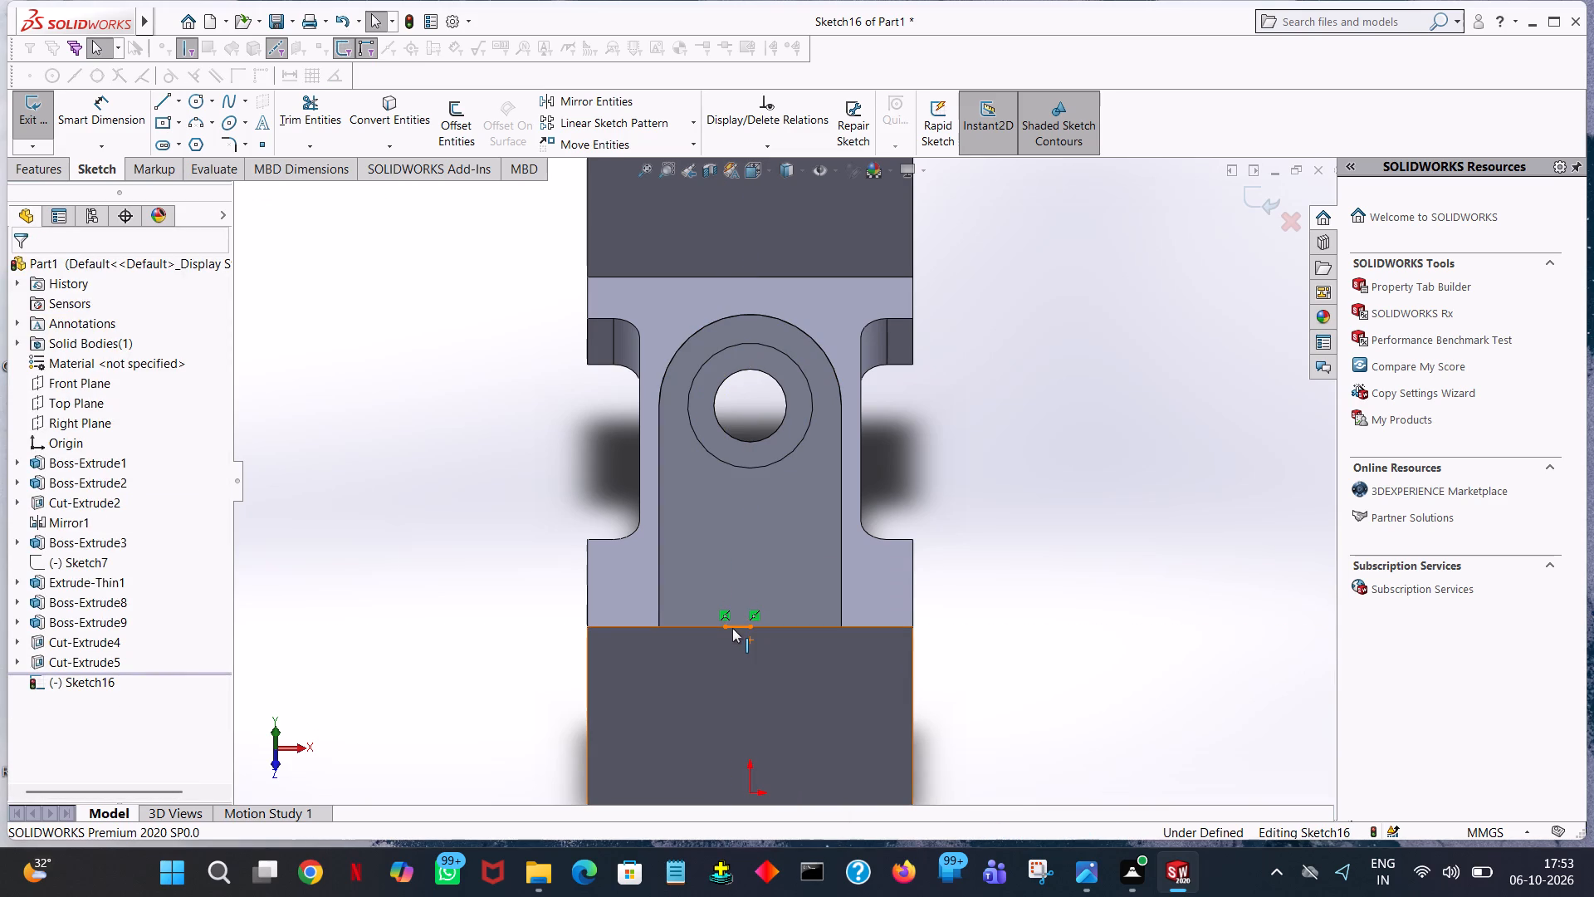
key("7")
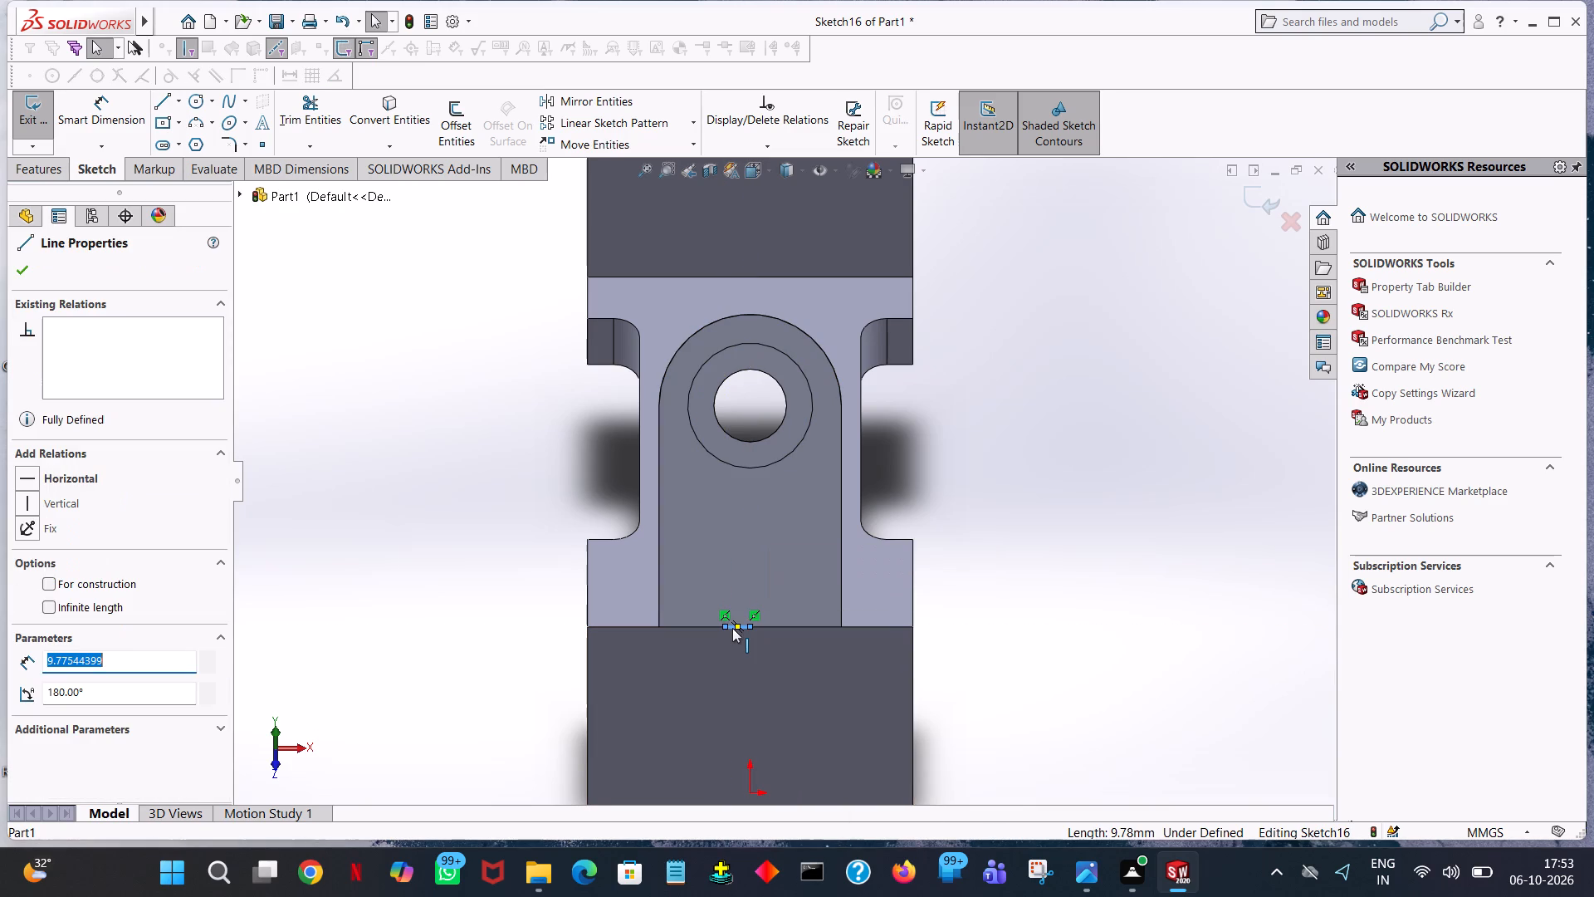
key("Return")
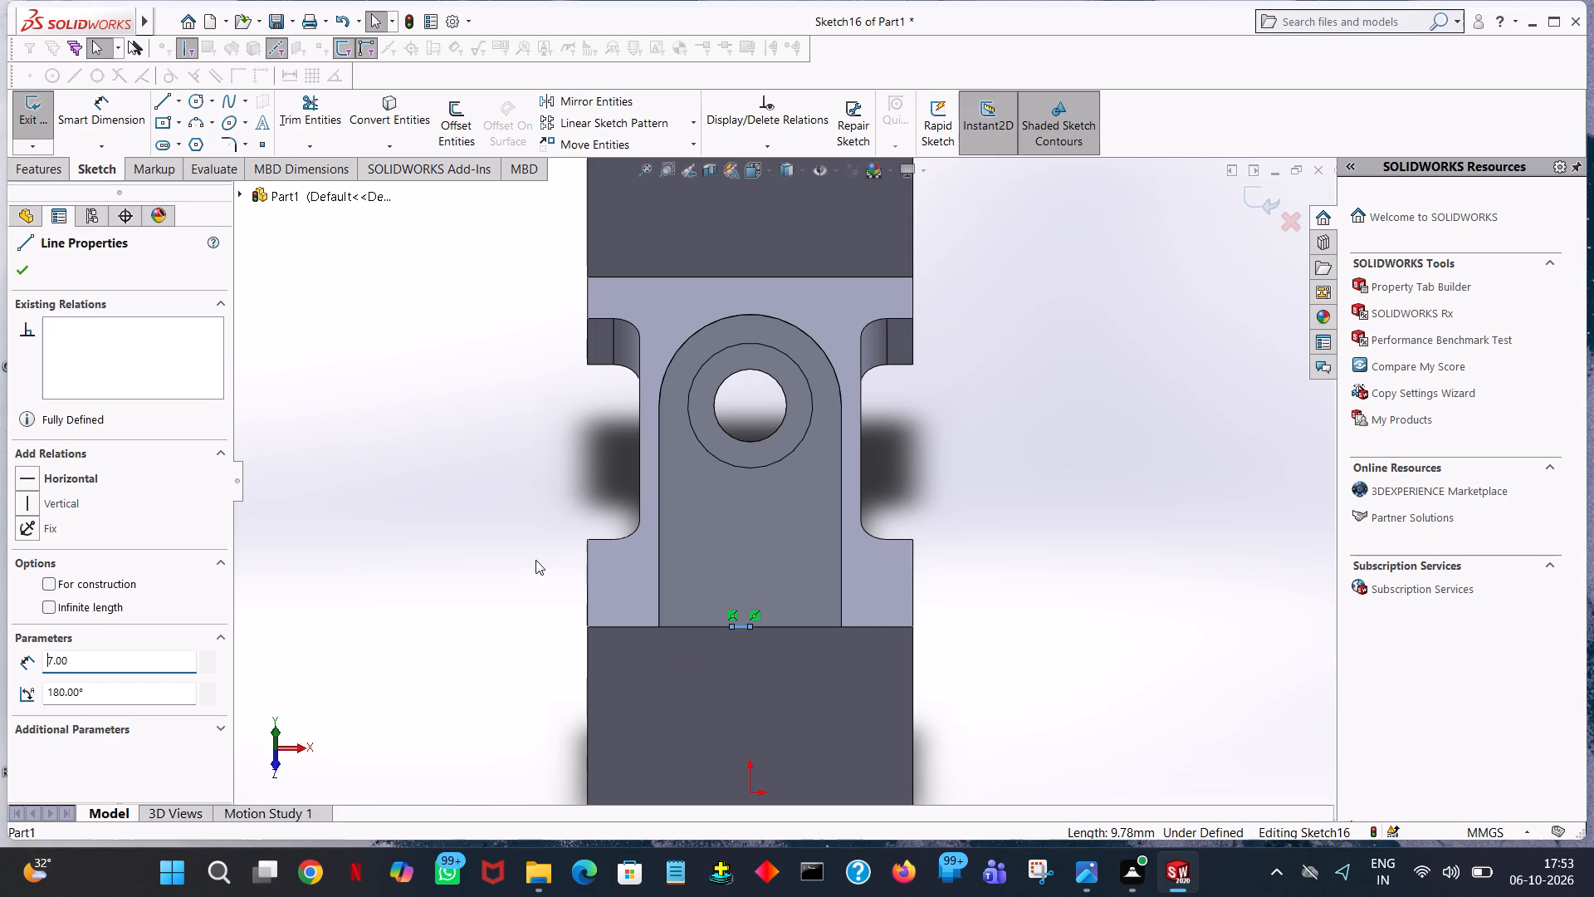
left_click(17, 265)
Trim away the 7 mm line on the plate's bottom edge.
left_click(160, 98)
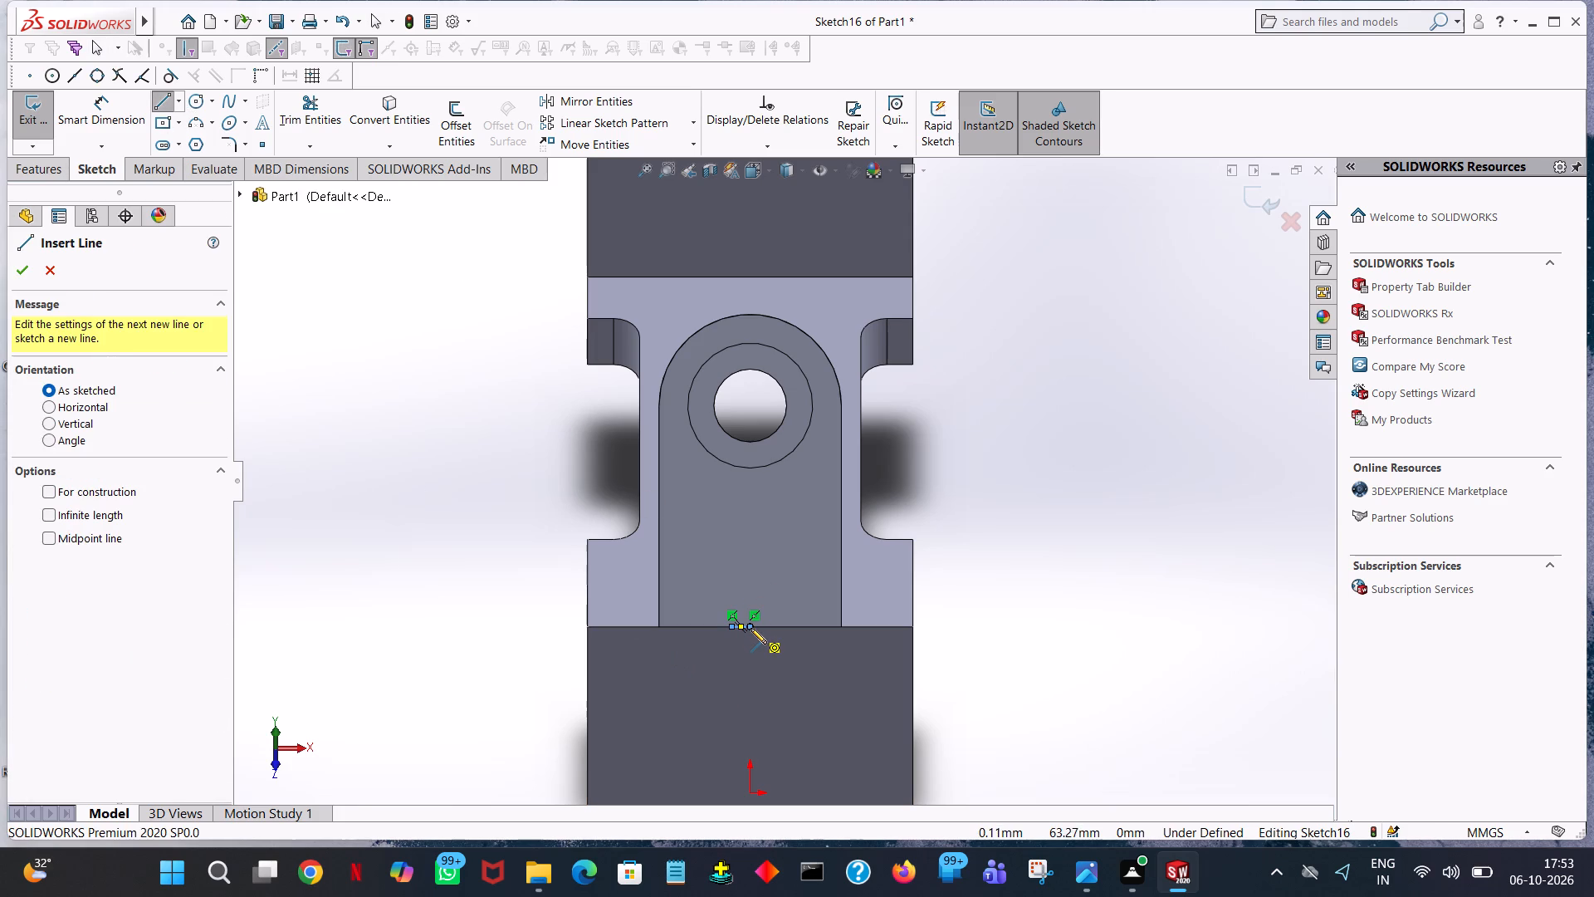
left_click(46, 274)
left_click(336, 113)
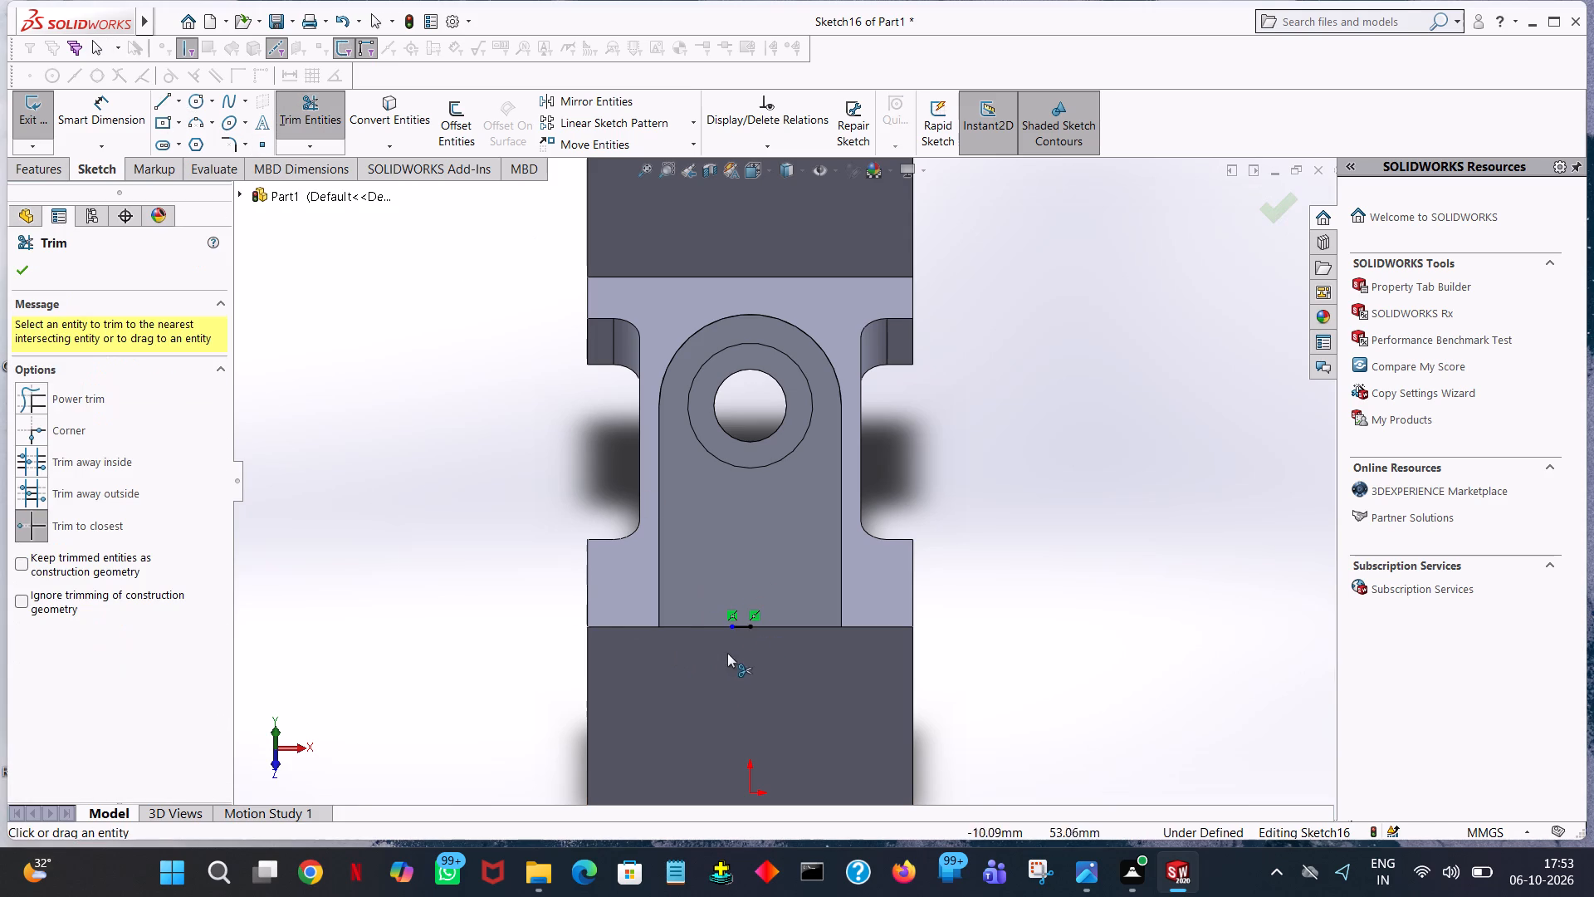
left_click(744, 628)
Draw a 7 mm line along the inclined plate's bottom edge, from its midpoint toward the positive X side.
left_click(165, 110)
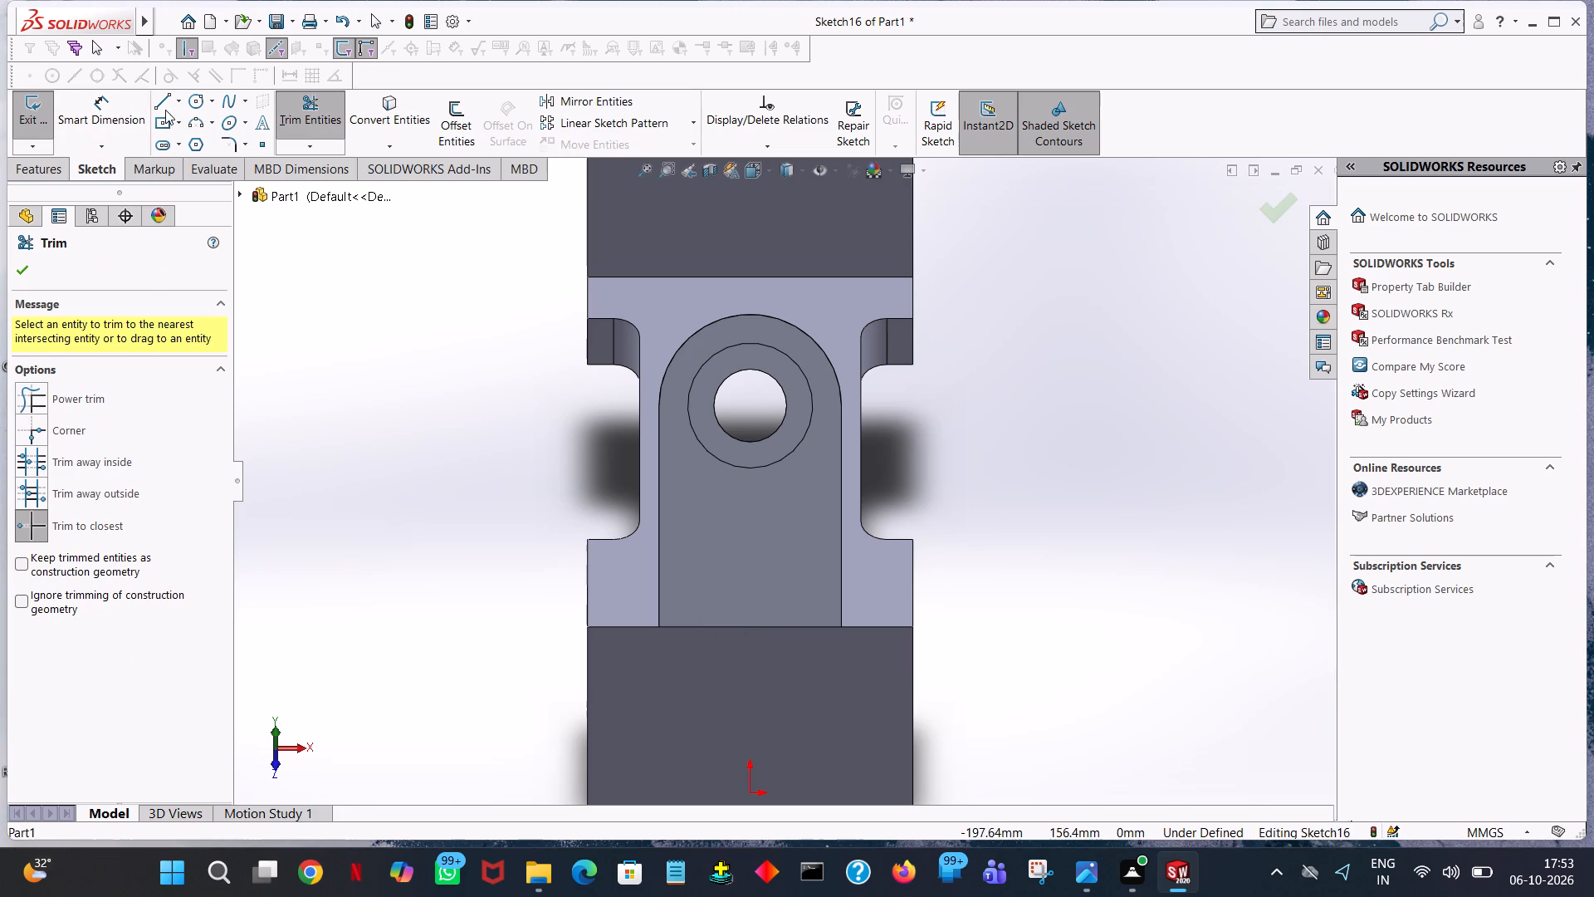
left_click(751, 625)
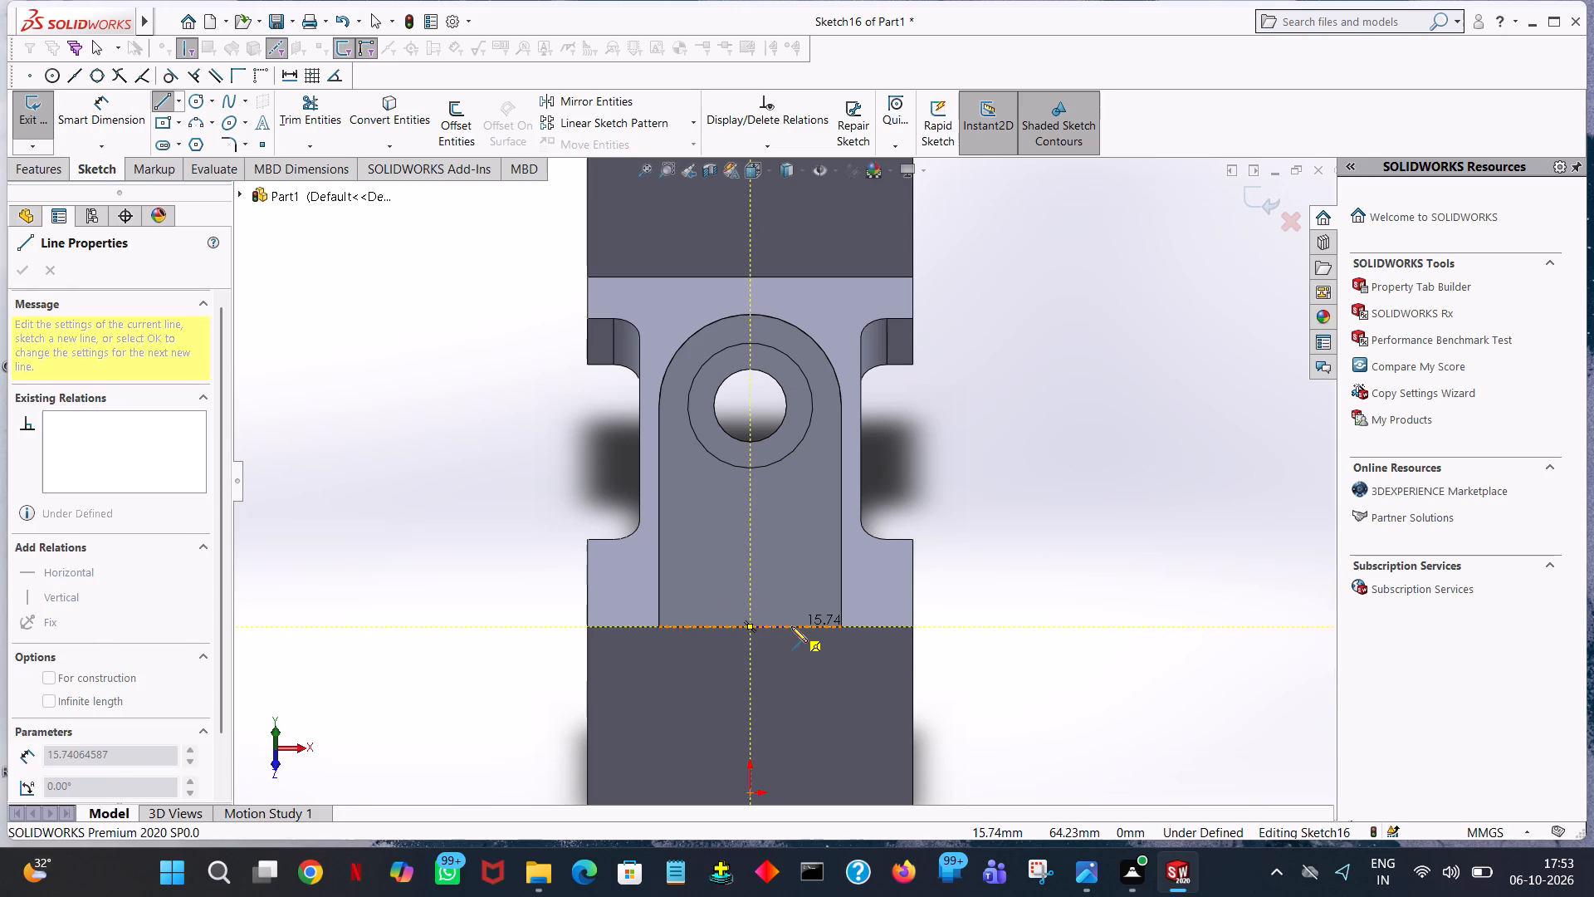
left_click(791, 626)
key("7")
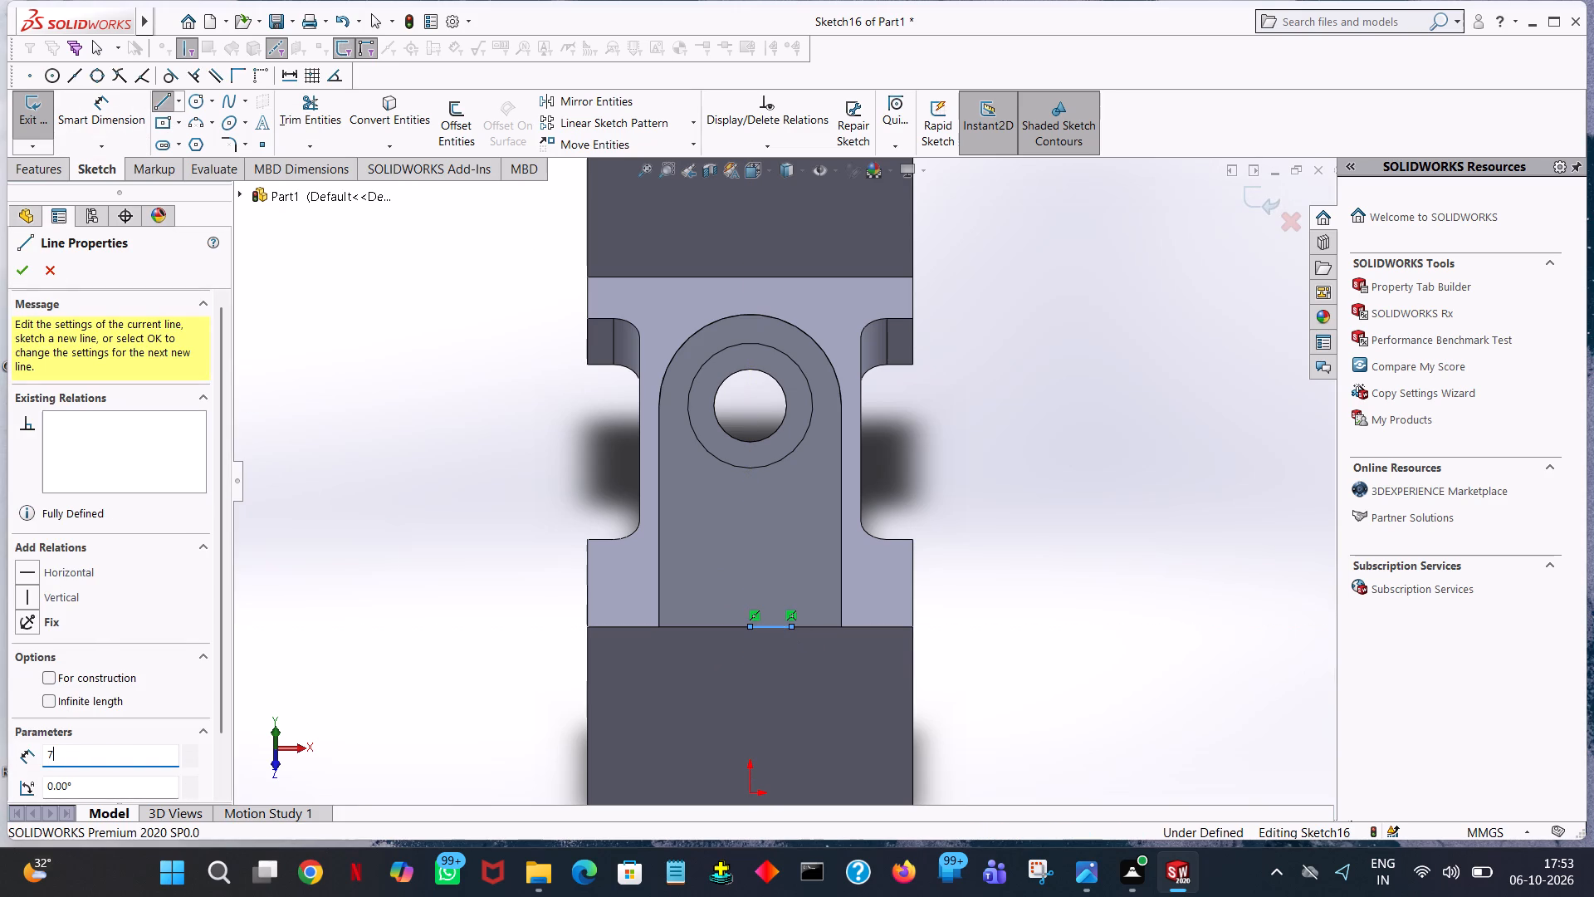
key("Return")
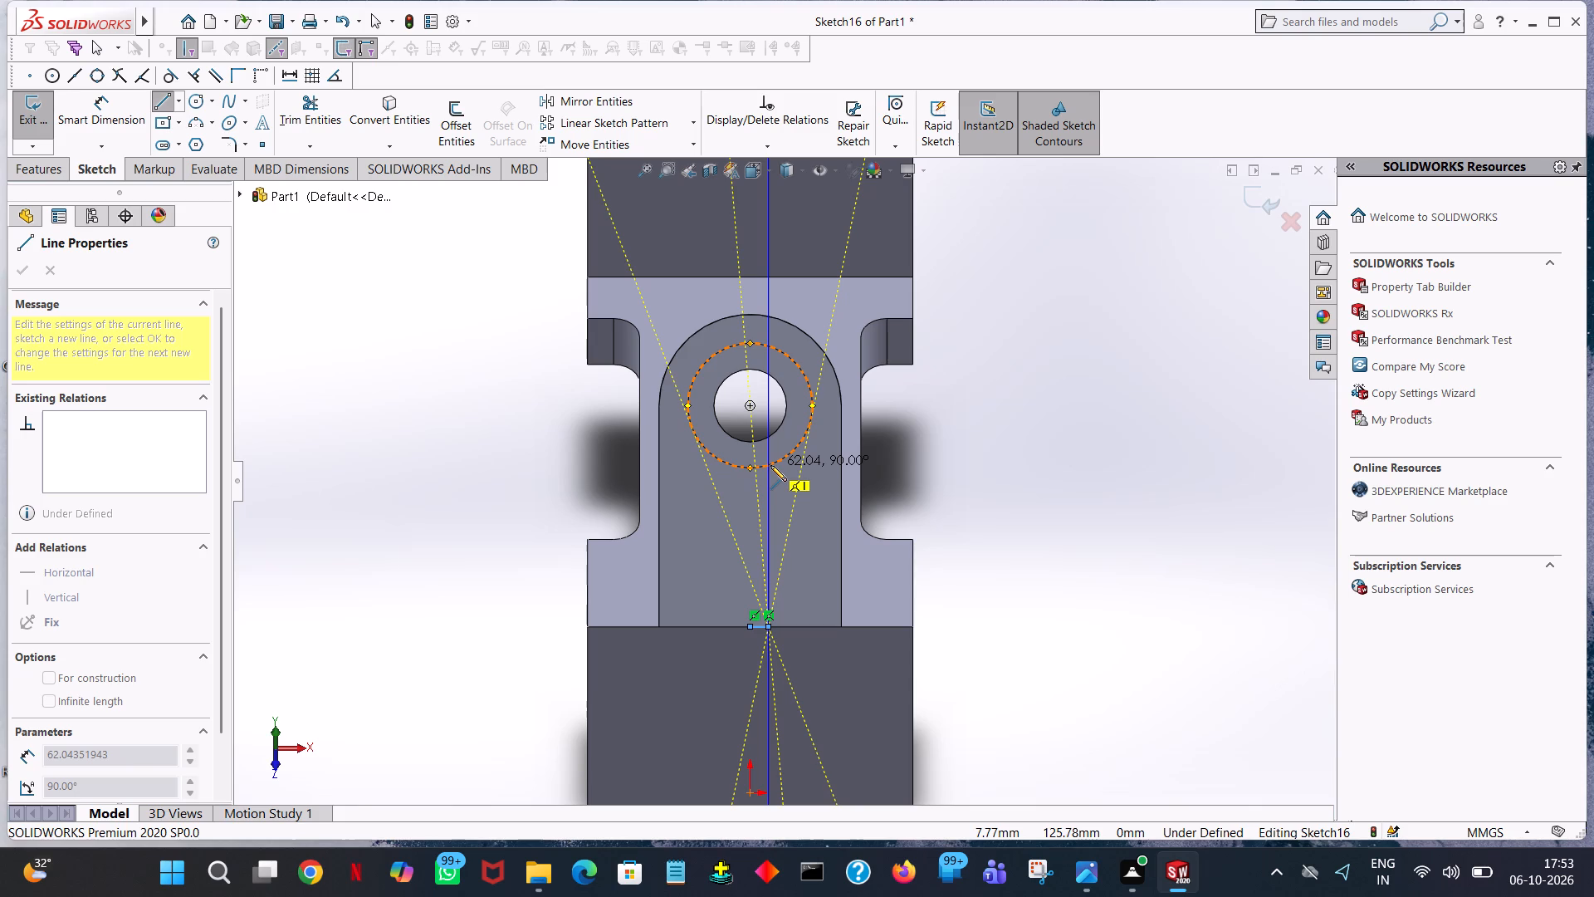
Complete a 14 mm wide rectangular profile running about 62 mm up to the recess circle and back down, closed along the bottom edge.
left_click(770, 465)
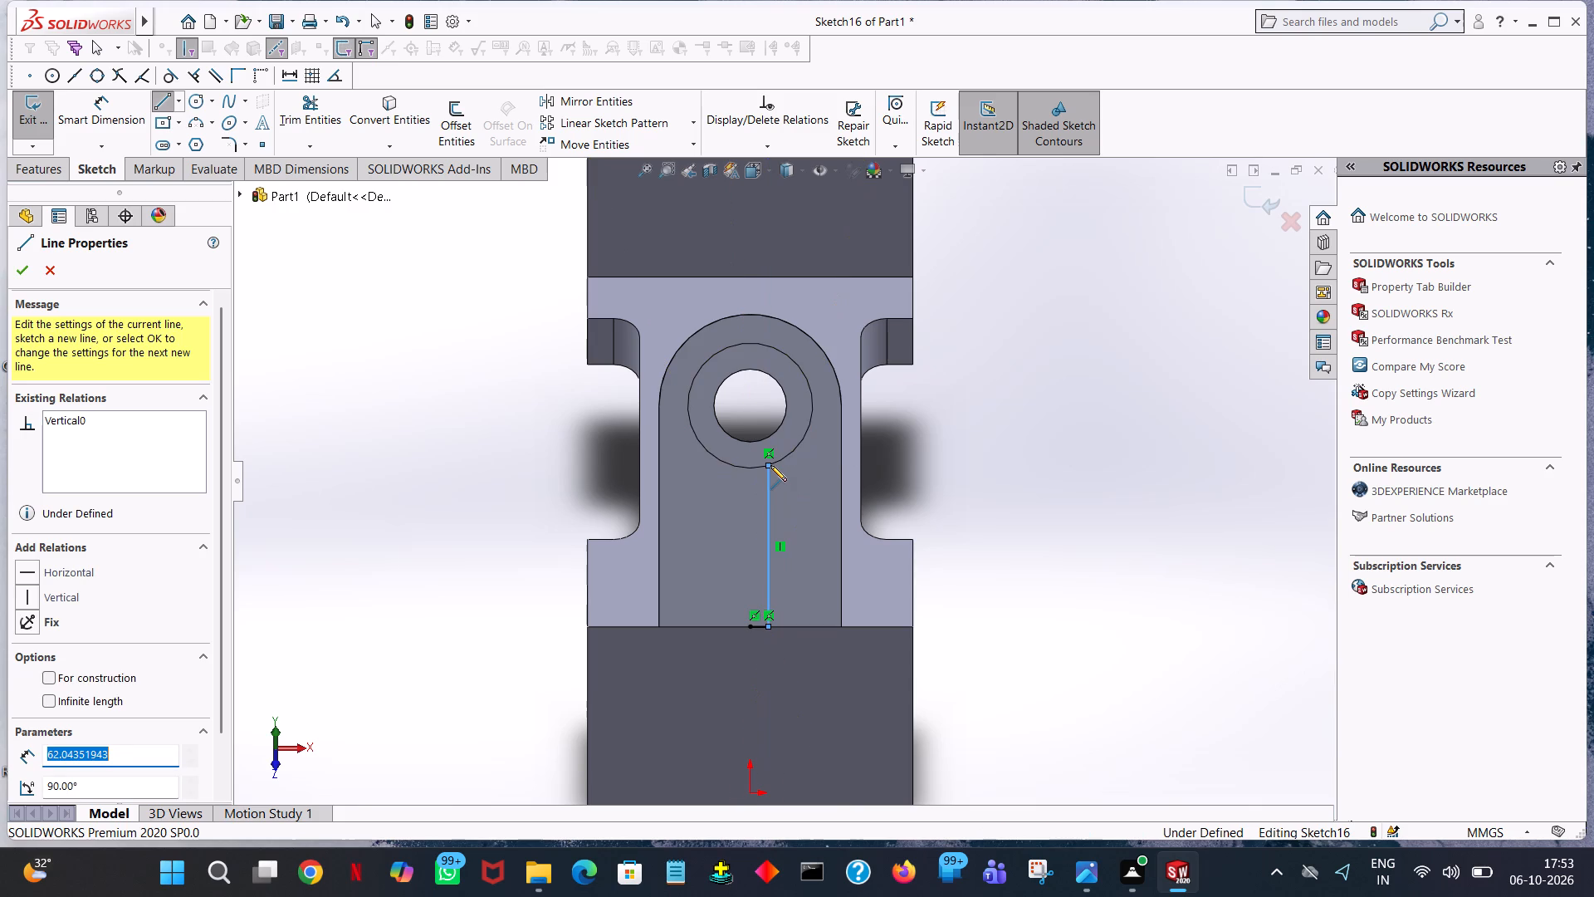
left_click(697, 462)
type("14")
key("Return")
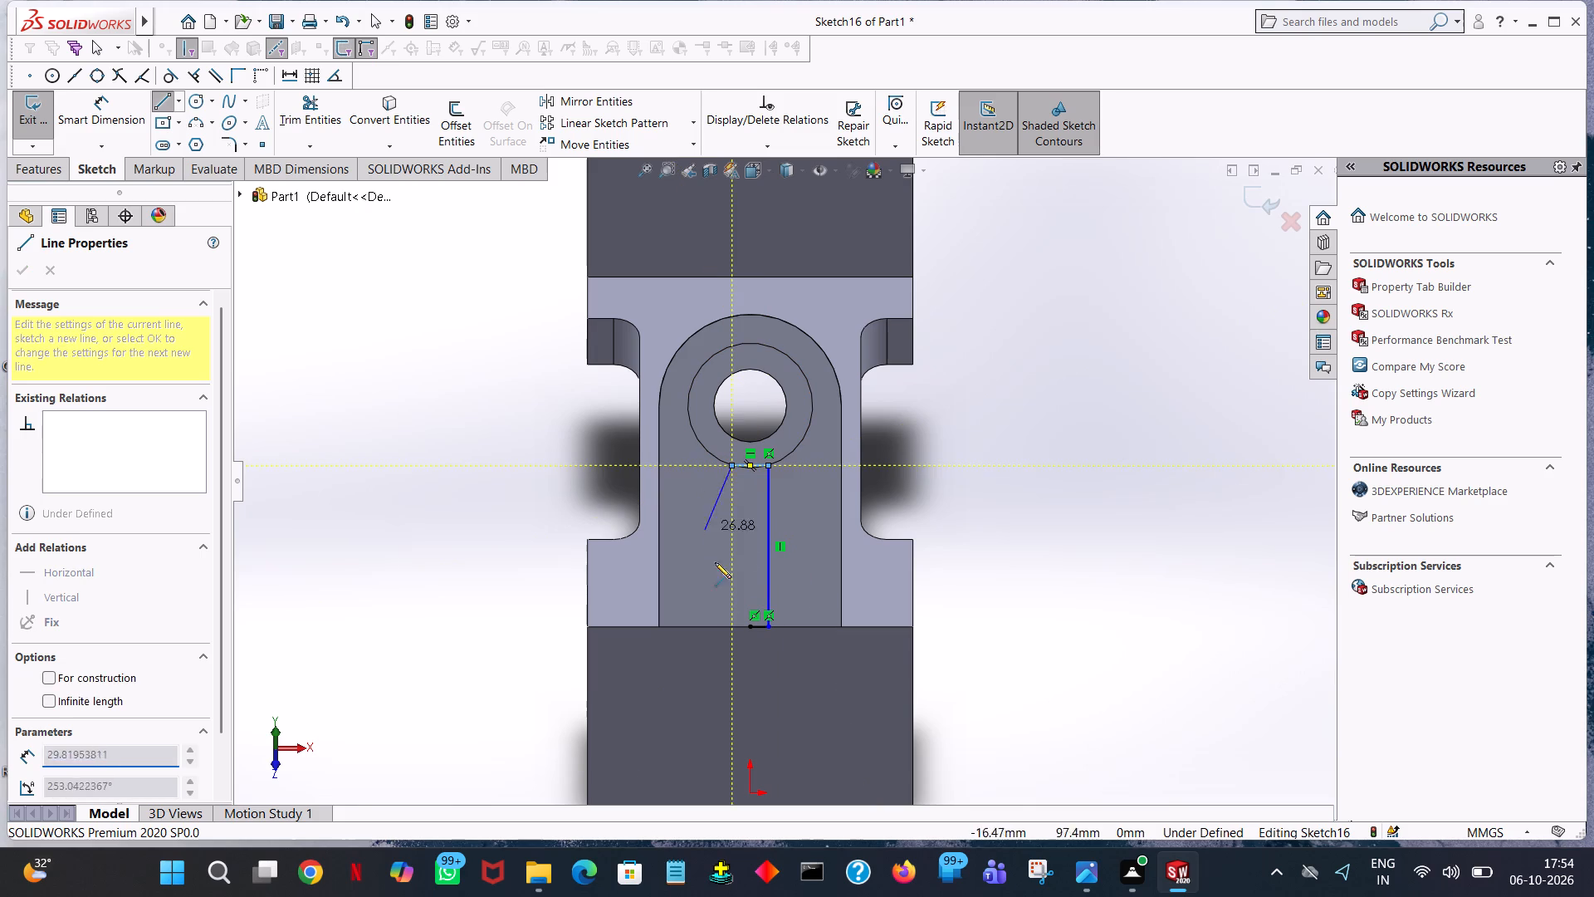
left_click(732, 625)
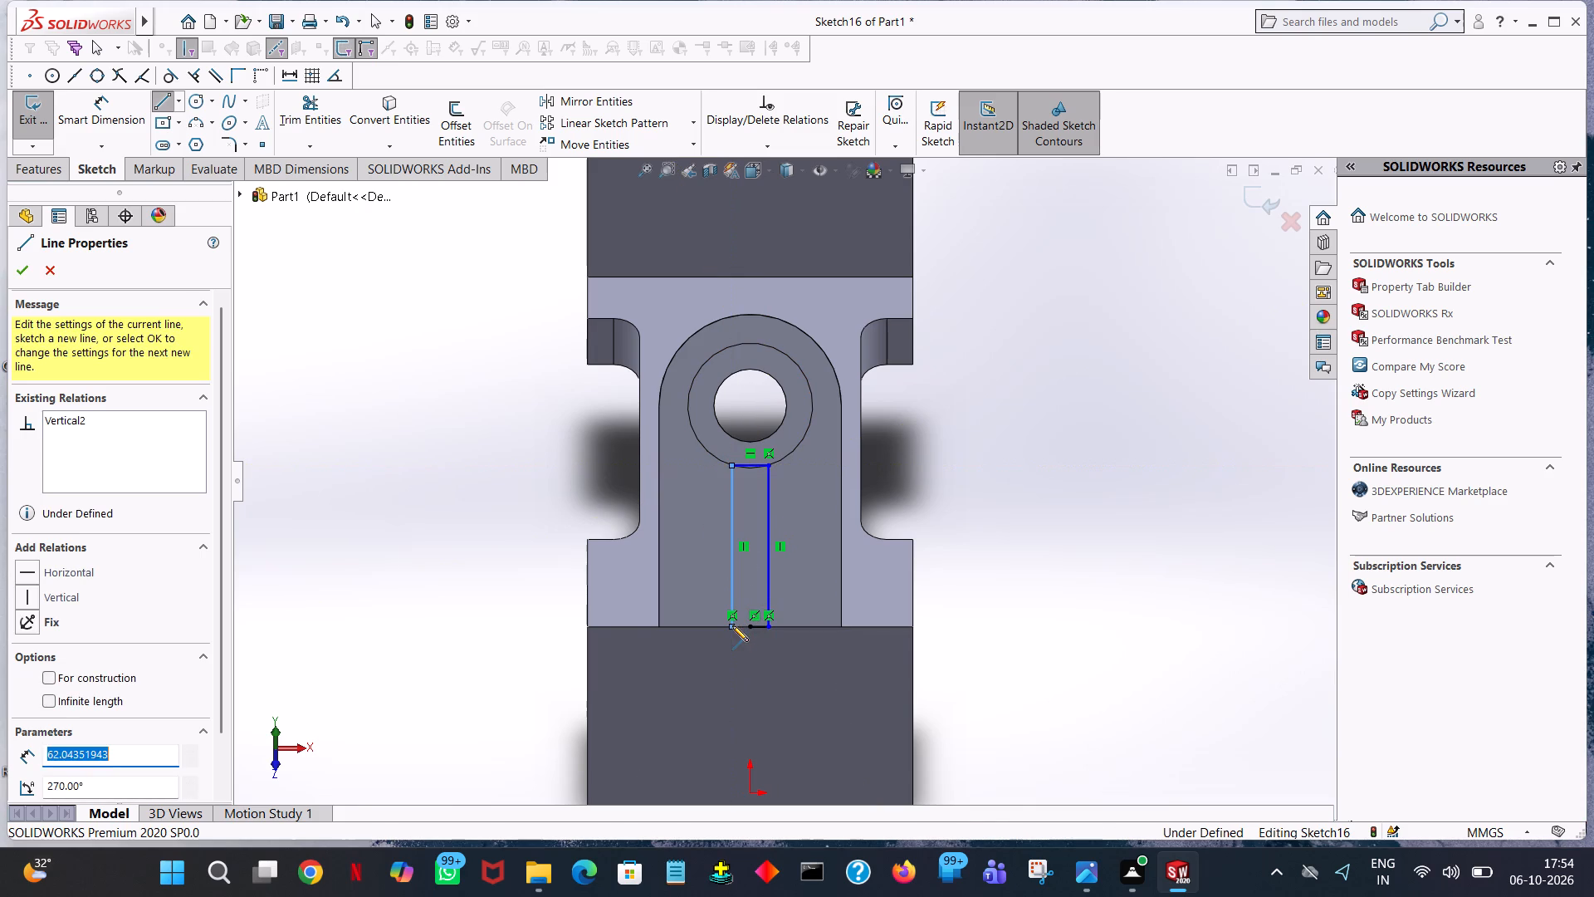
left_click(749, 627)
right_click(749, 627)
left_click(769, 631)
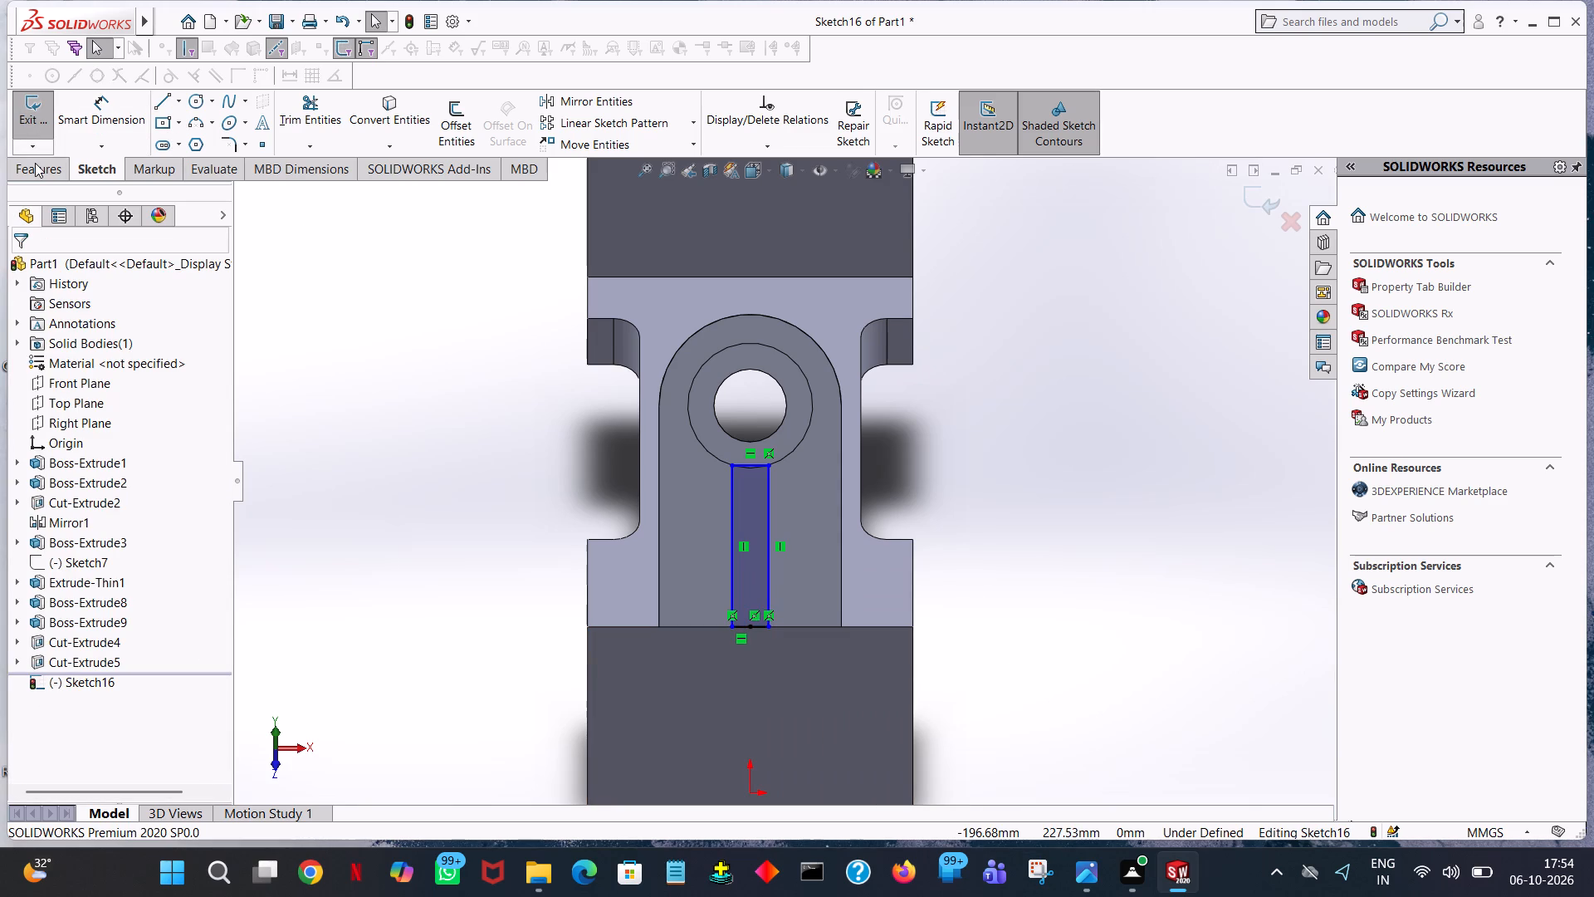
Cut the 14 mm wide rectangular profile 10 mm deep Blind into the inclined plate.
left_click(63, 172)
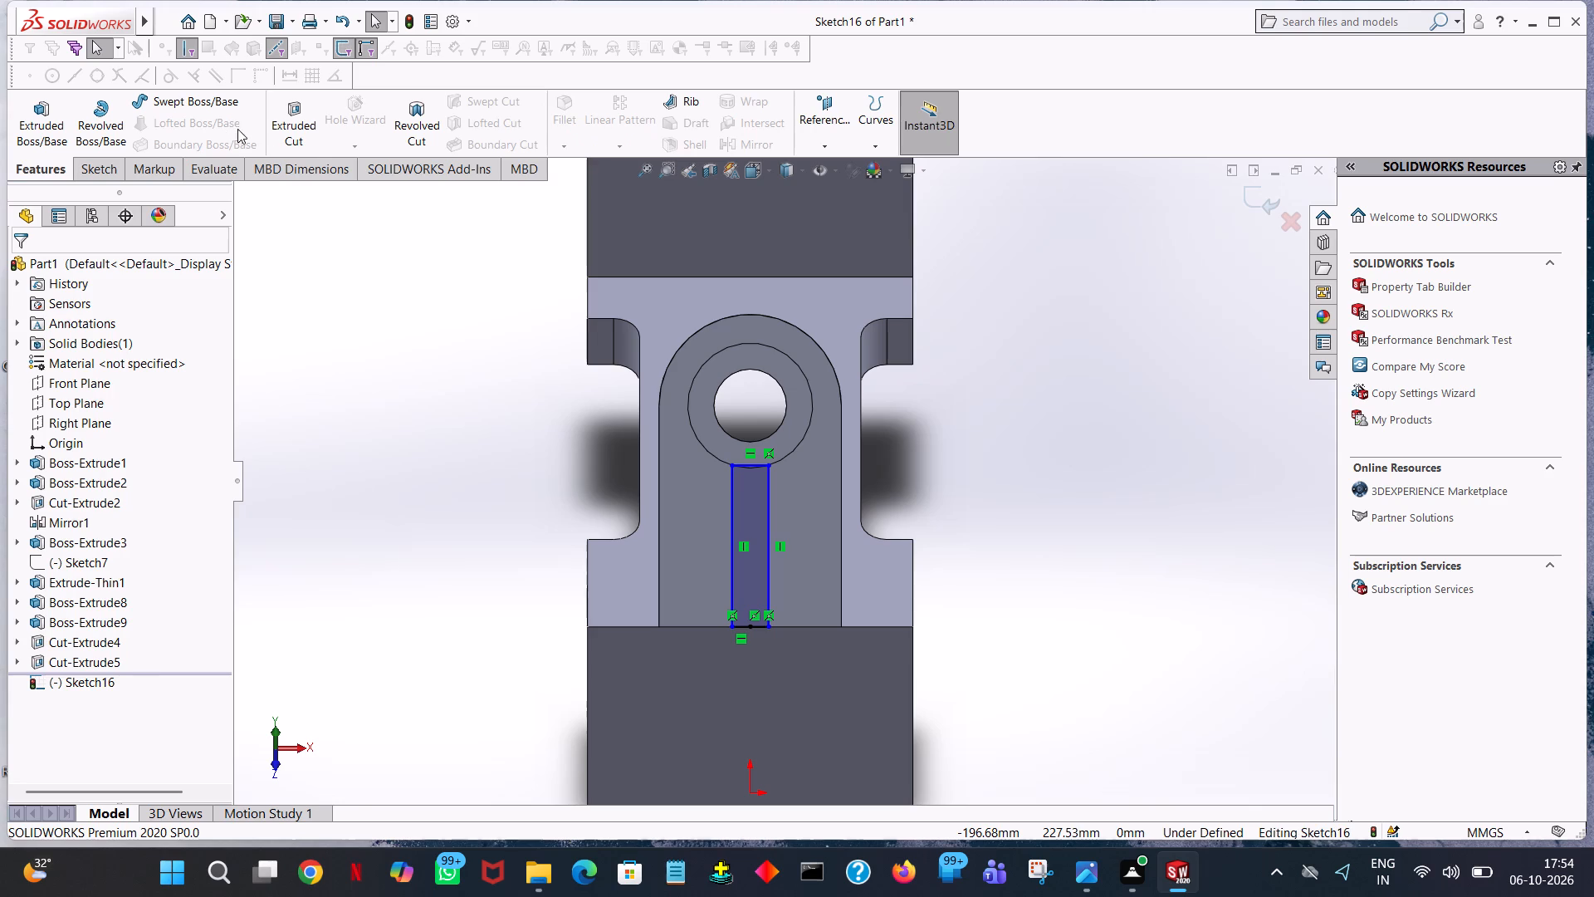
left_click(277, 129)
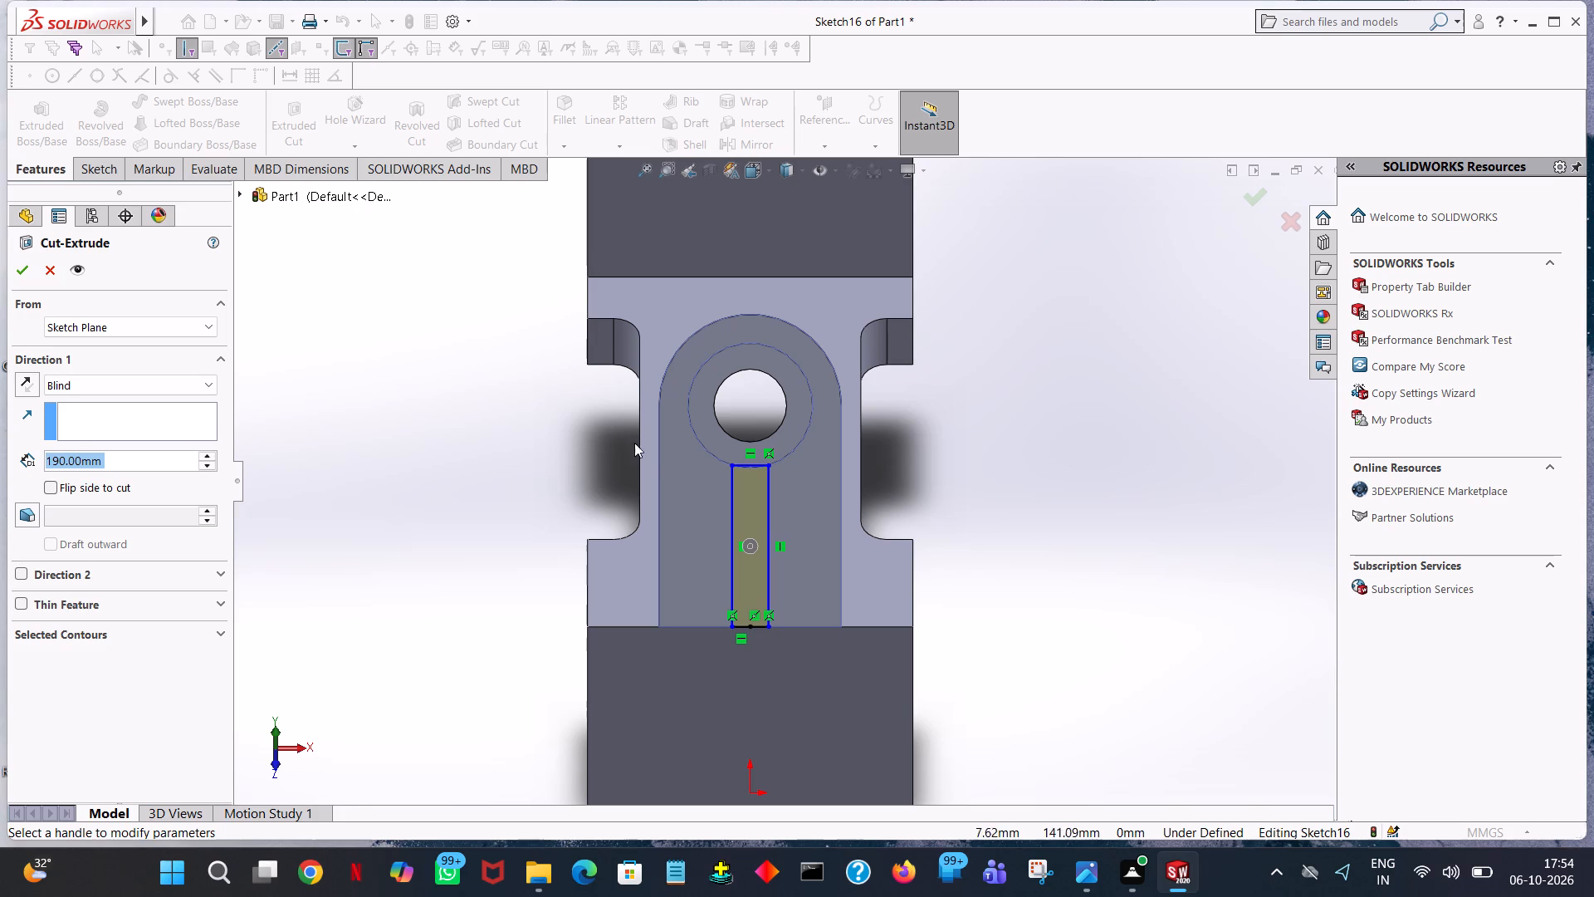
middle_click_drag(1195, 621, 1103, 589)
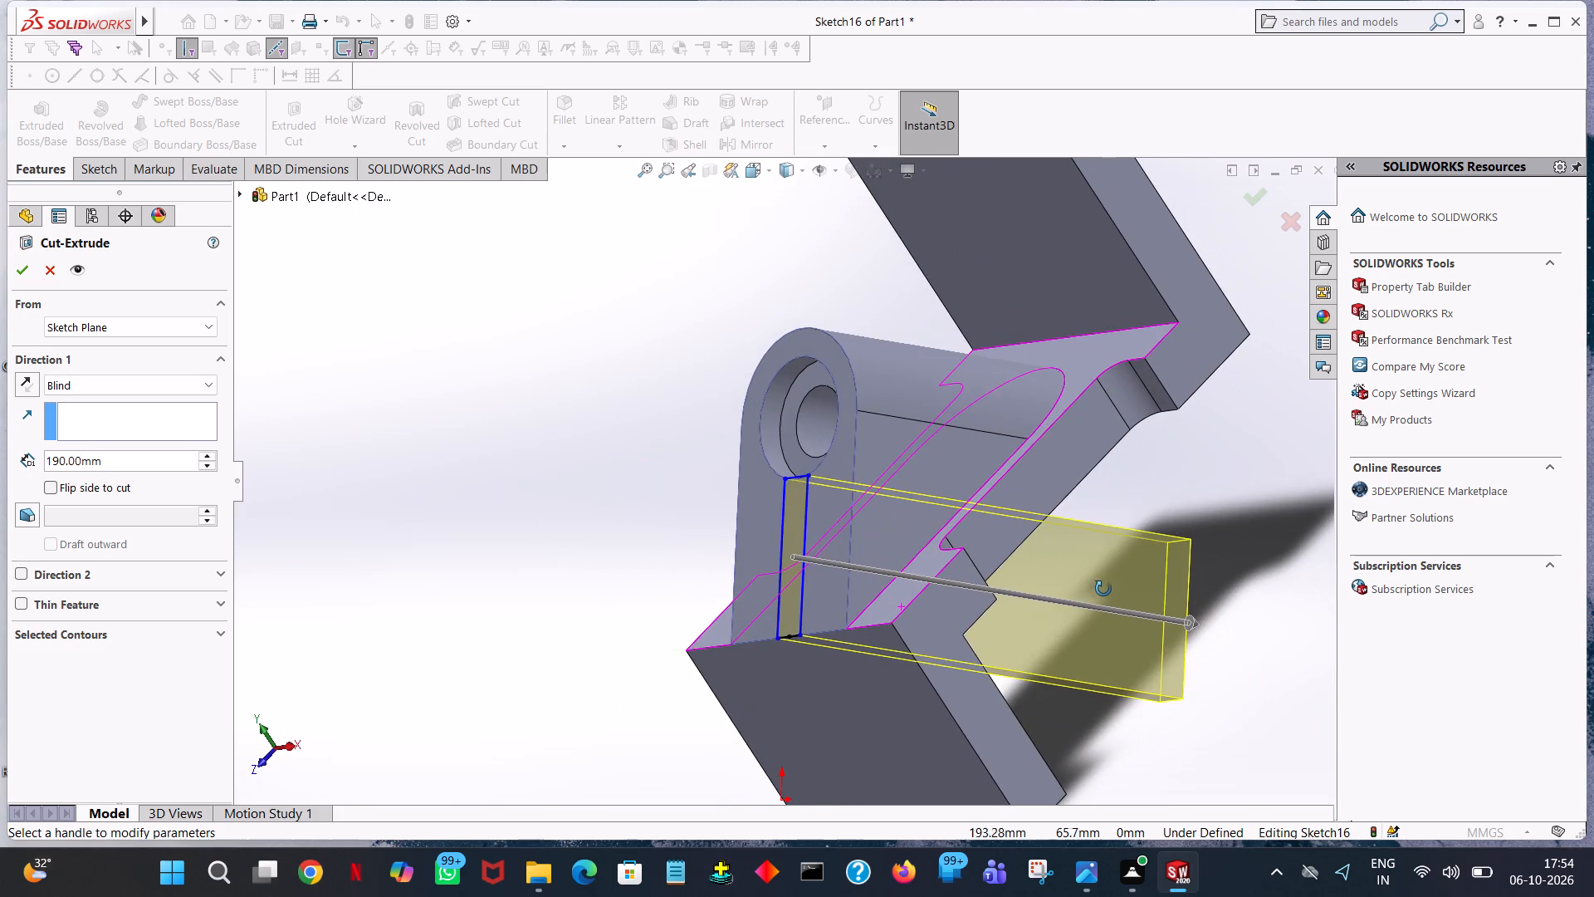
middle_click_drag(1103, 589, 1176, 610)
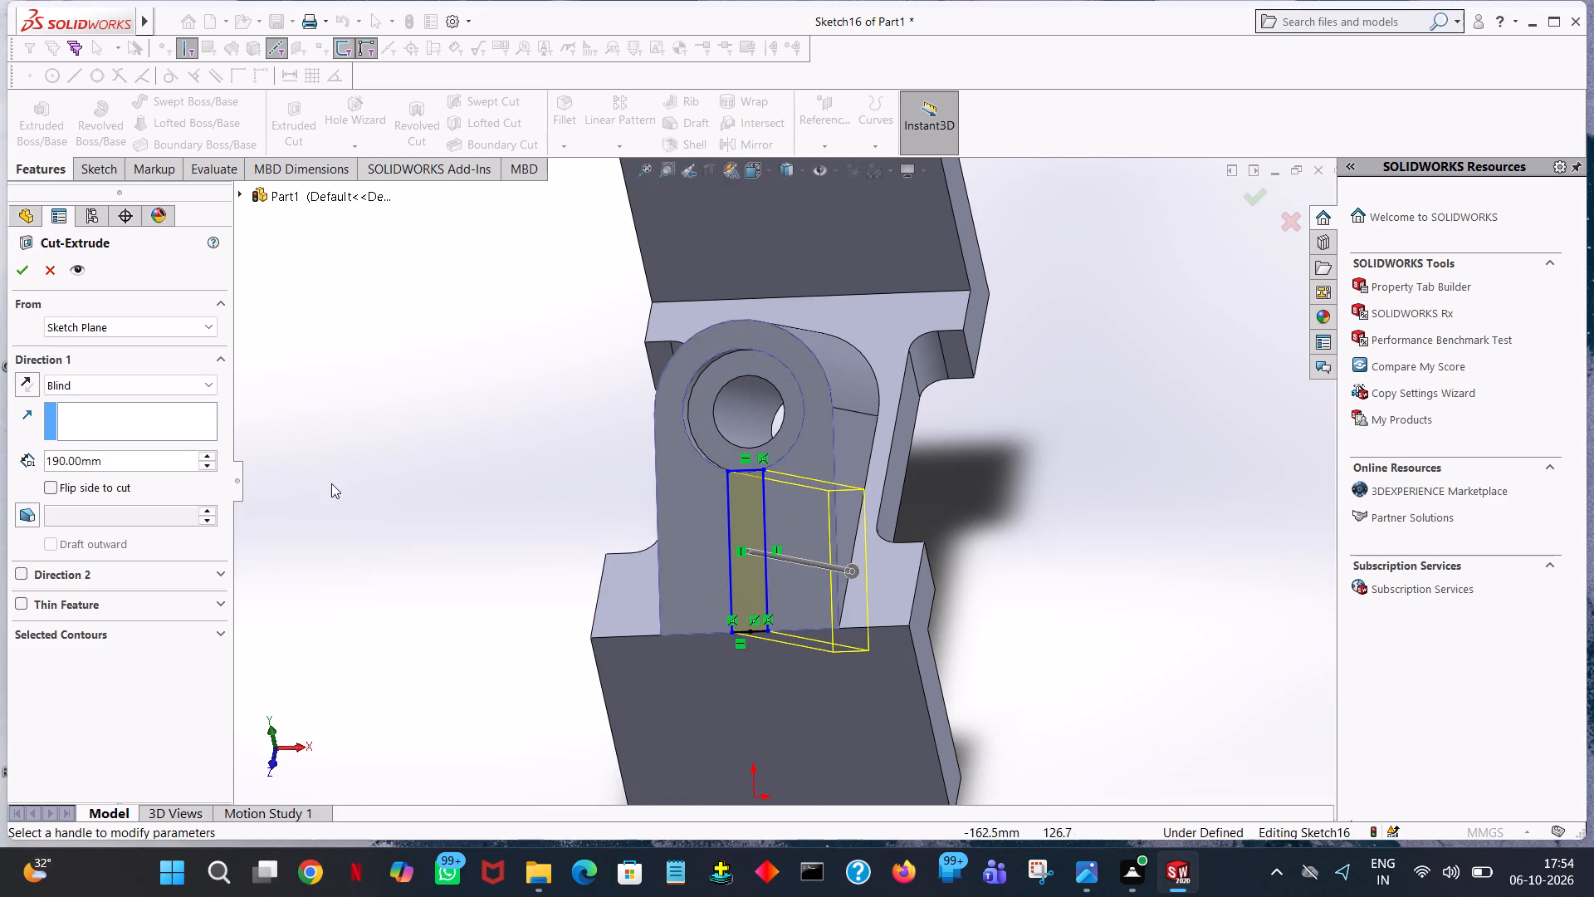
double_click(147, 464)
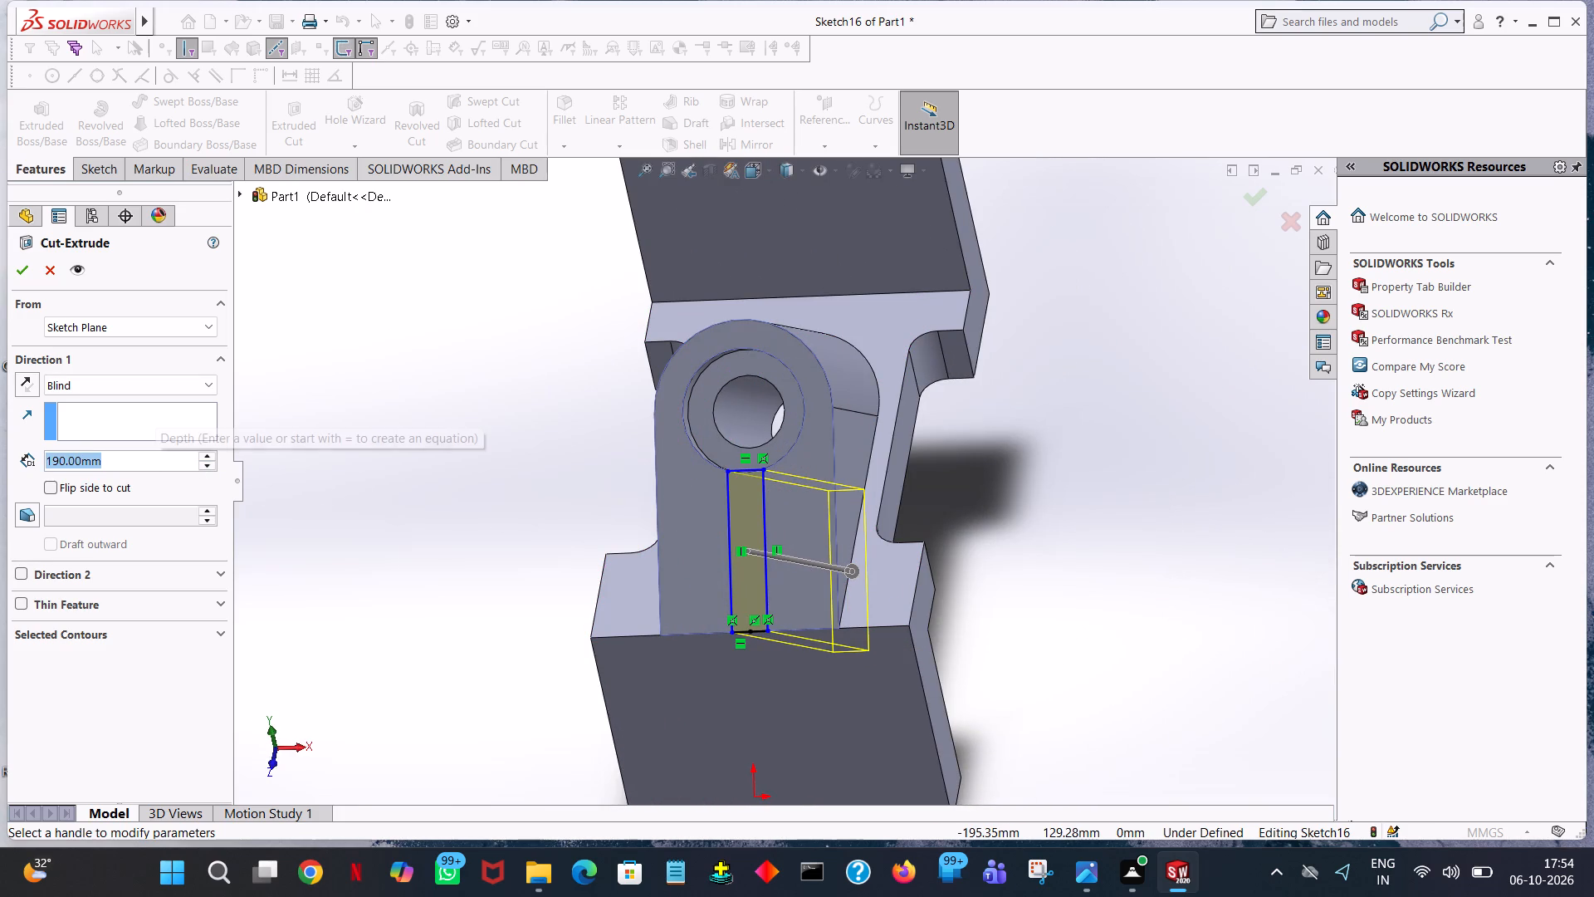
type("10")
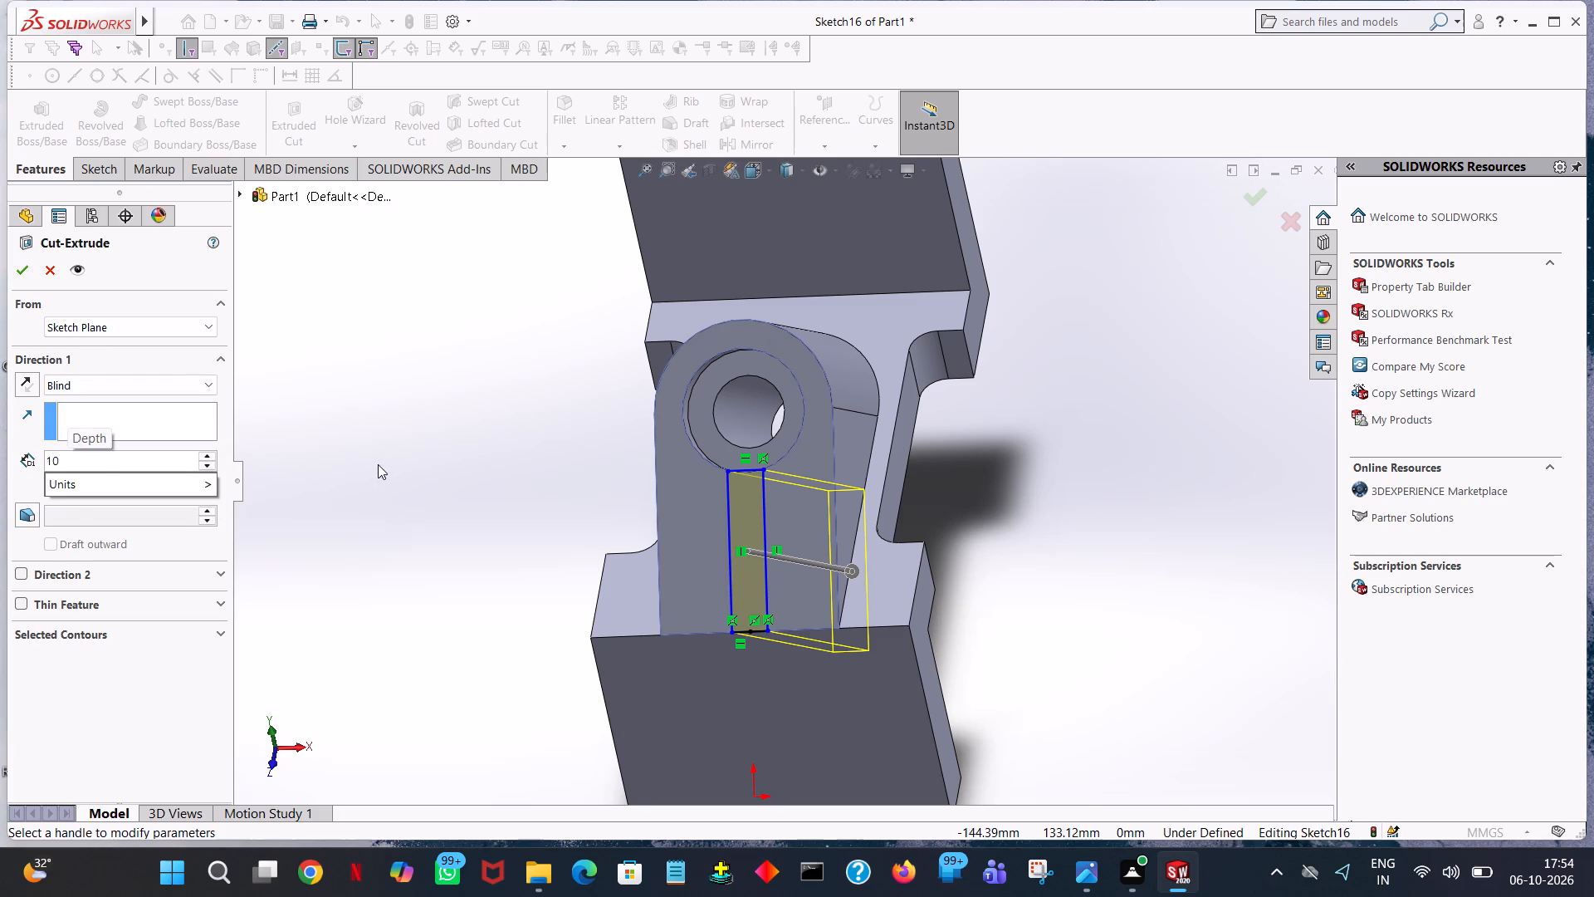
left_click(378, 464)
left_click(21, 270)
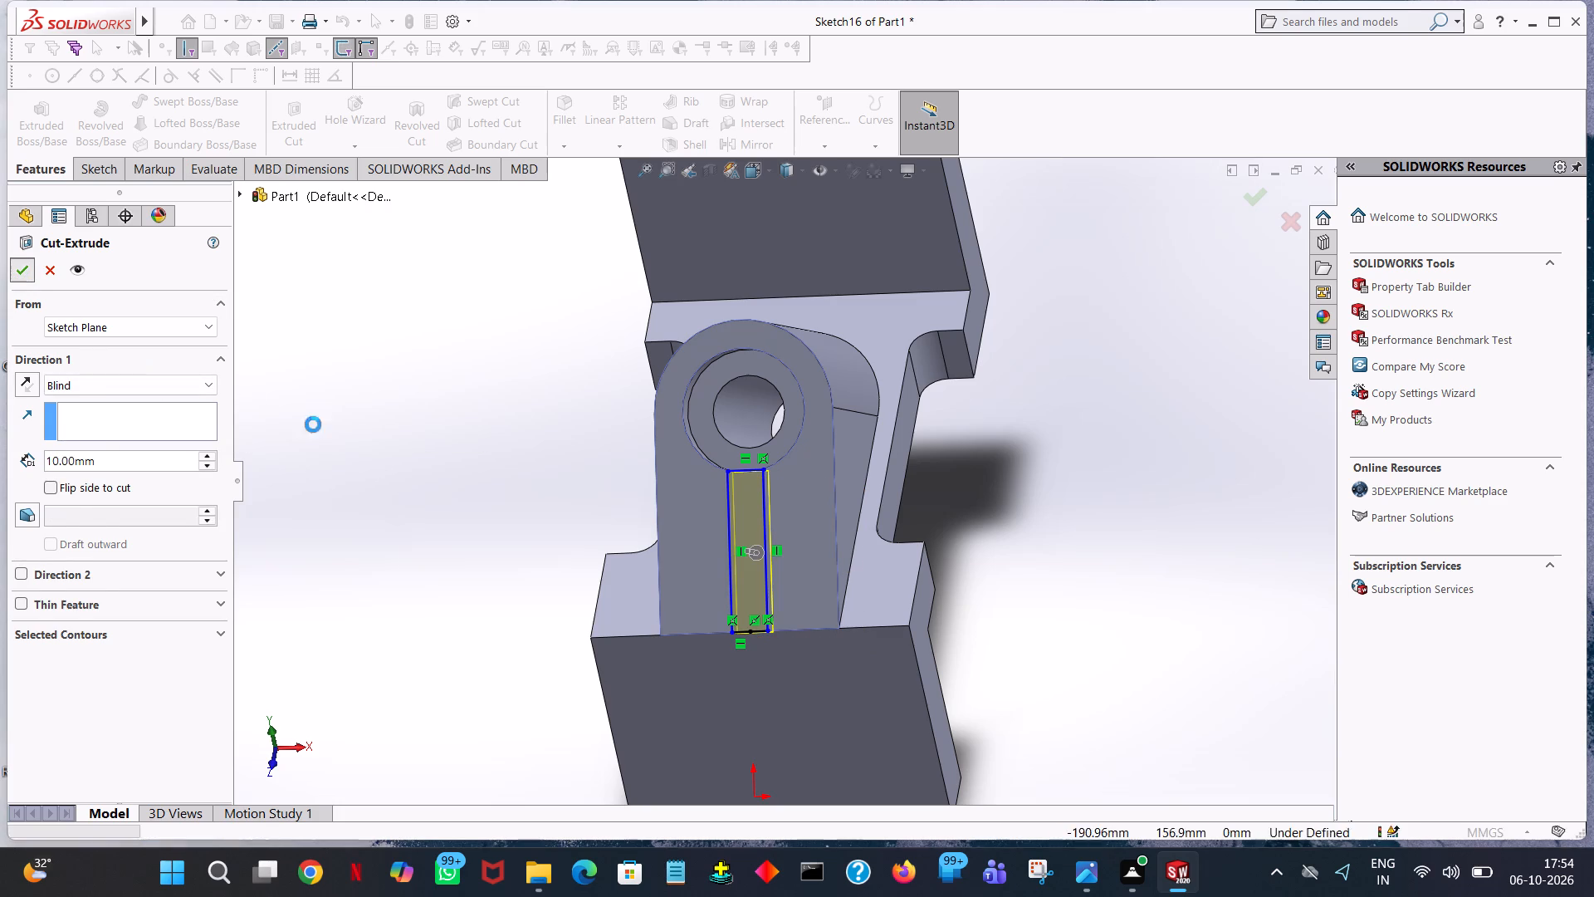
left_click(412, 473)
Start an Extruded Cut sketch on the lower flange's outer face, below the new slot, and view it face-on.
middle_click_drag(520, 492, 572, 645)
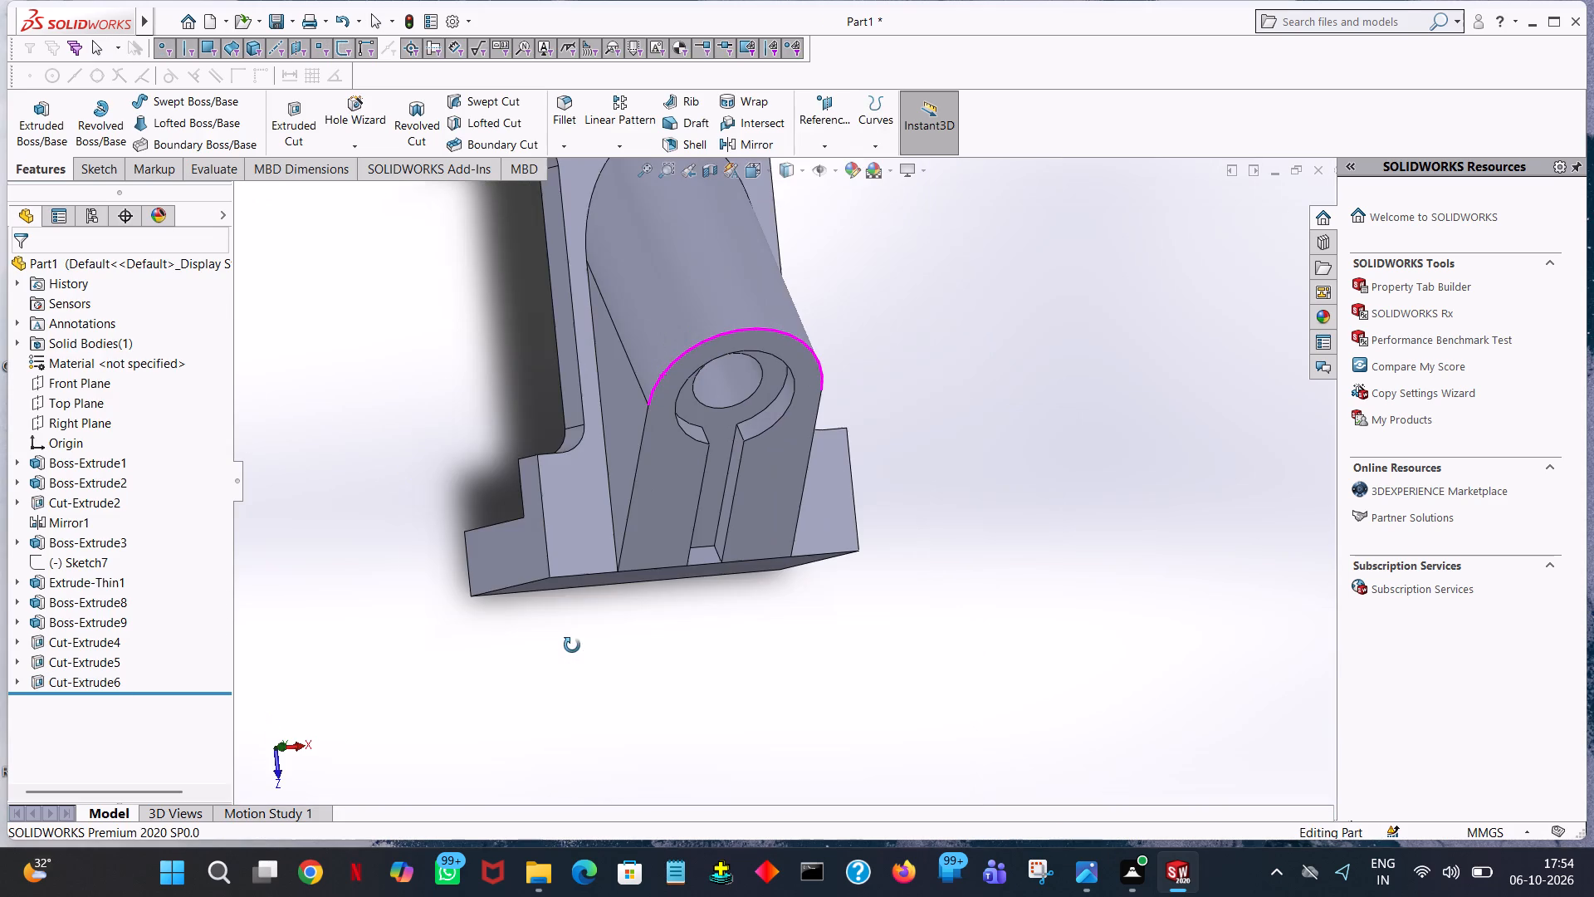
middle_click_drag(572, 645, 827, 712)
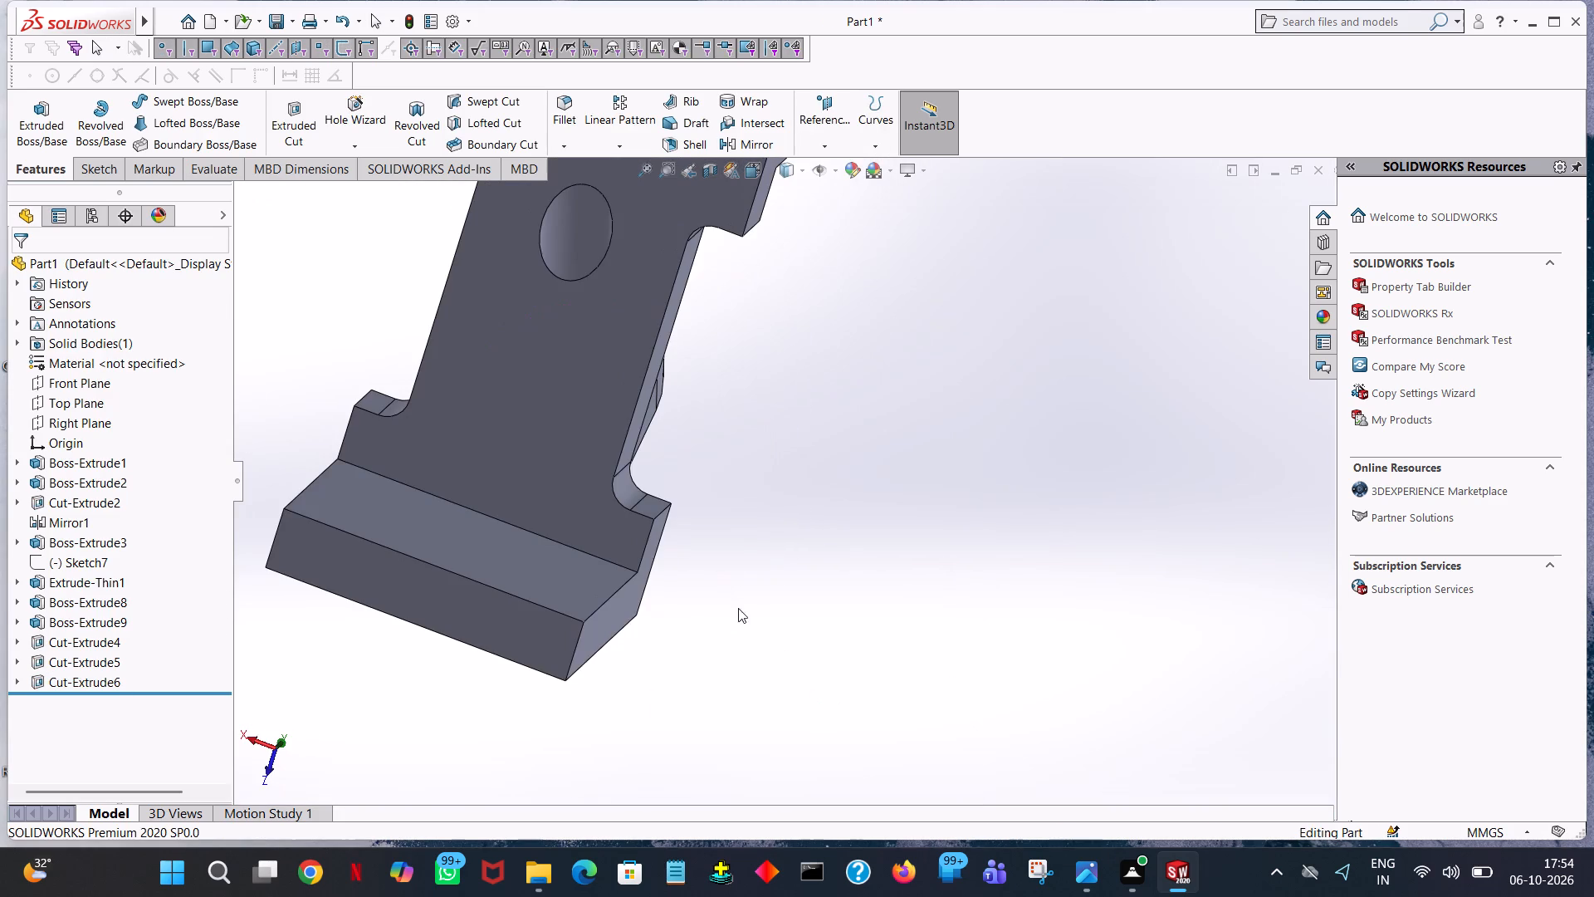
middle_click_drag(755, 612, 555, 388)
middle_click_drag(1023, 625, 955, 433)
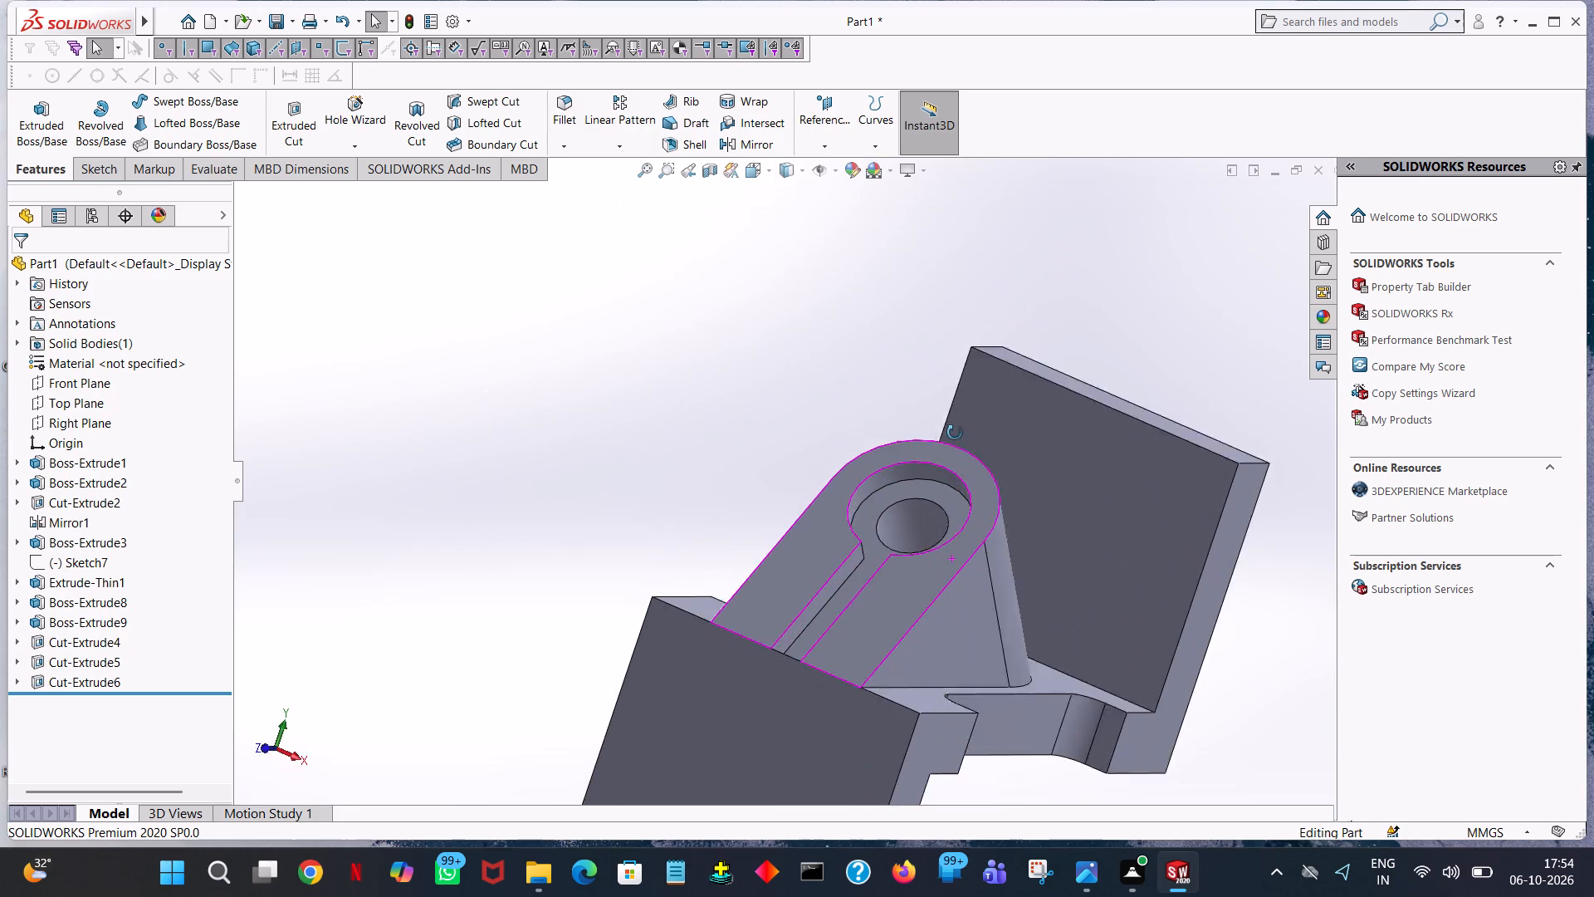
middle_click_drag(955, 433, 975, 390)
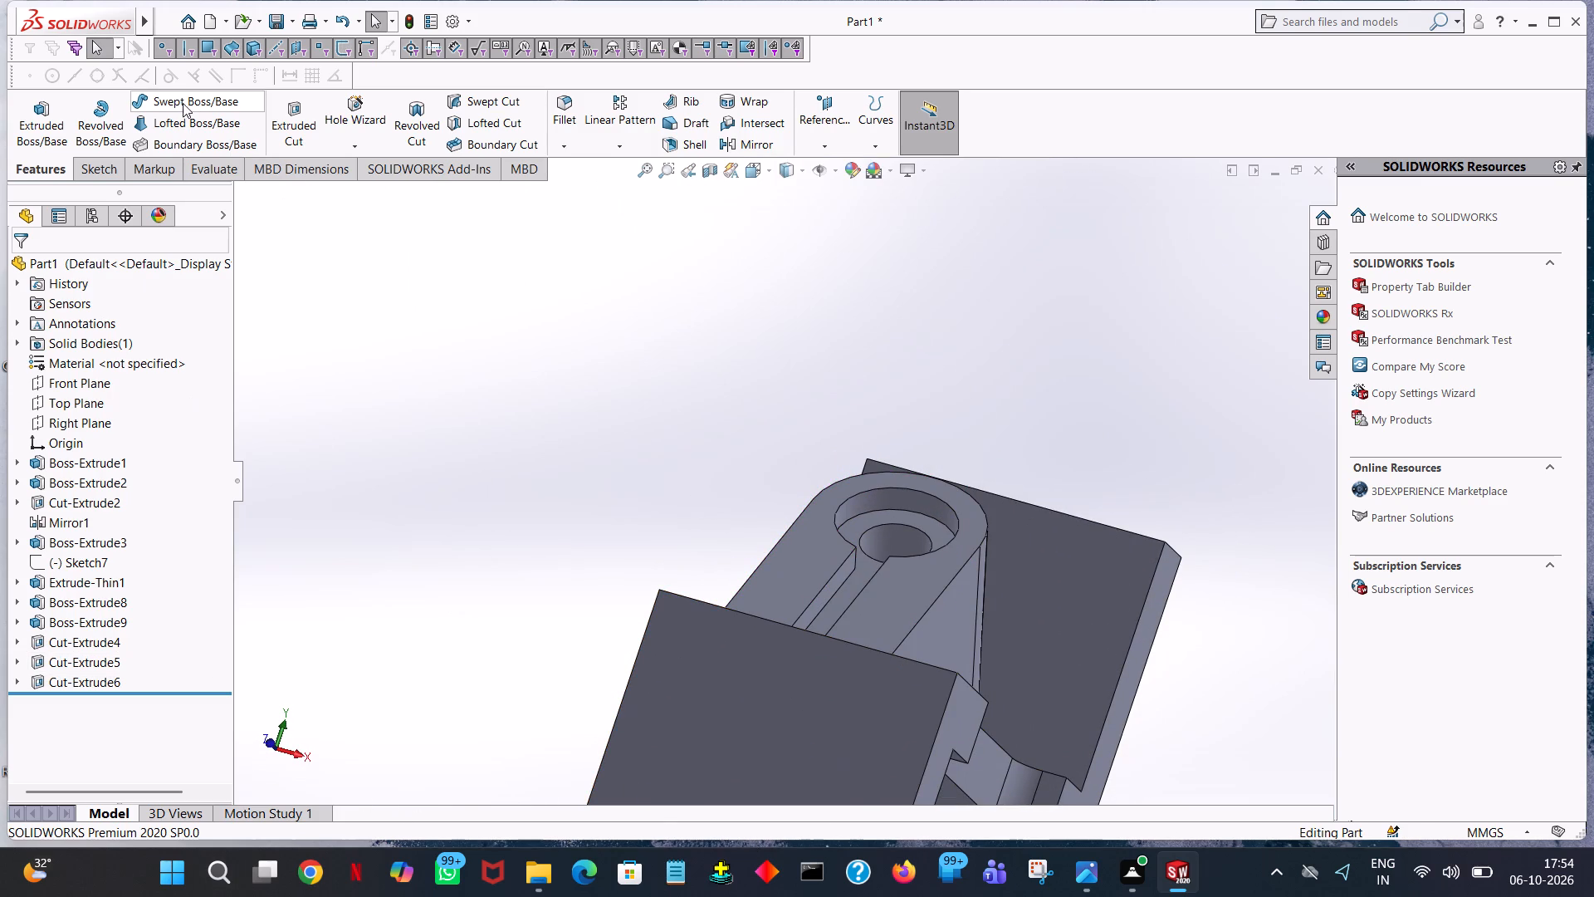
left_click(302, 129)
left_click(799, 704)
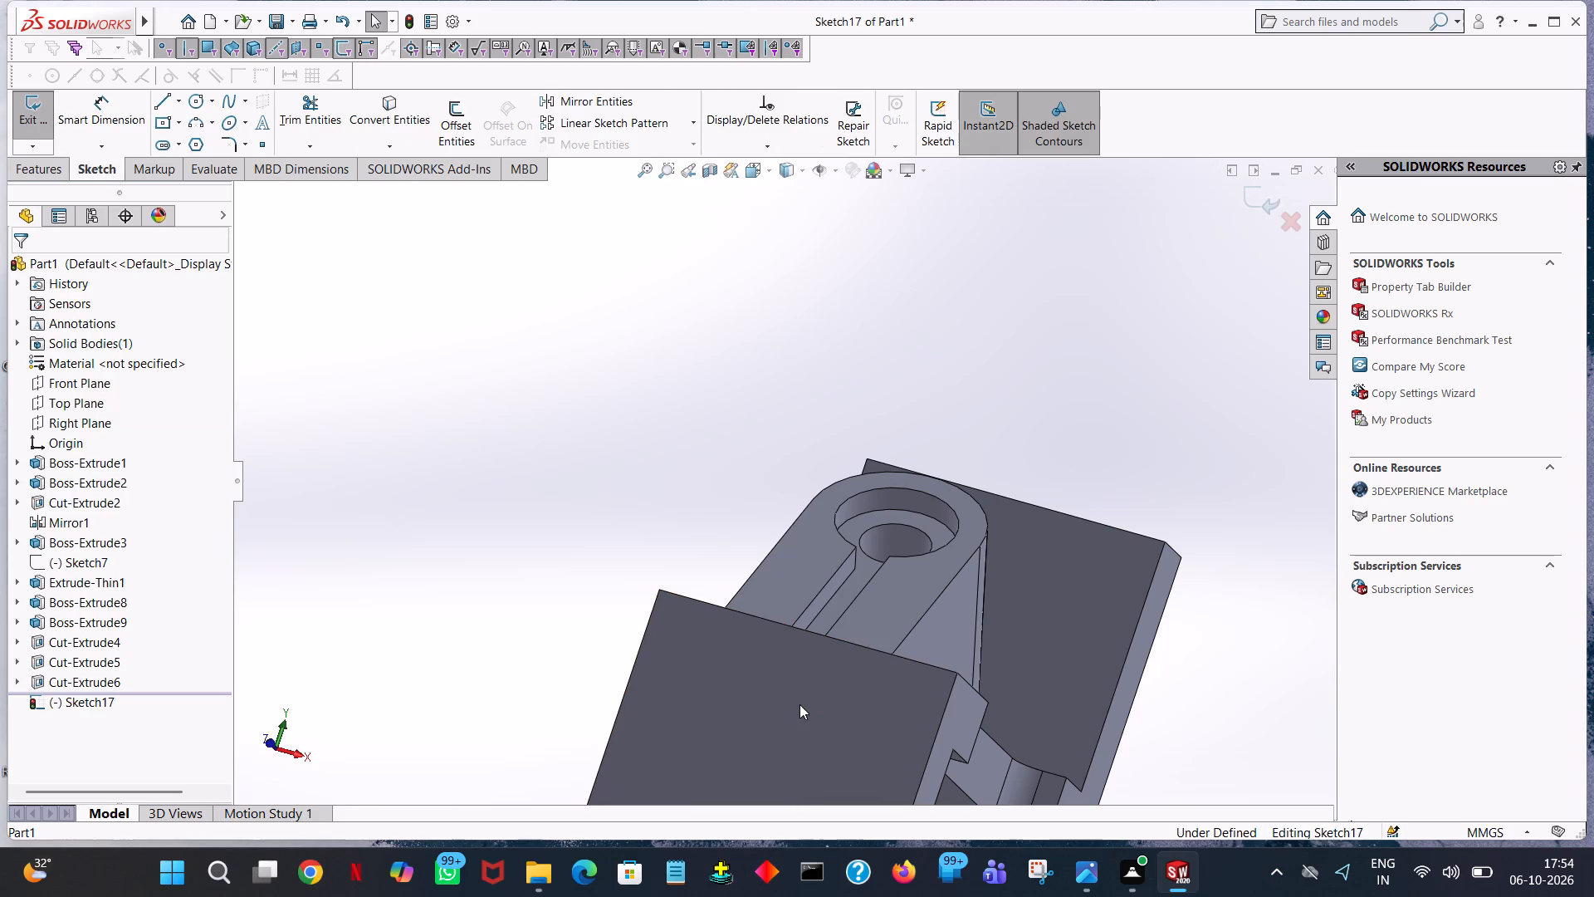
key("space")
left_click(199, 124)
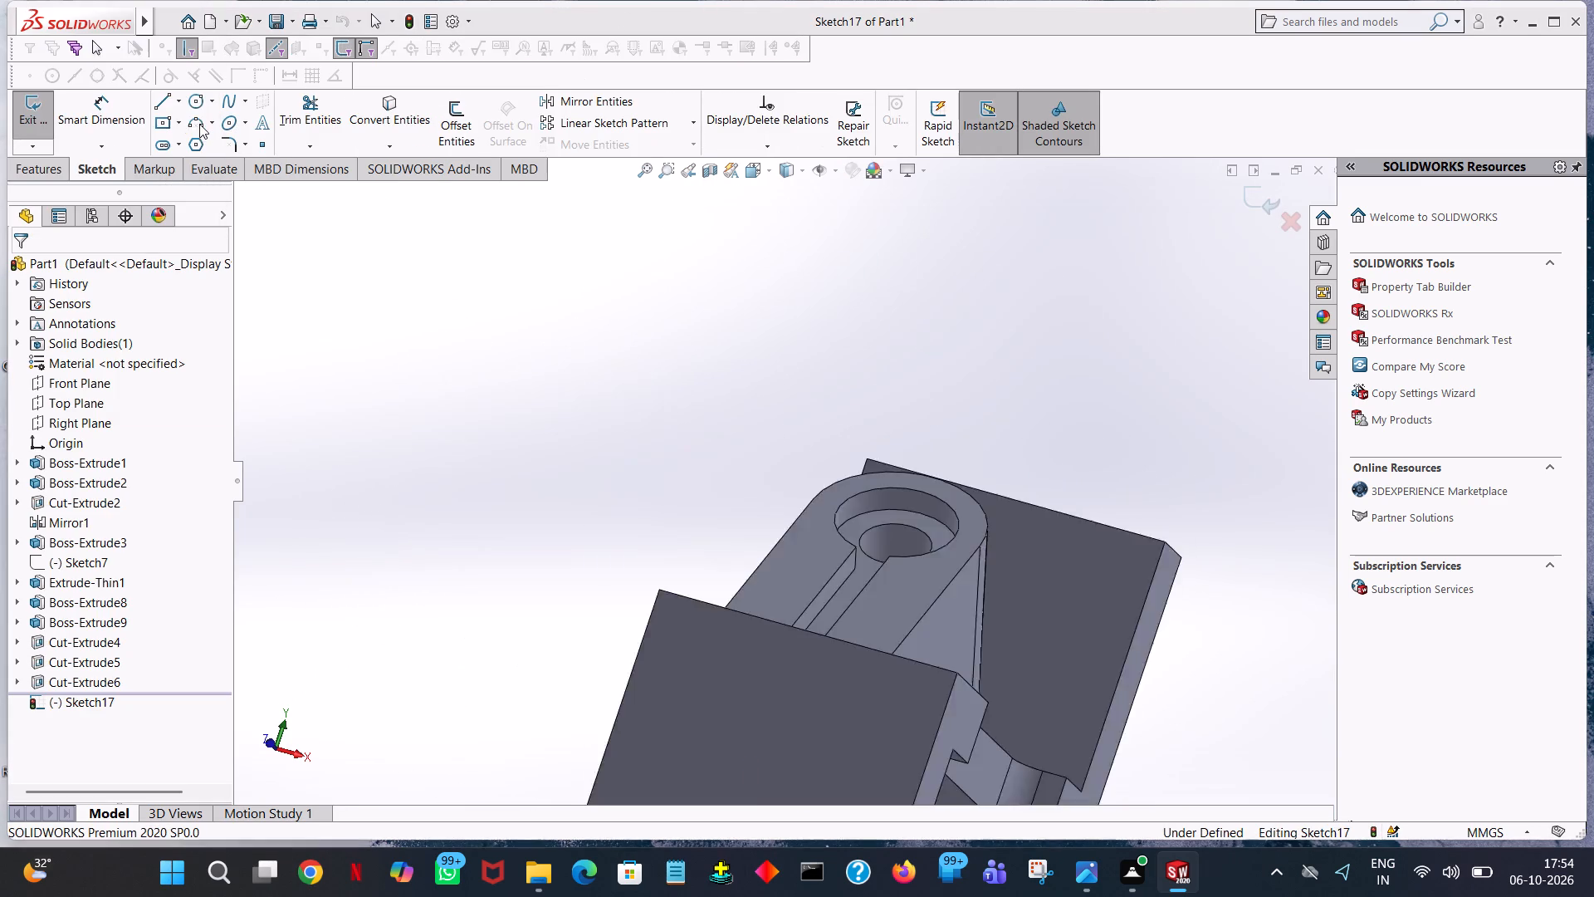
middle_click(1234, 454)
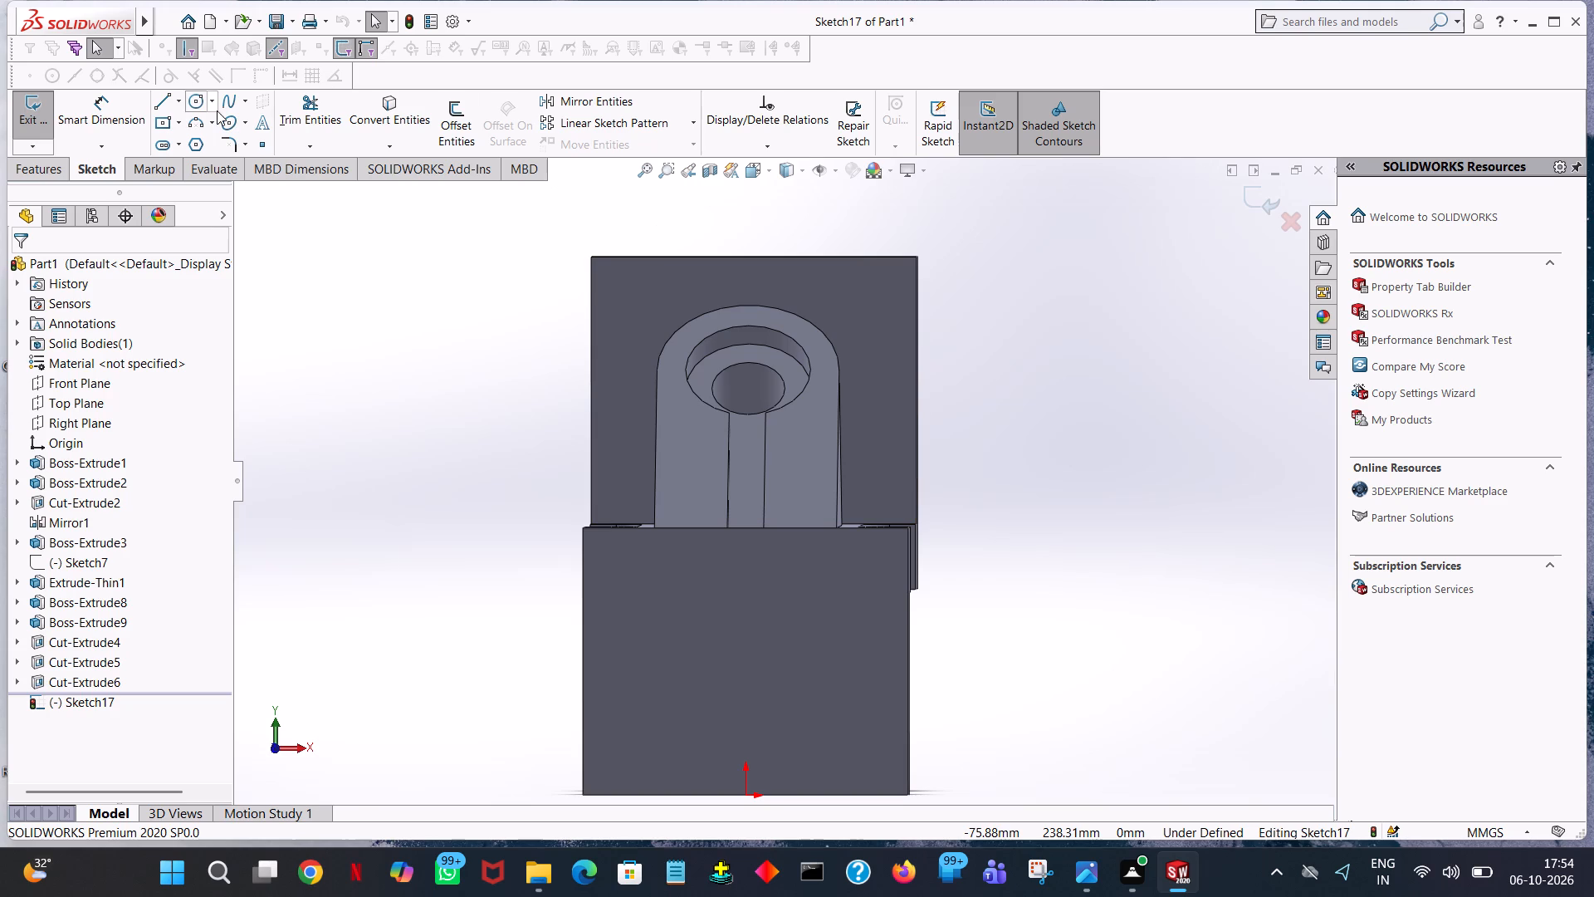
Draw a U-shaped line chain from the slot's corner: 10 mm down the flange face, 14 mm across, and back up to the edge.
left_click(166, 100)
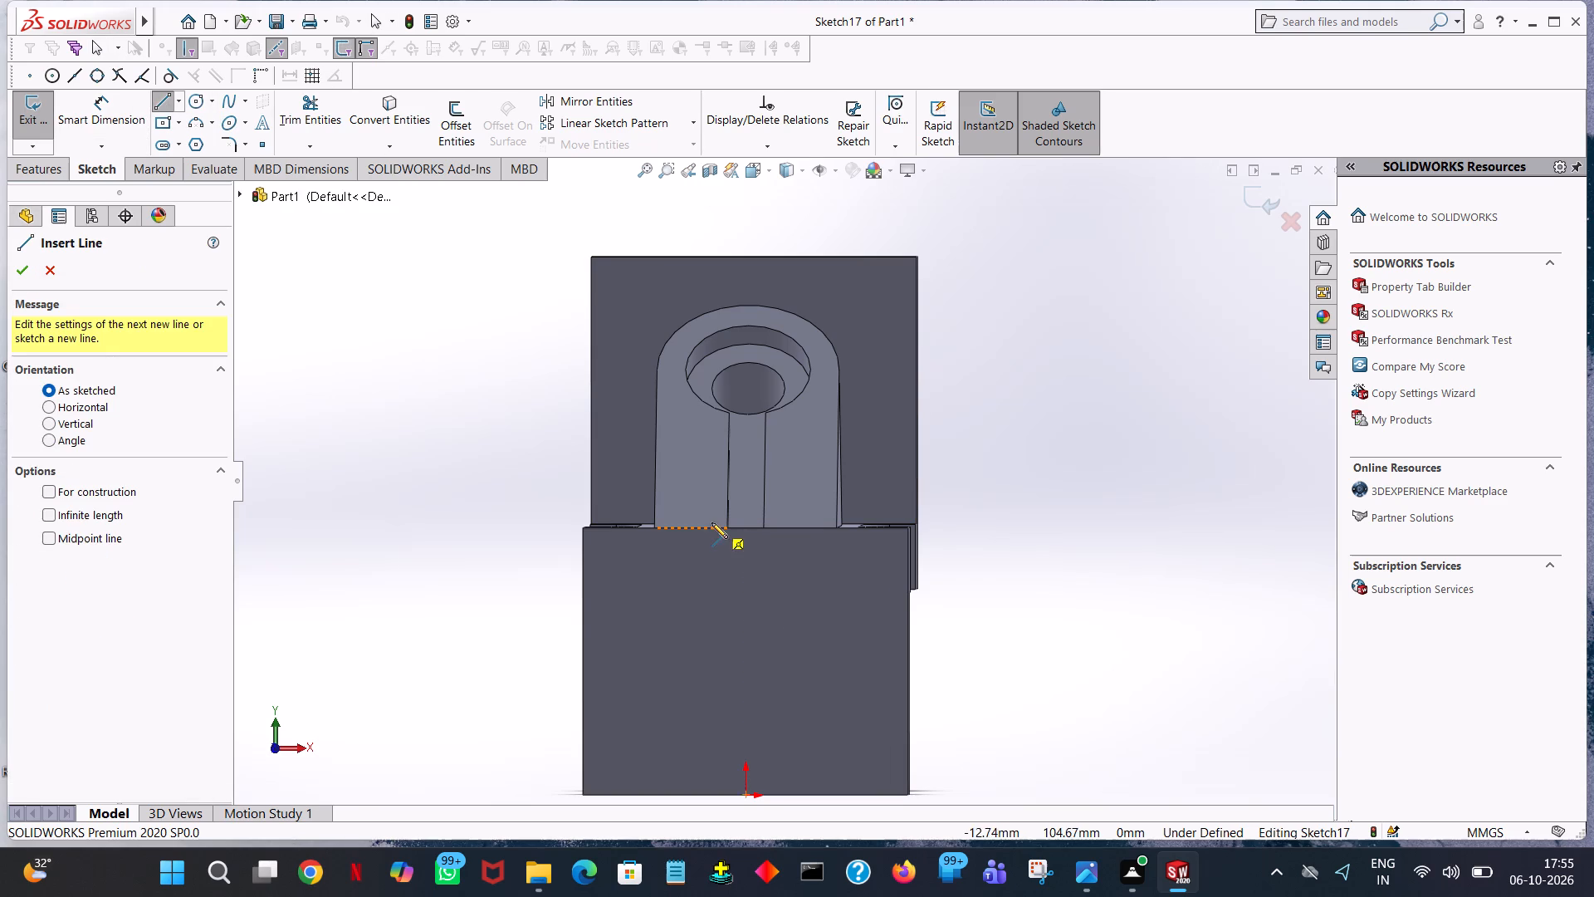
left_click(727, 530)
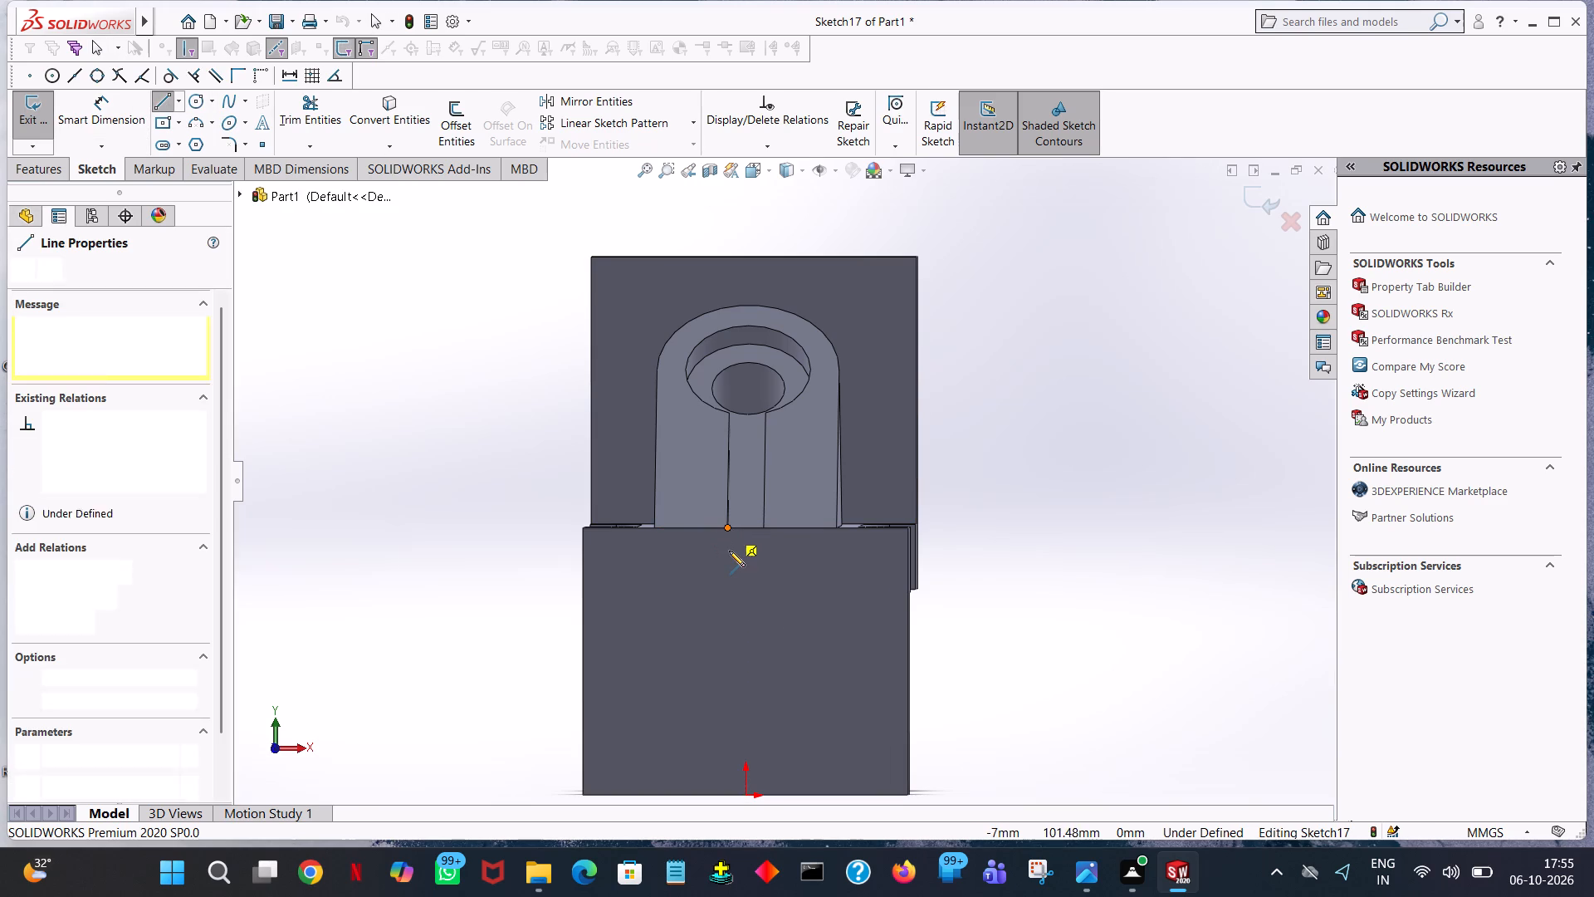
left_click(729, 553)
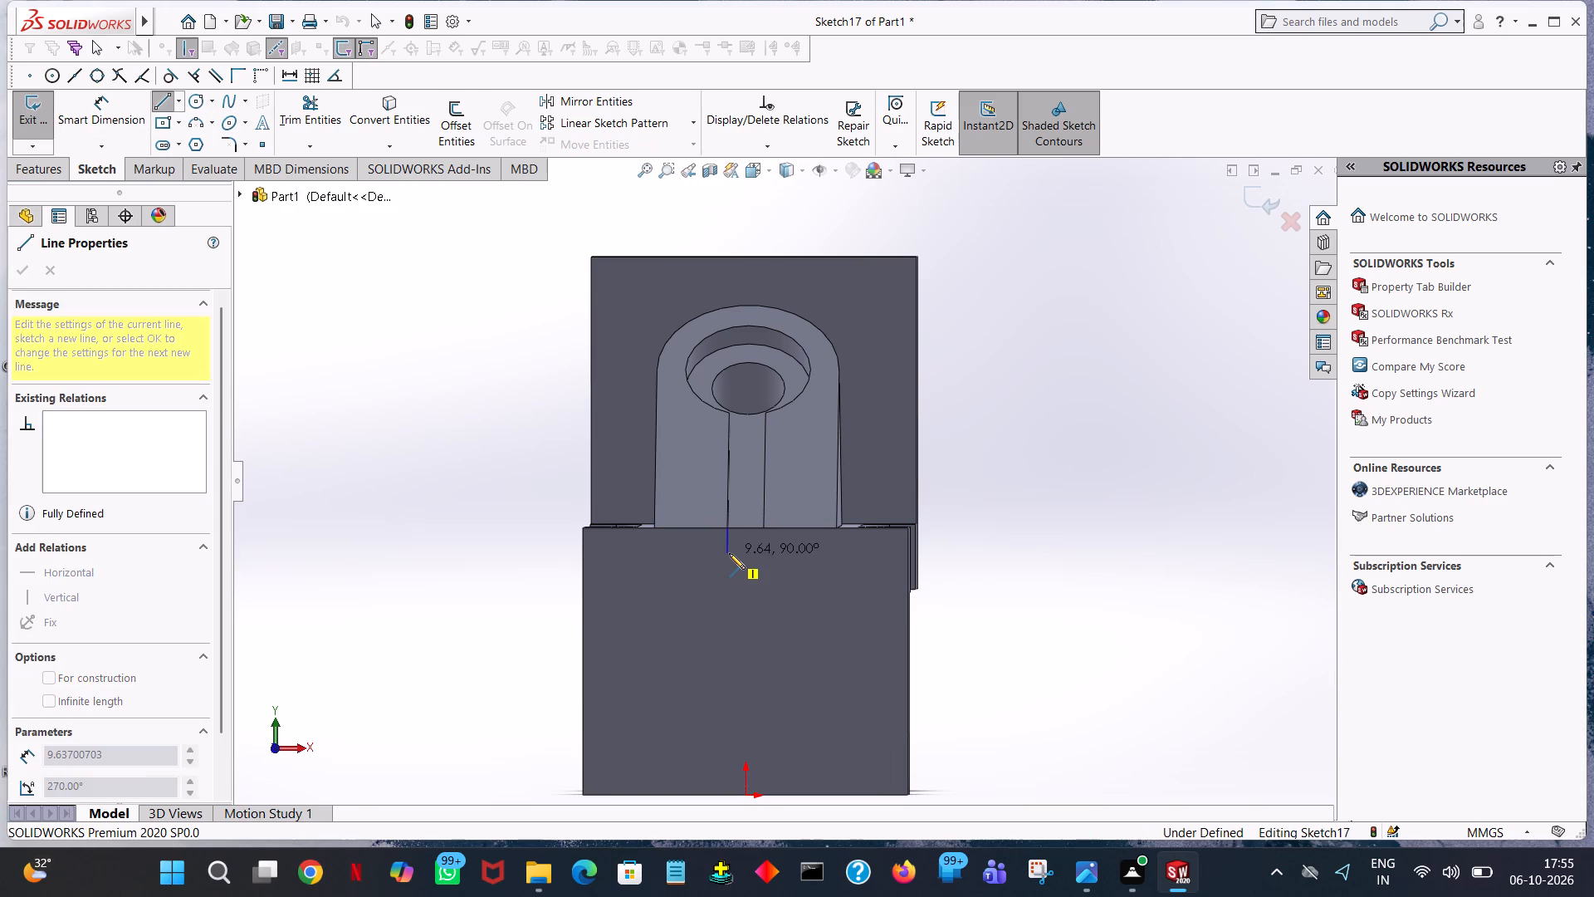
type("10")
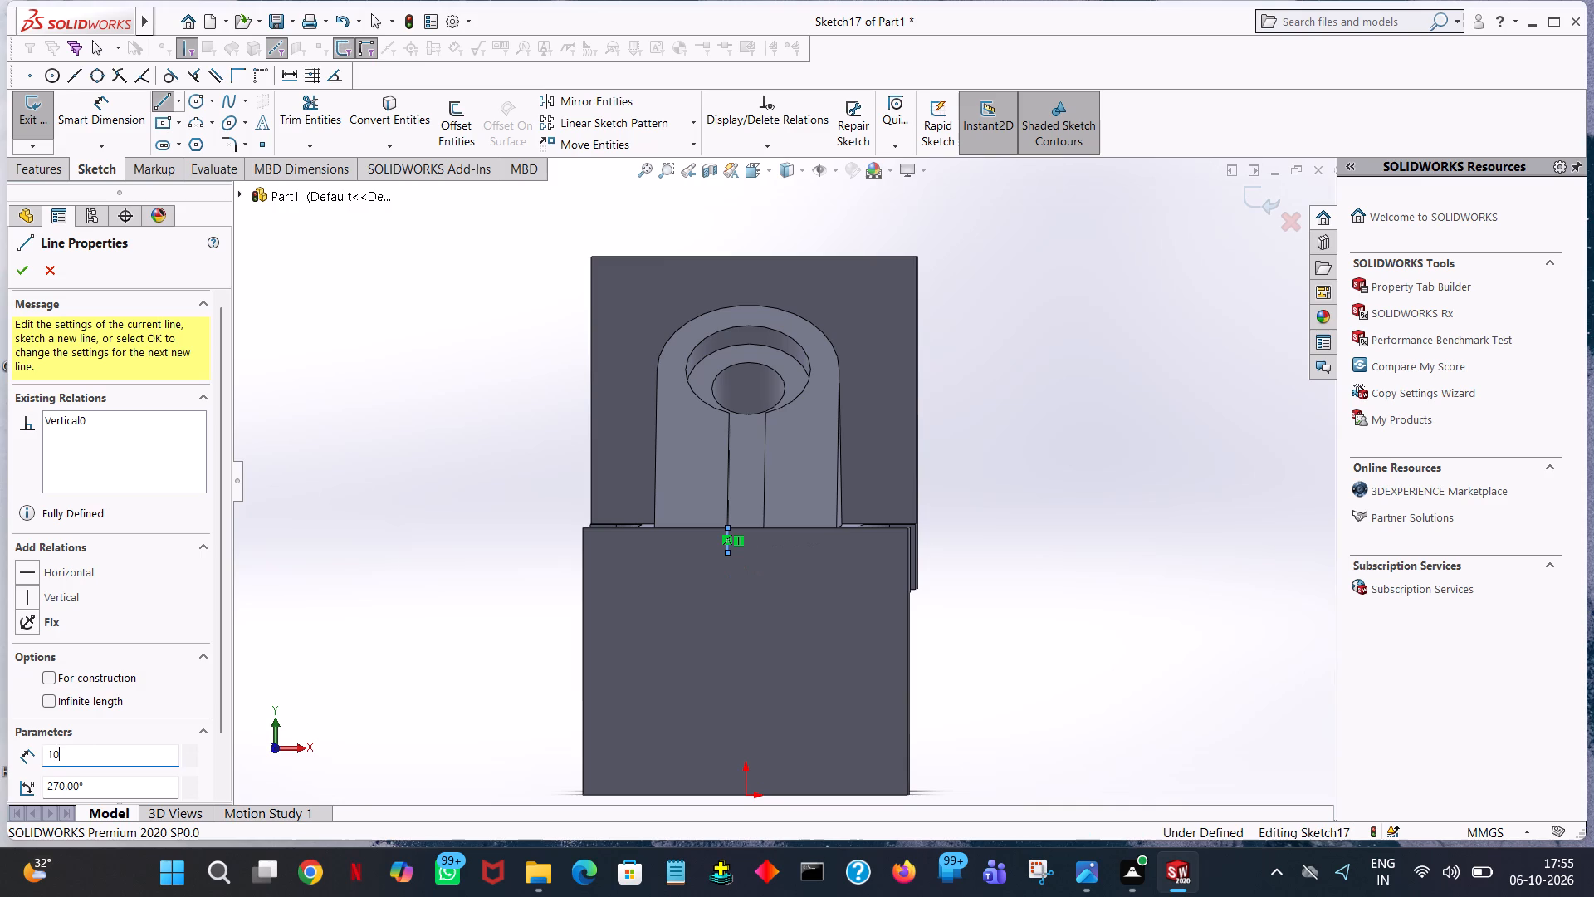
key("Return")
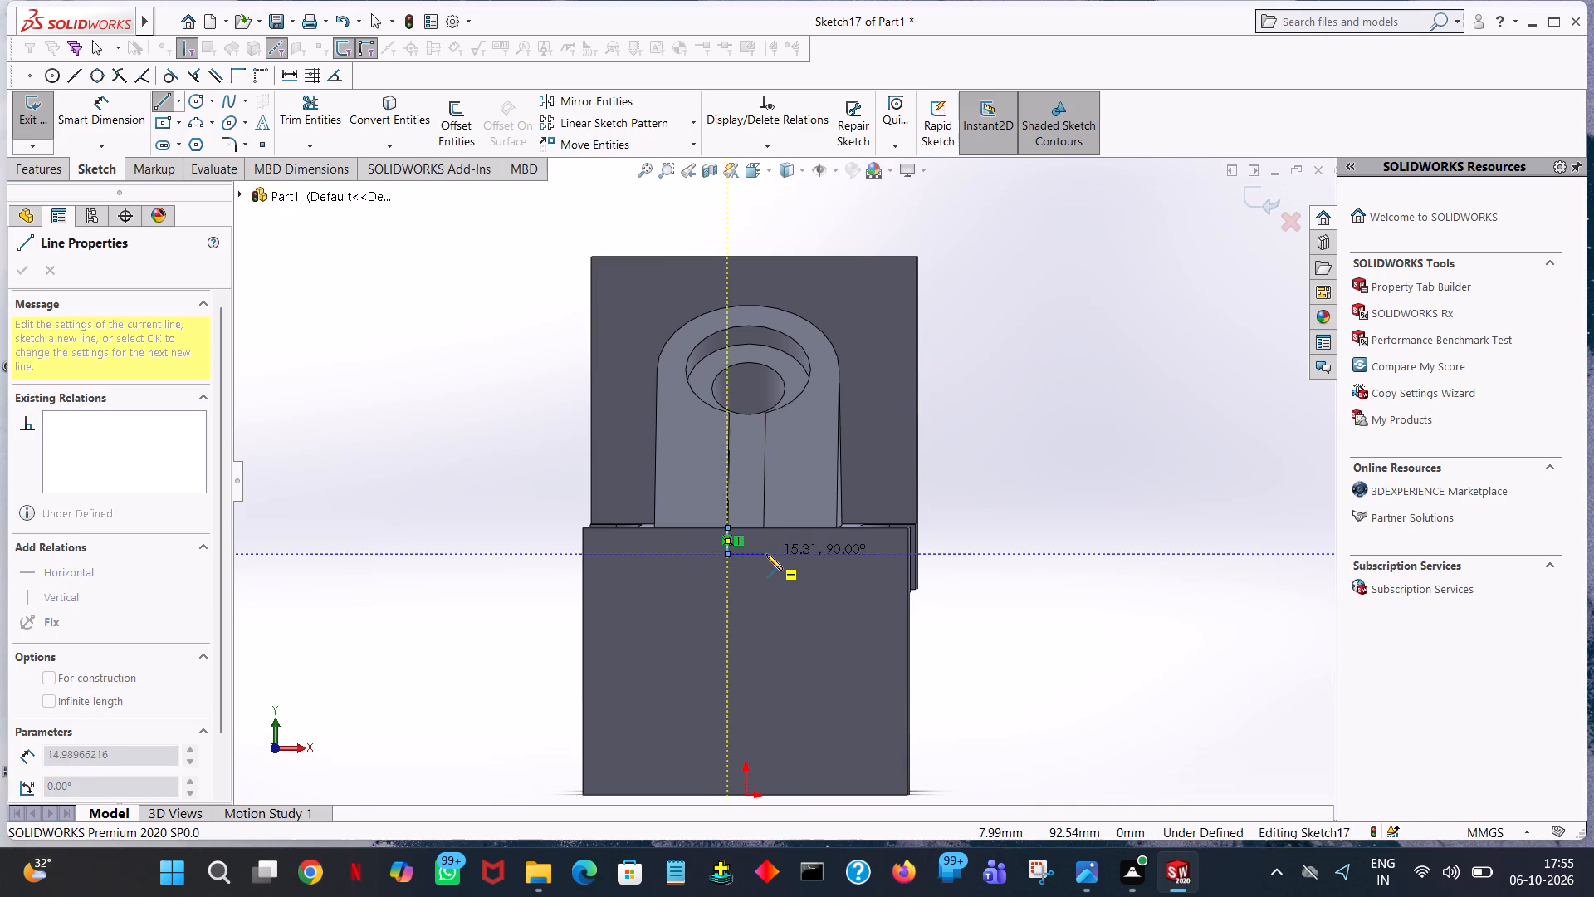
left_click(766, 554)
type("14")
key("Return")
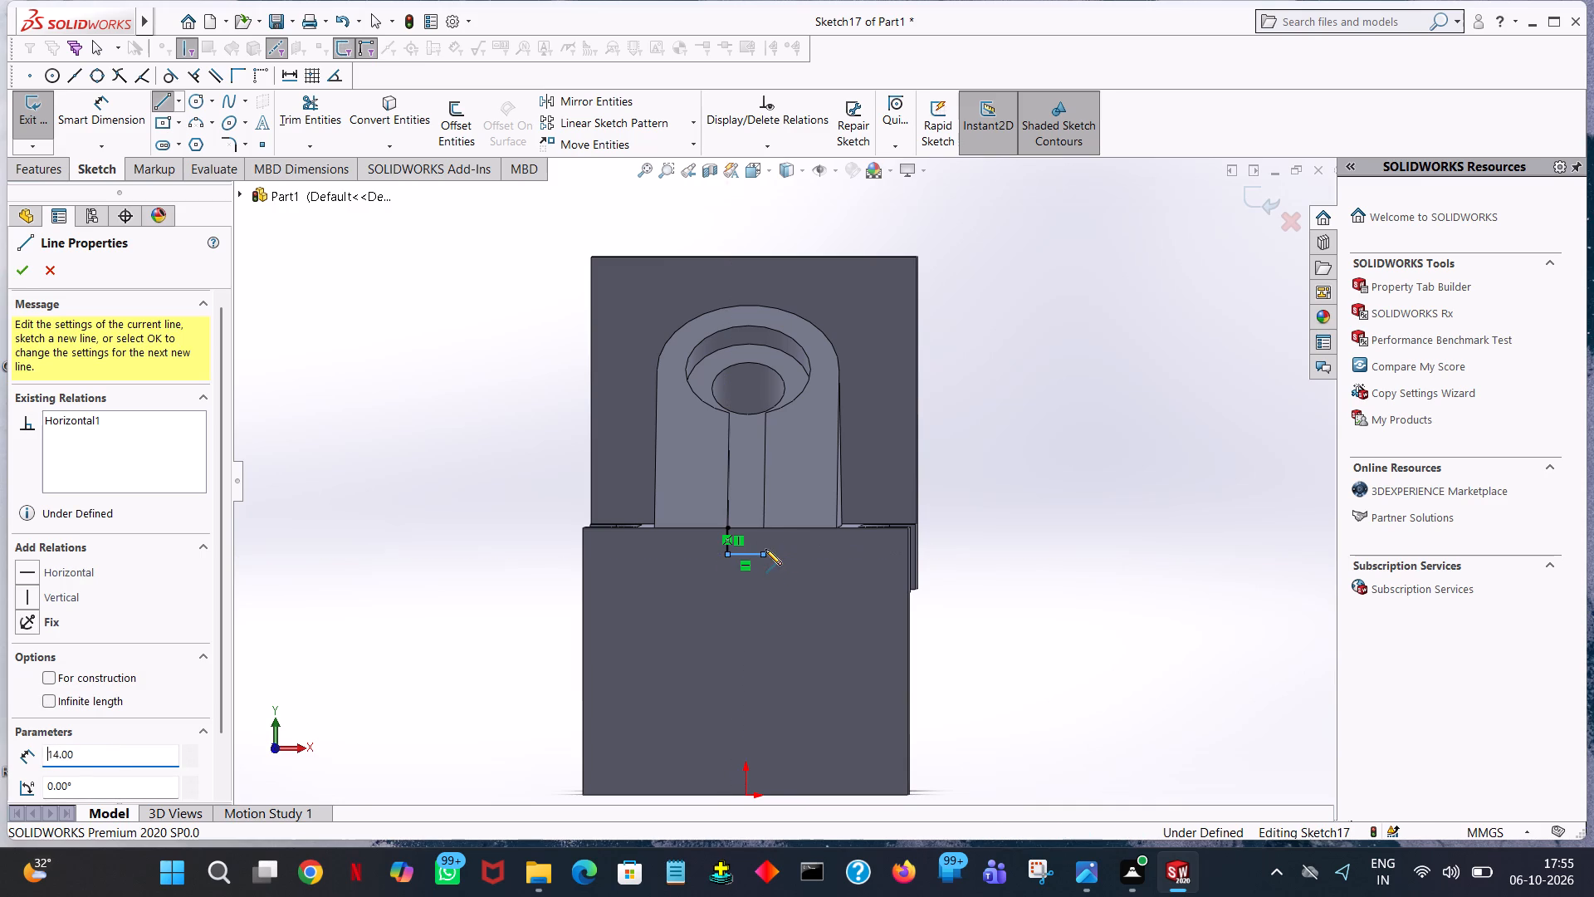
left_click(765, 529)
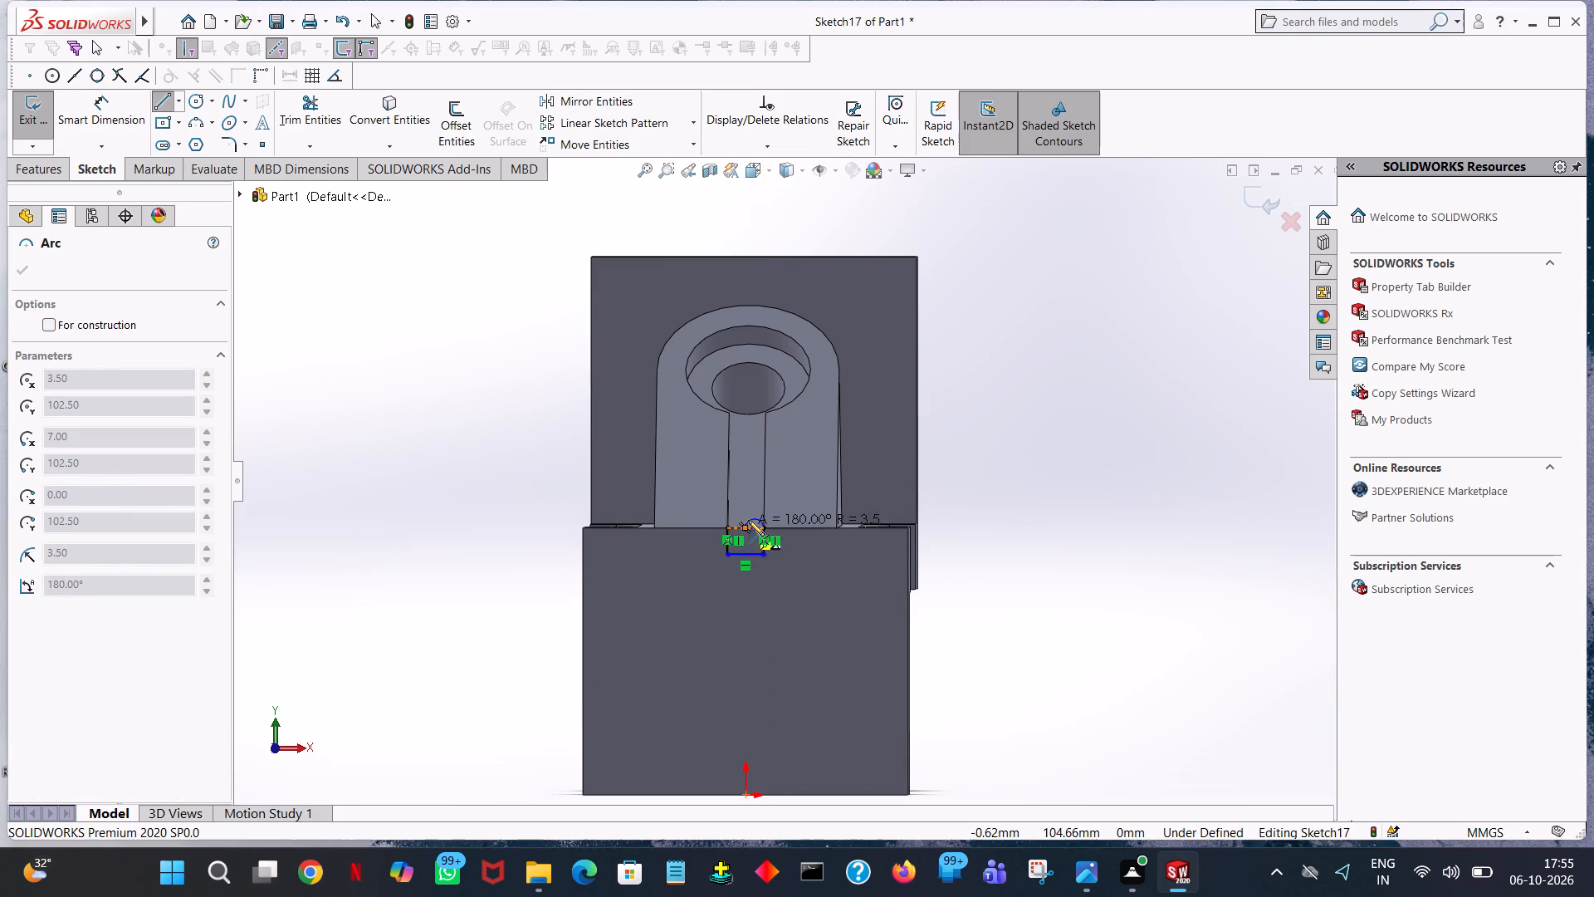
right_click(761, 511)
left_click(783, 517)
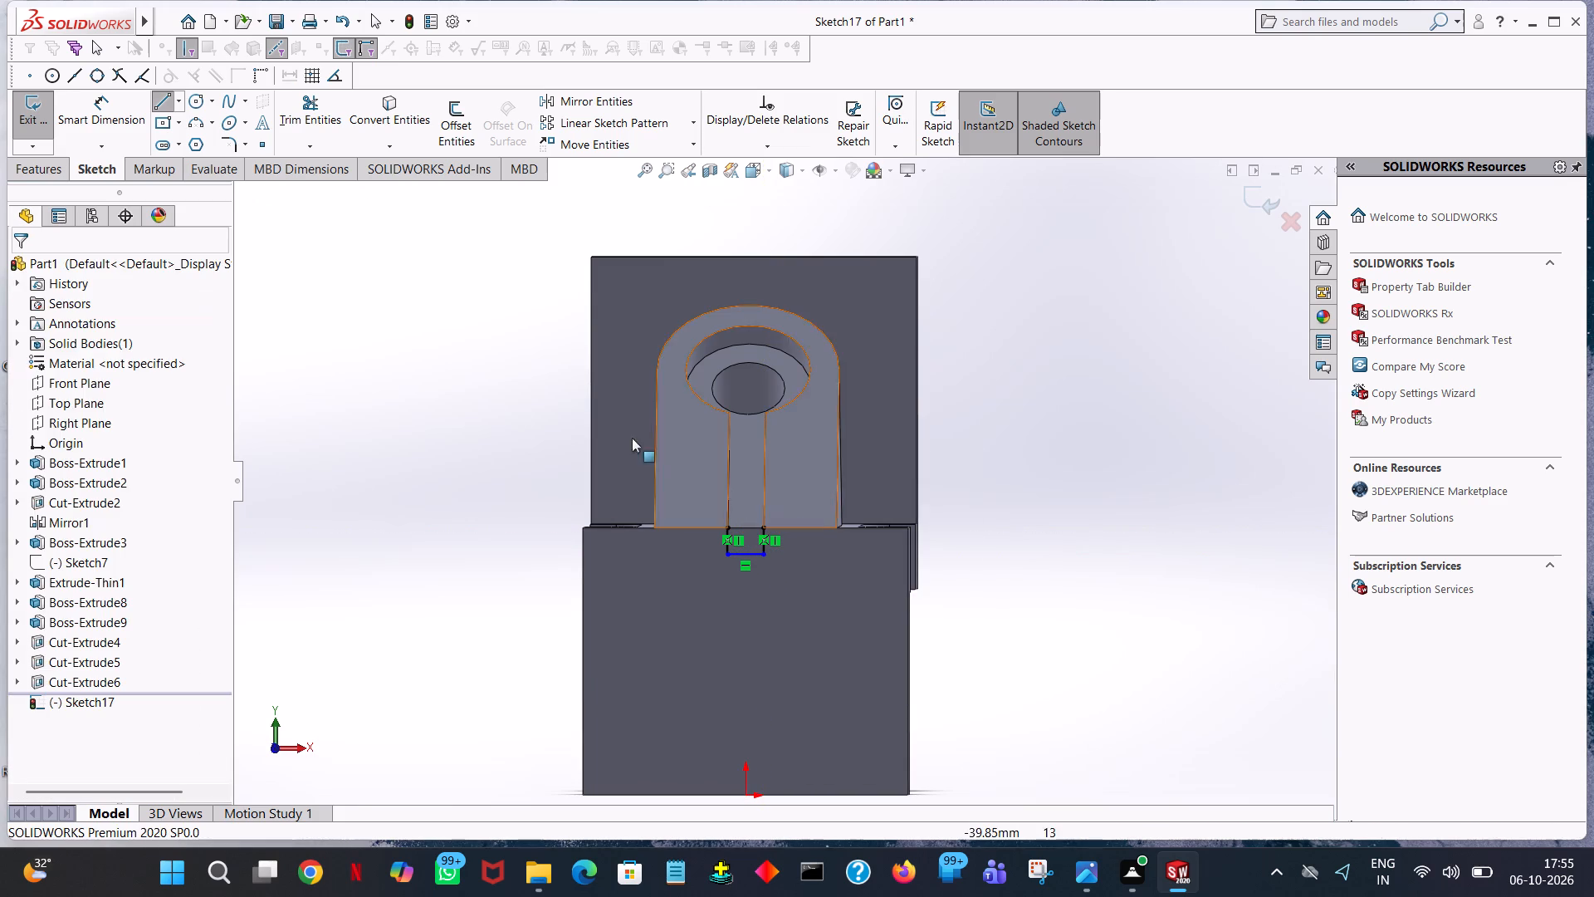
Close the U-shaped profile with a line along the flange's top edge.
left_click(158, 101)
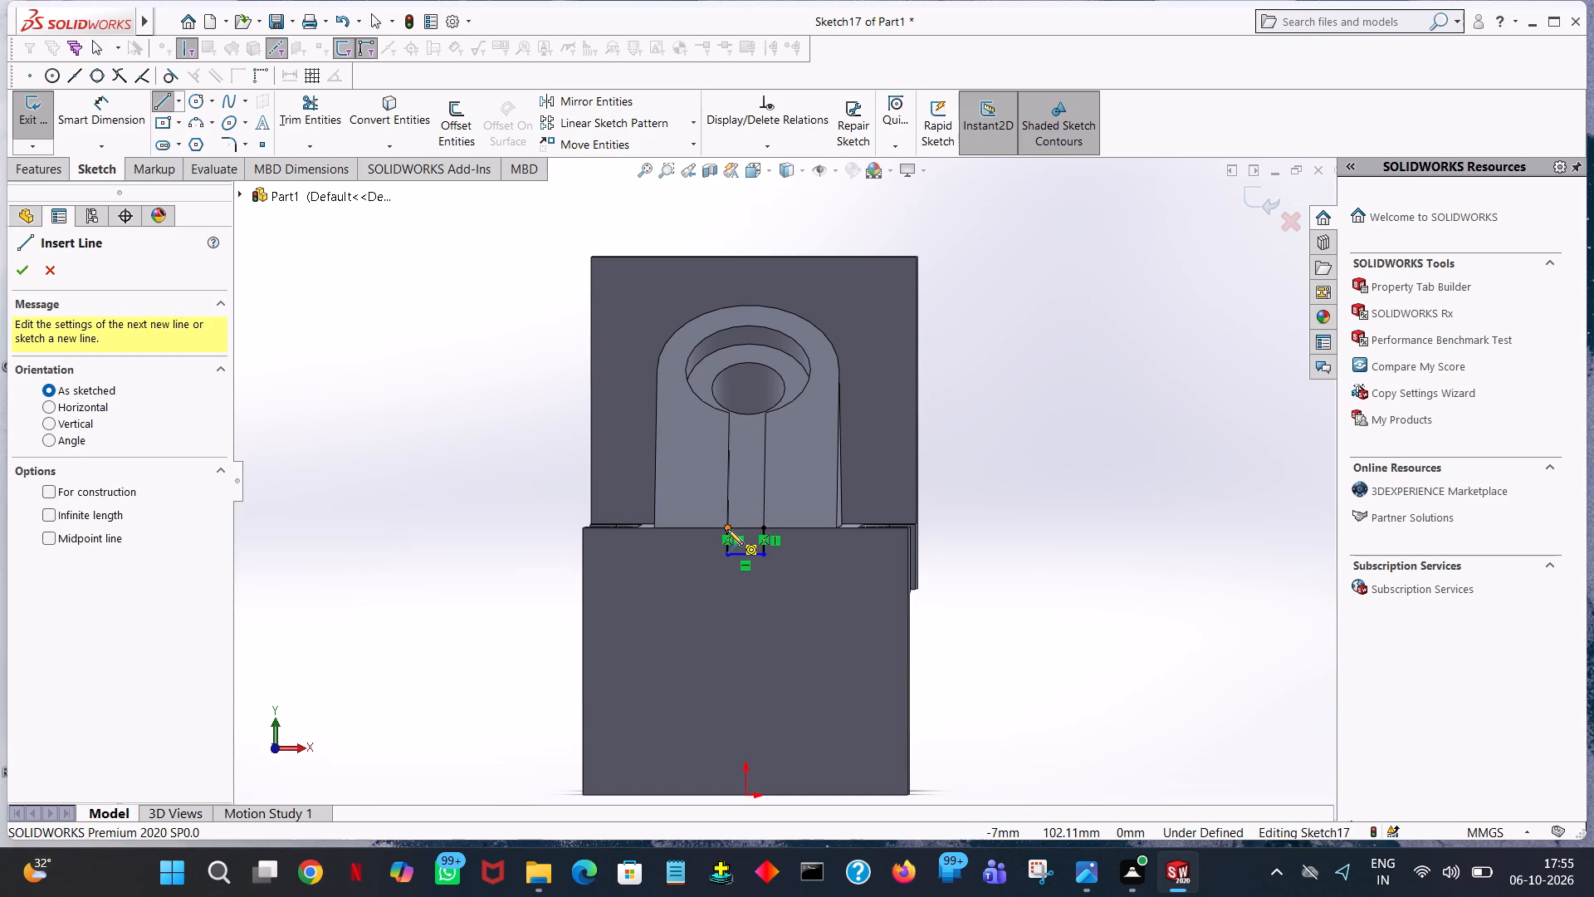
left_click(727, 529)
left_click(765, 529)
right_click(765, 529)
left_click(794, 534)
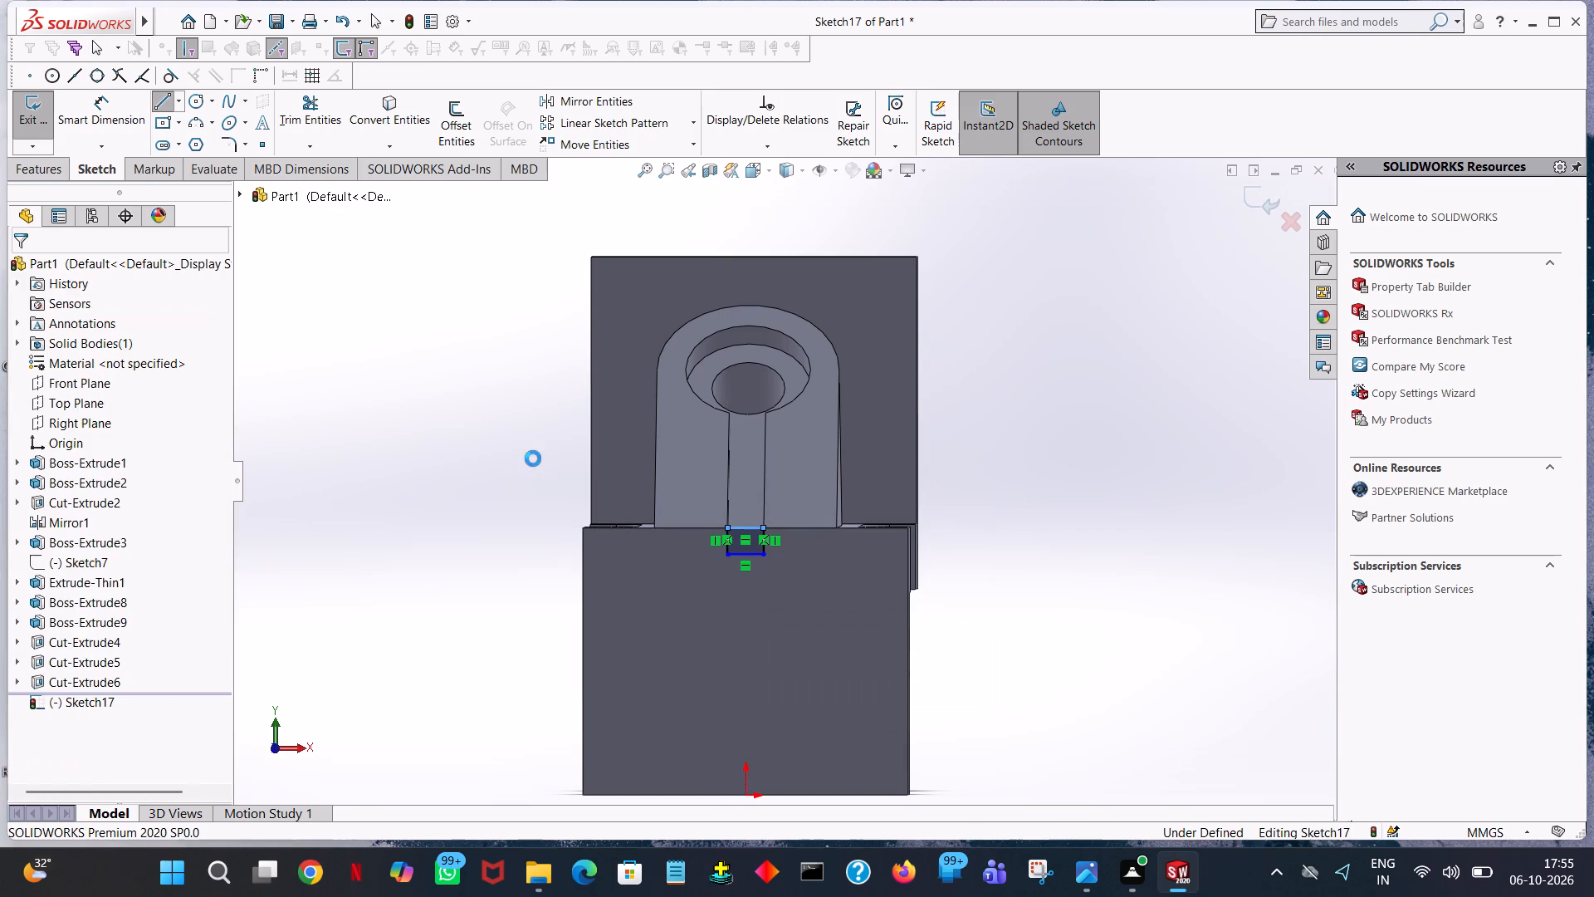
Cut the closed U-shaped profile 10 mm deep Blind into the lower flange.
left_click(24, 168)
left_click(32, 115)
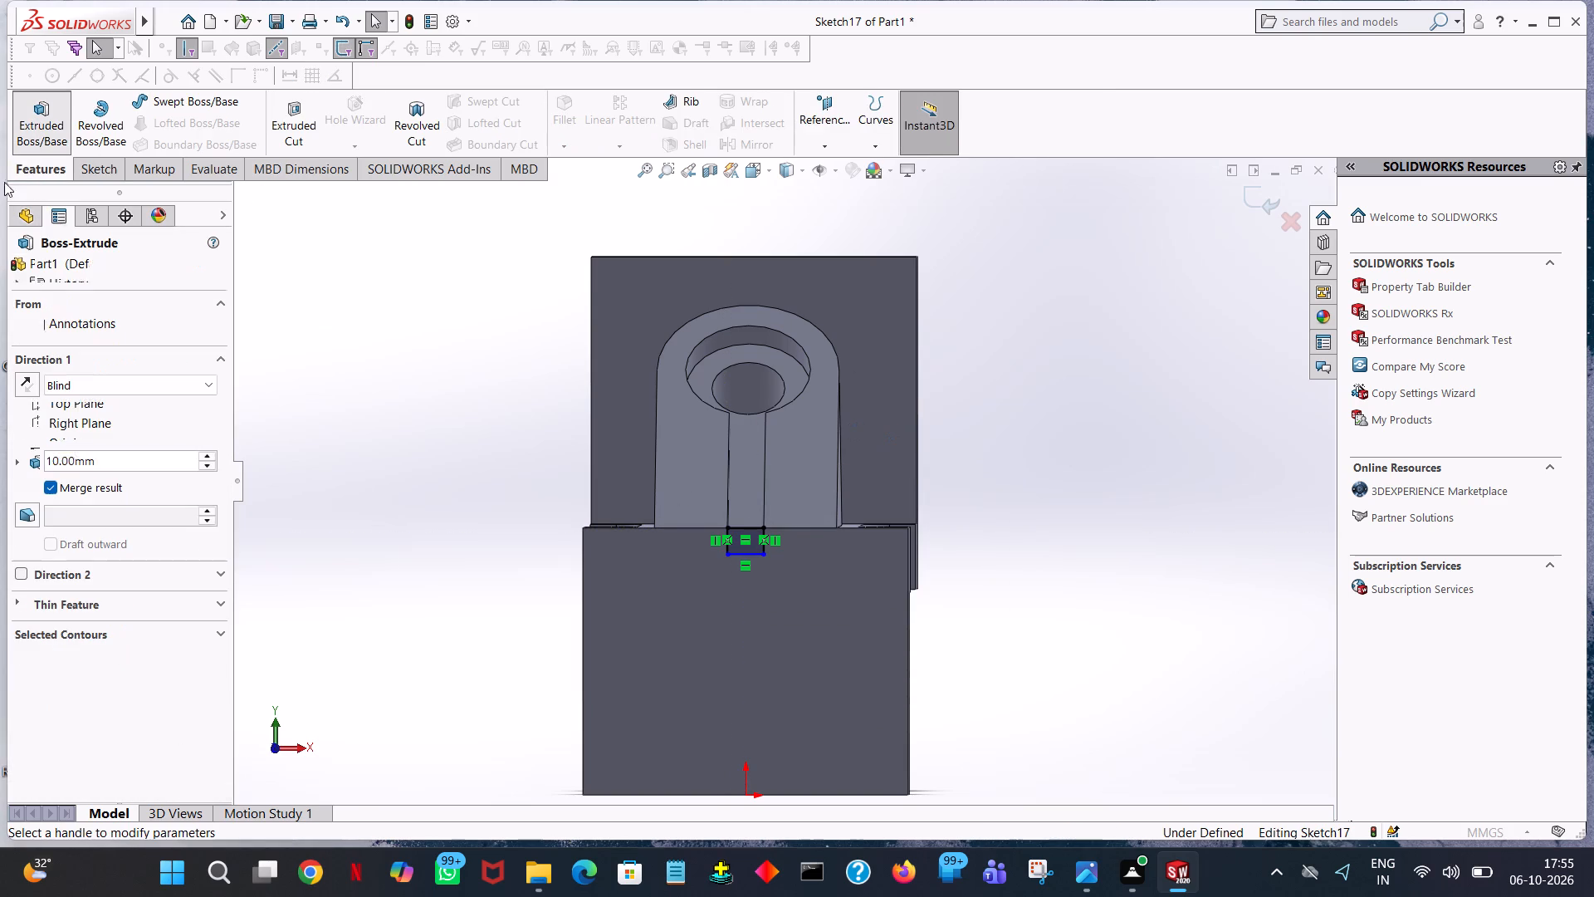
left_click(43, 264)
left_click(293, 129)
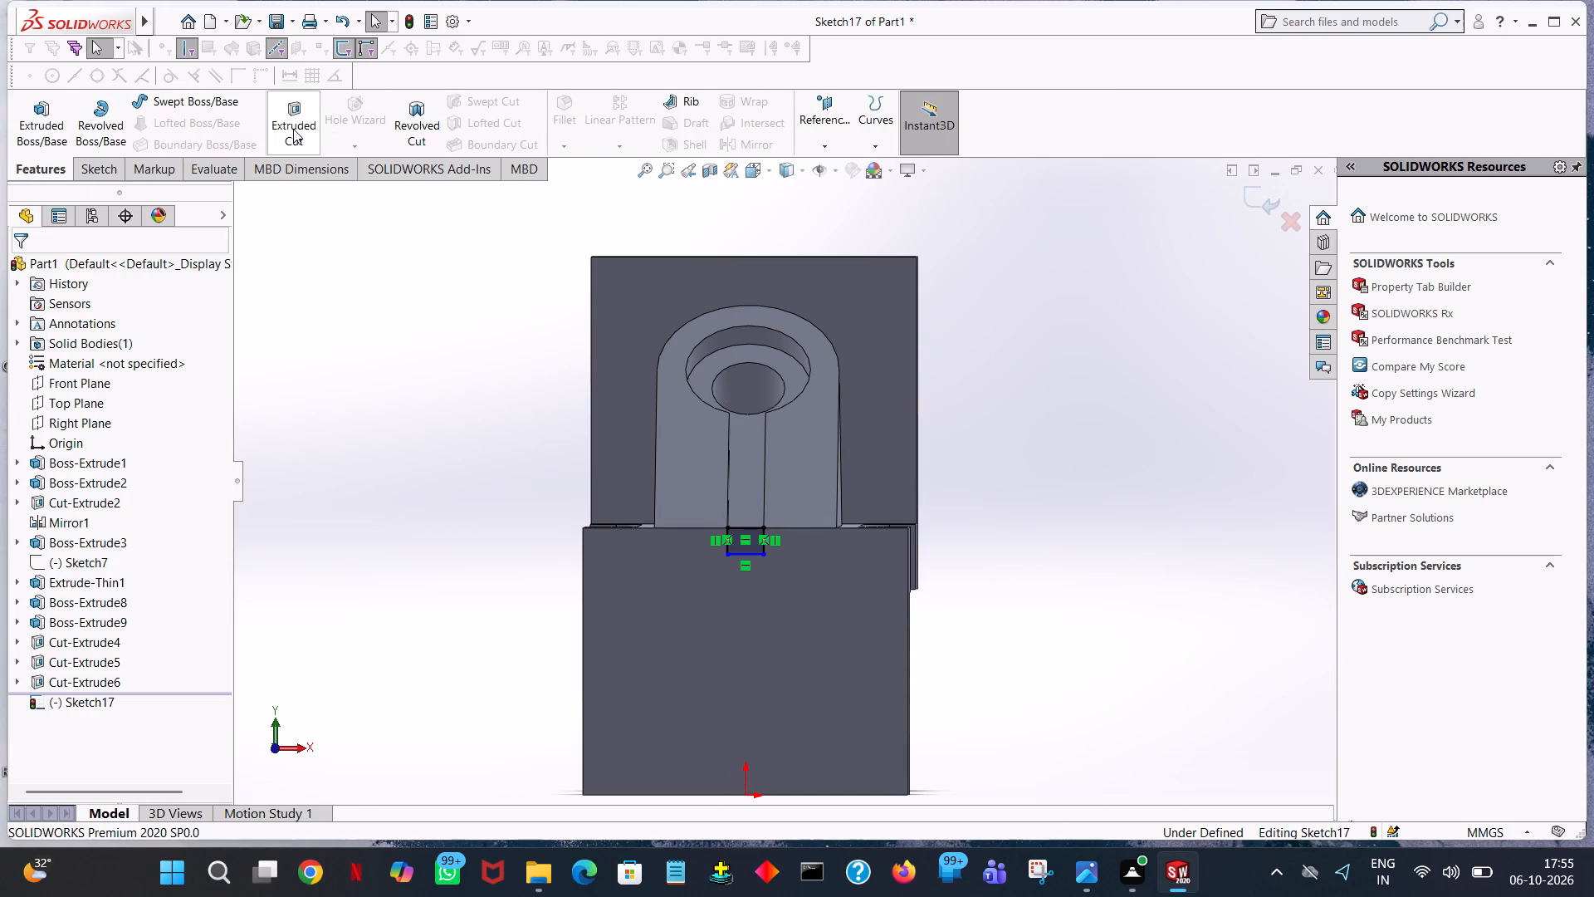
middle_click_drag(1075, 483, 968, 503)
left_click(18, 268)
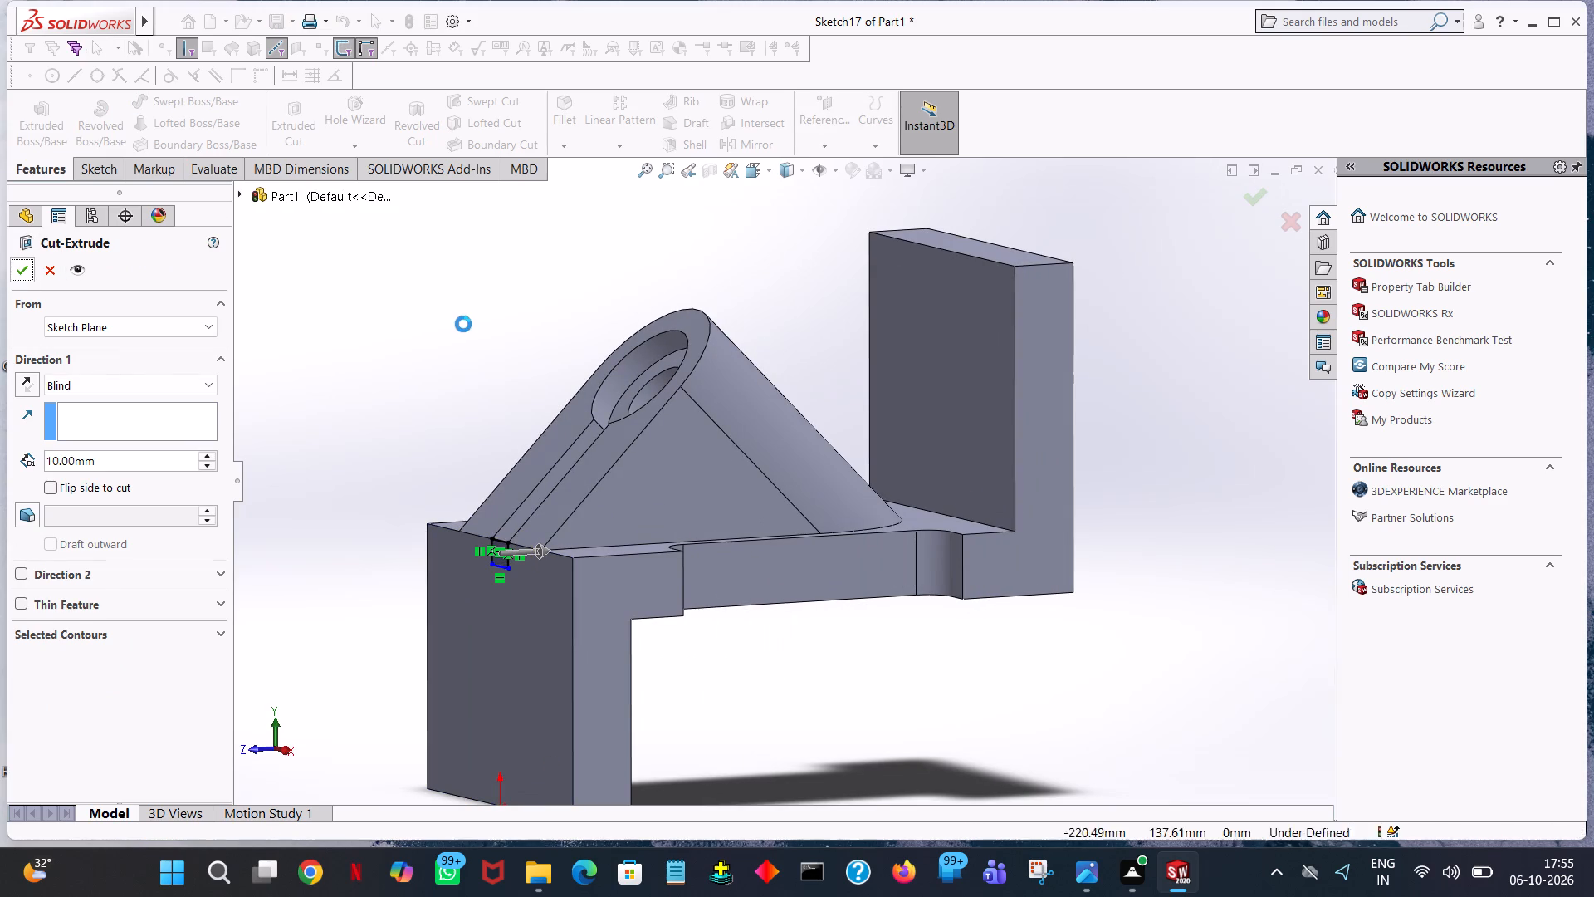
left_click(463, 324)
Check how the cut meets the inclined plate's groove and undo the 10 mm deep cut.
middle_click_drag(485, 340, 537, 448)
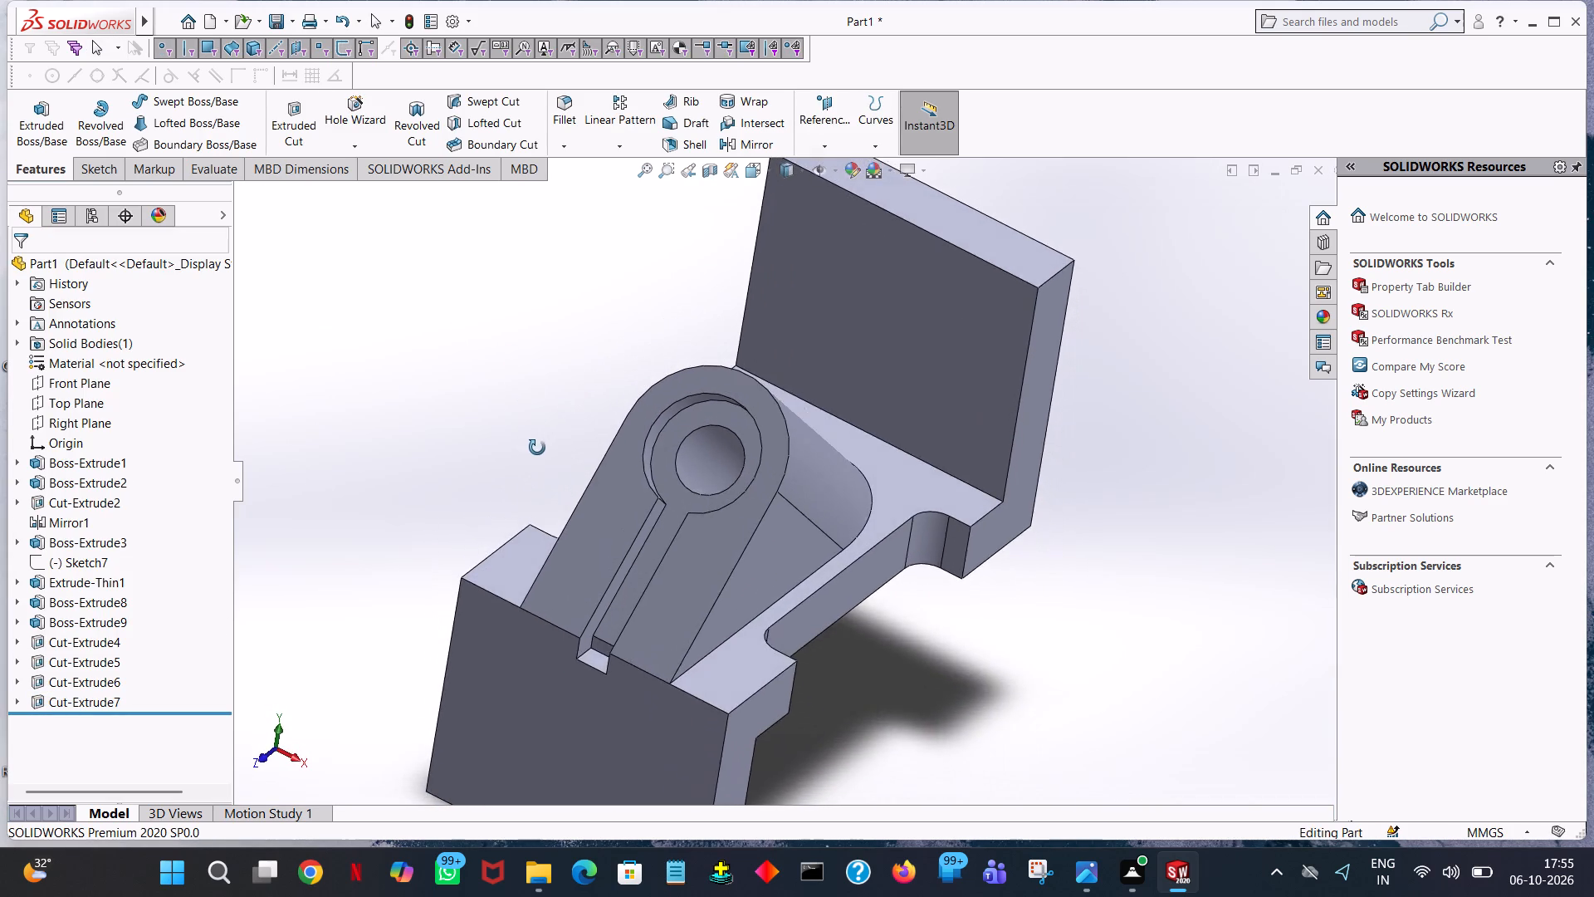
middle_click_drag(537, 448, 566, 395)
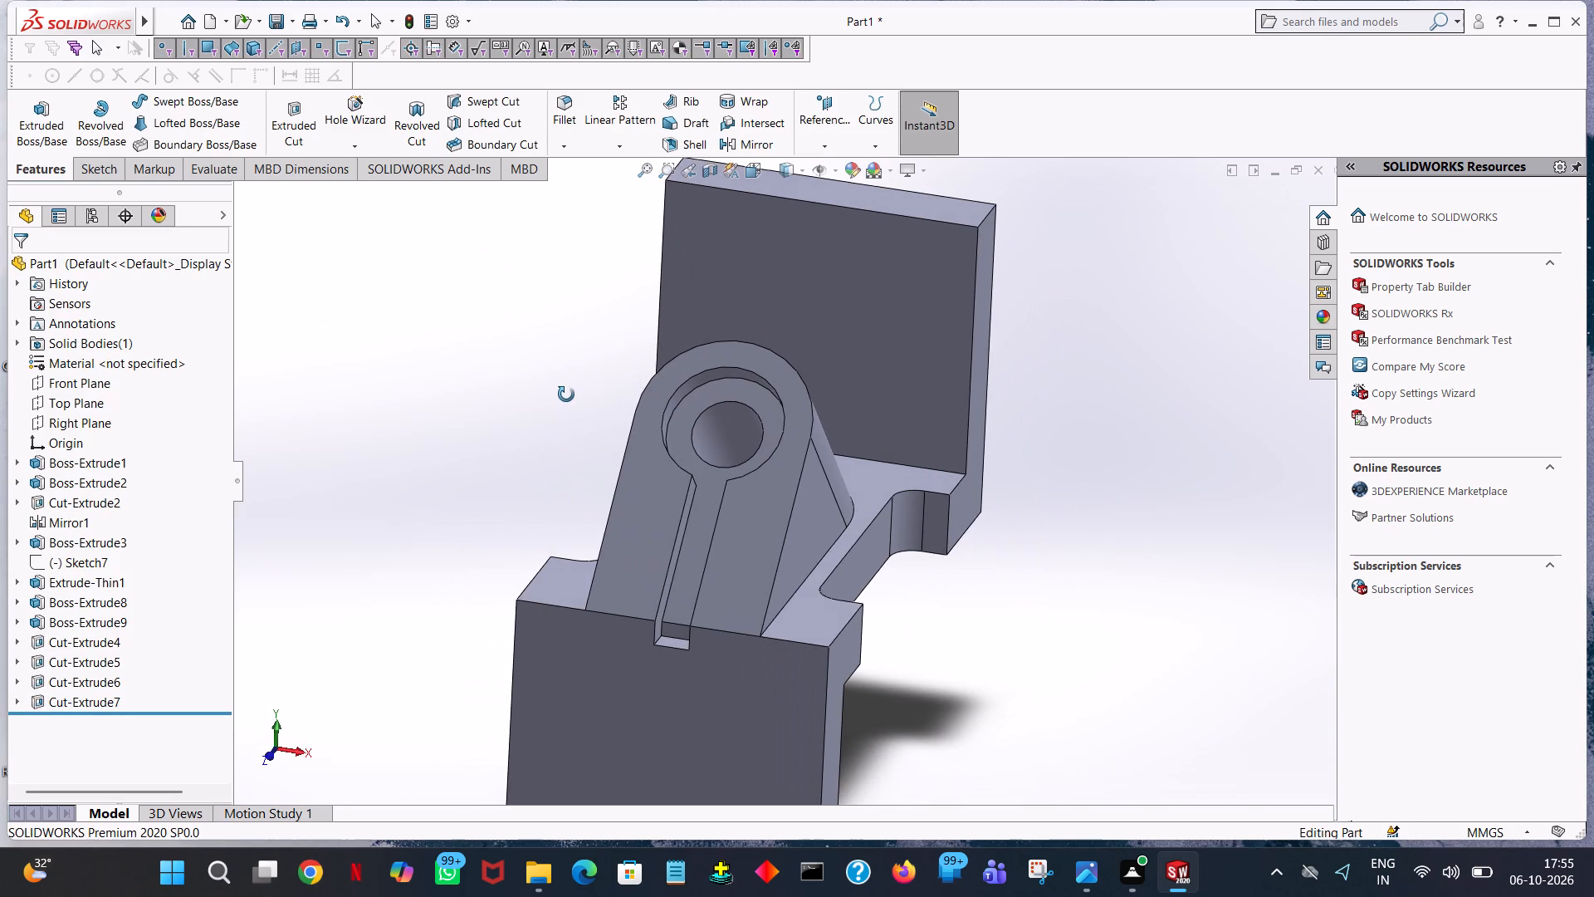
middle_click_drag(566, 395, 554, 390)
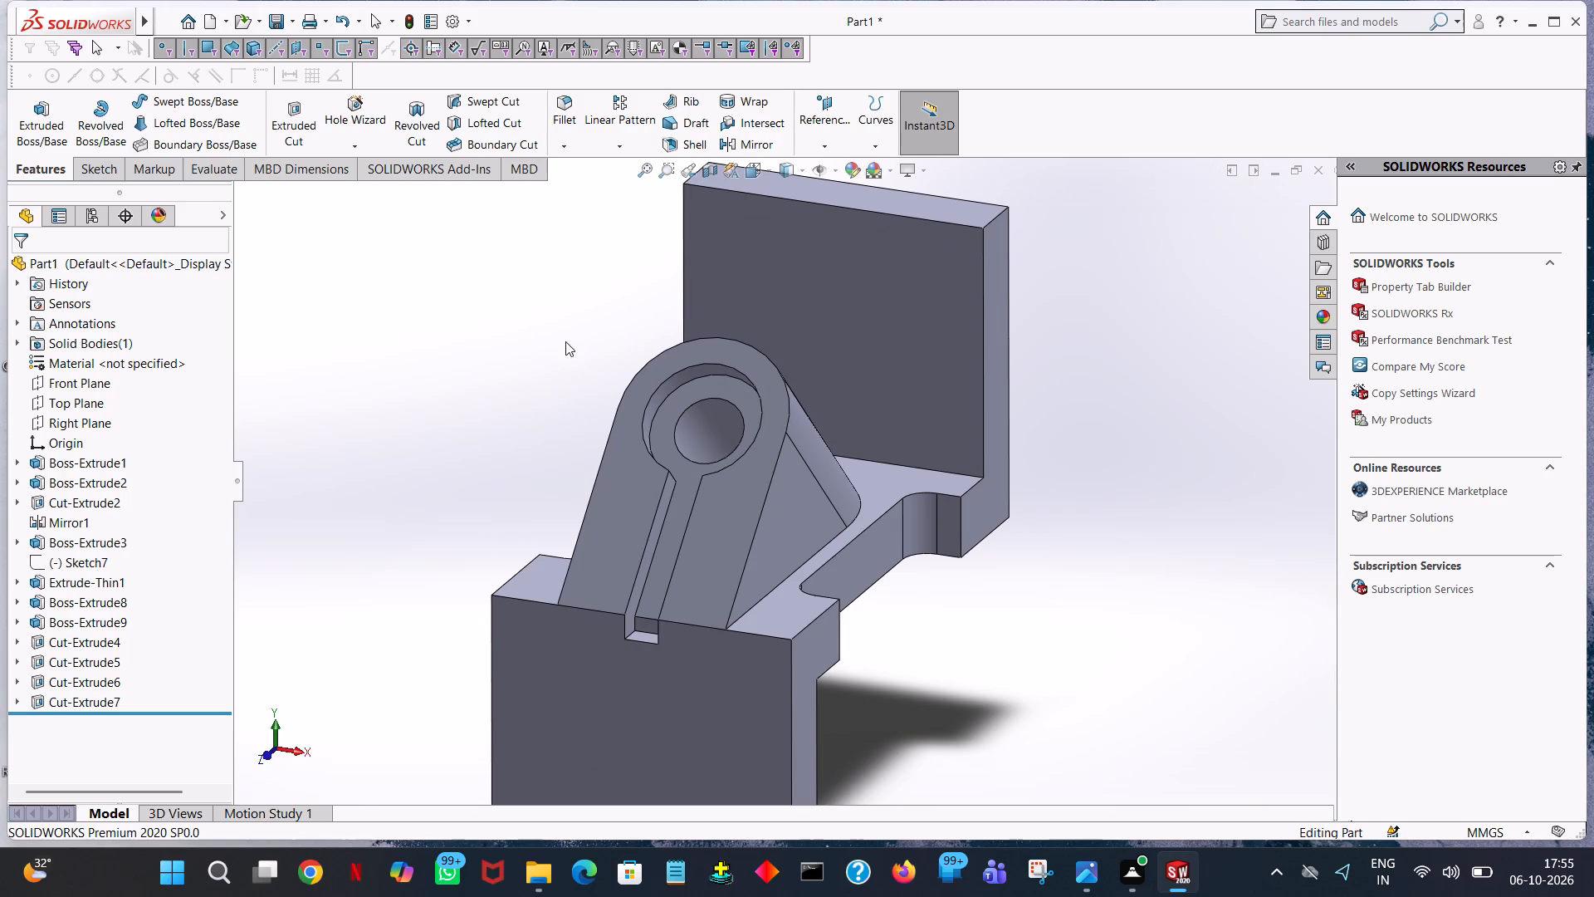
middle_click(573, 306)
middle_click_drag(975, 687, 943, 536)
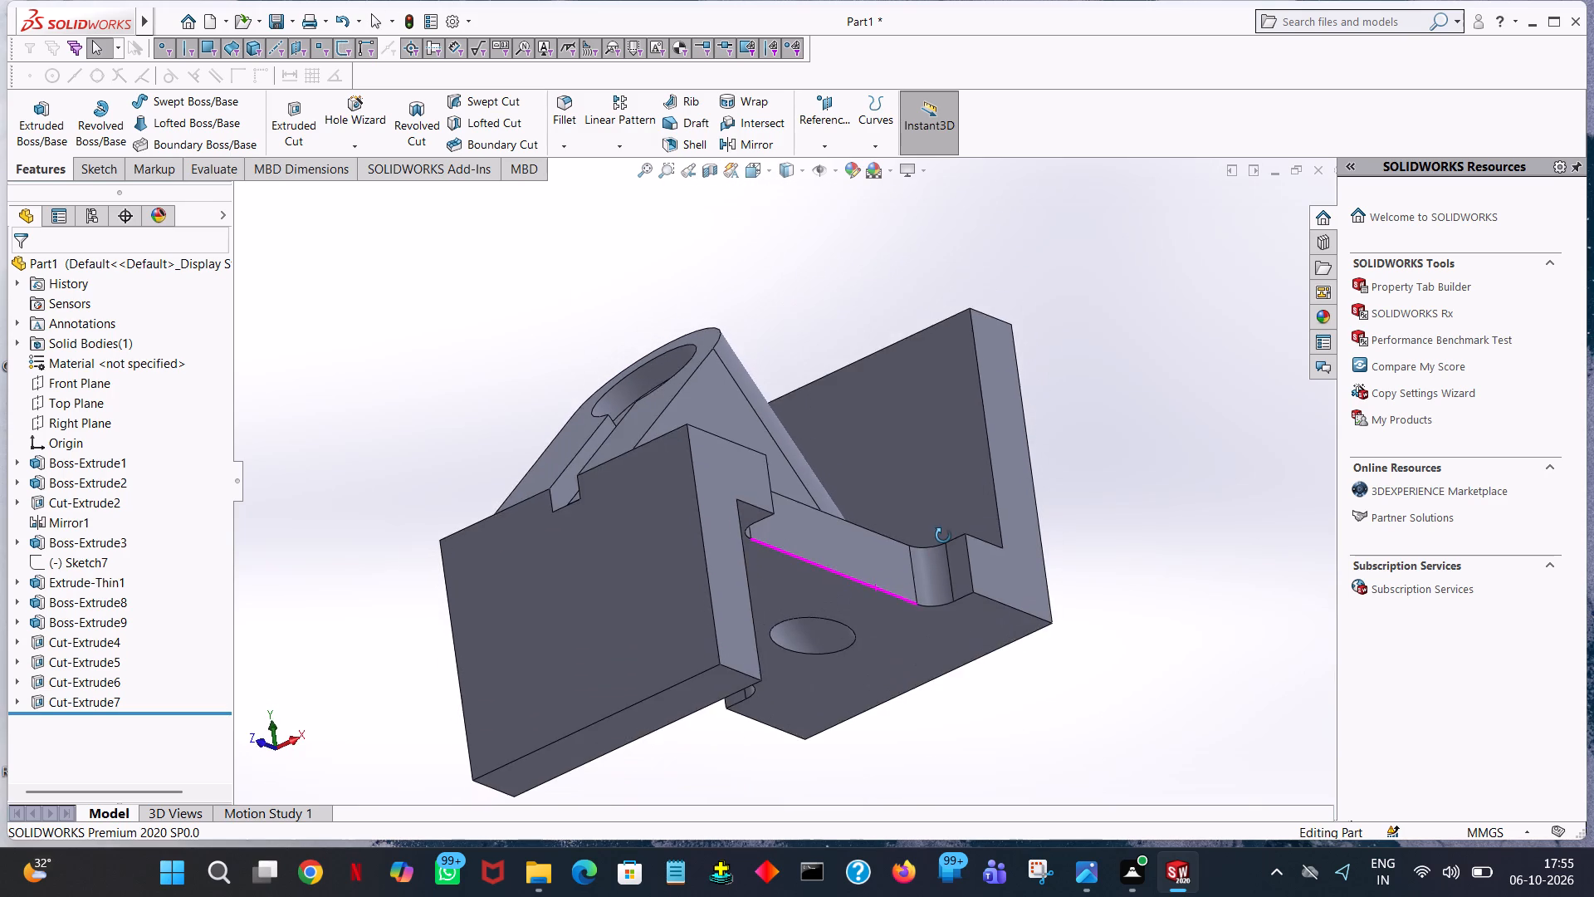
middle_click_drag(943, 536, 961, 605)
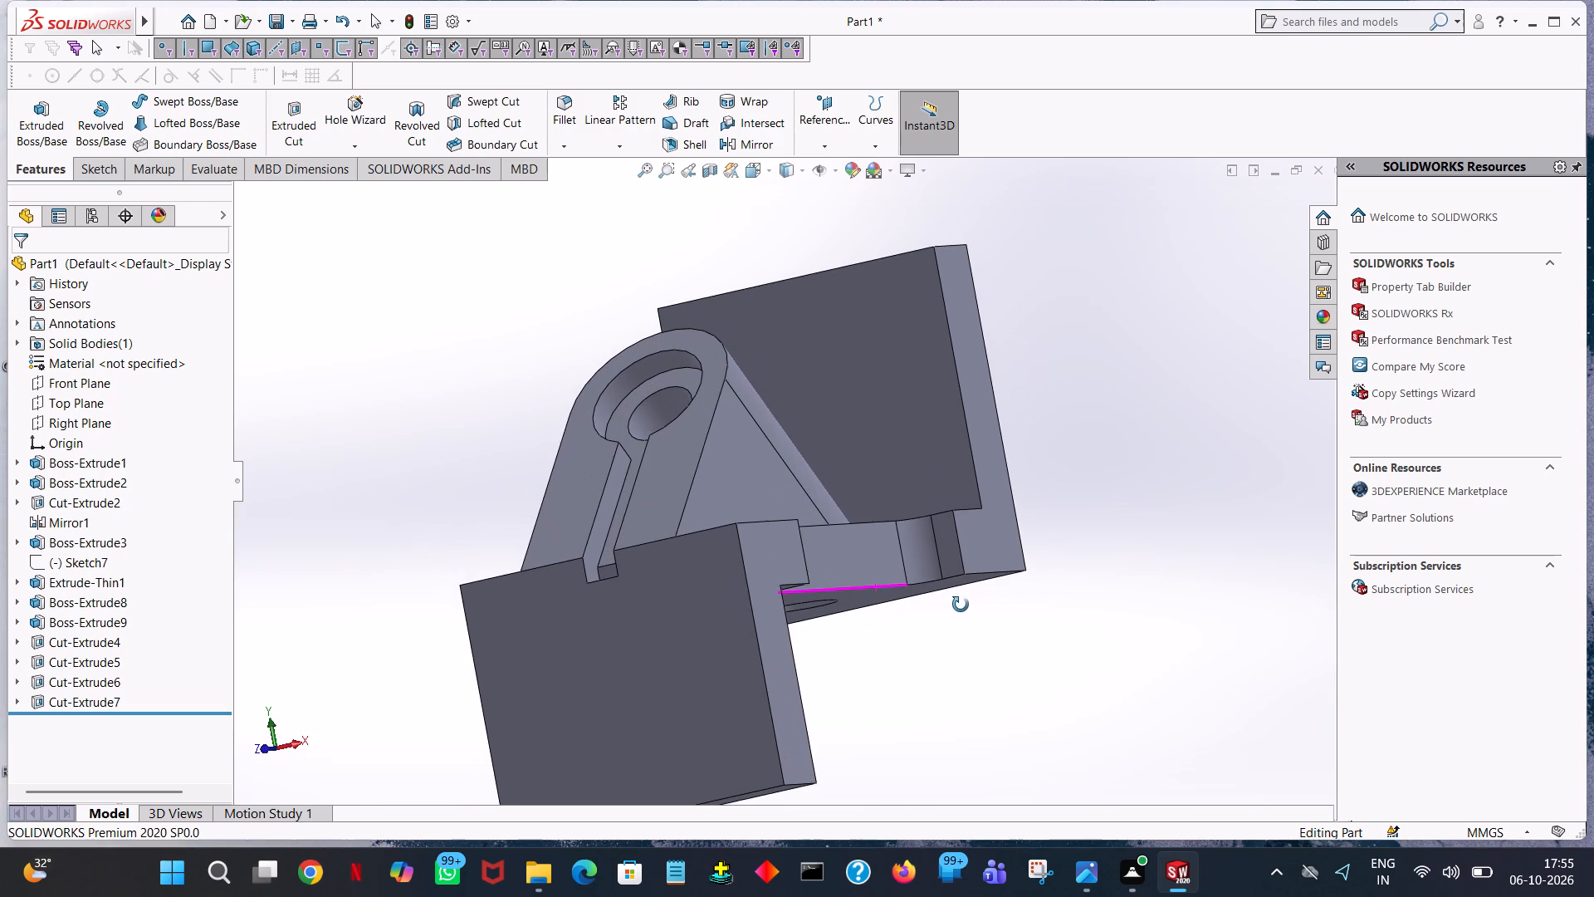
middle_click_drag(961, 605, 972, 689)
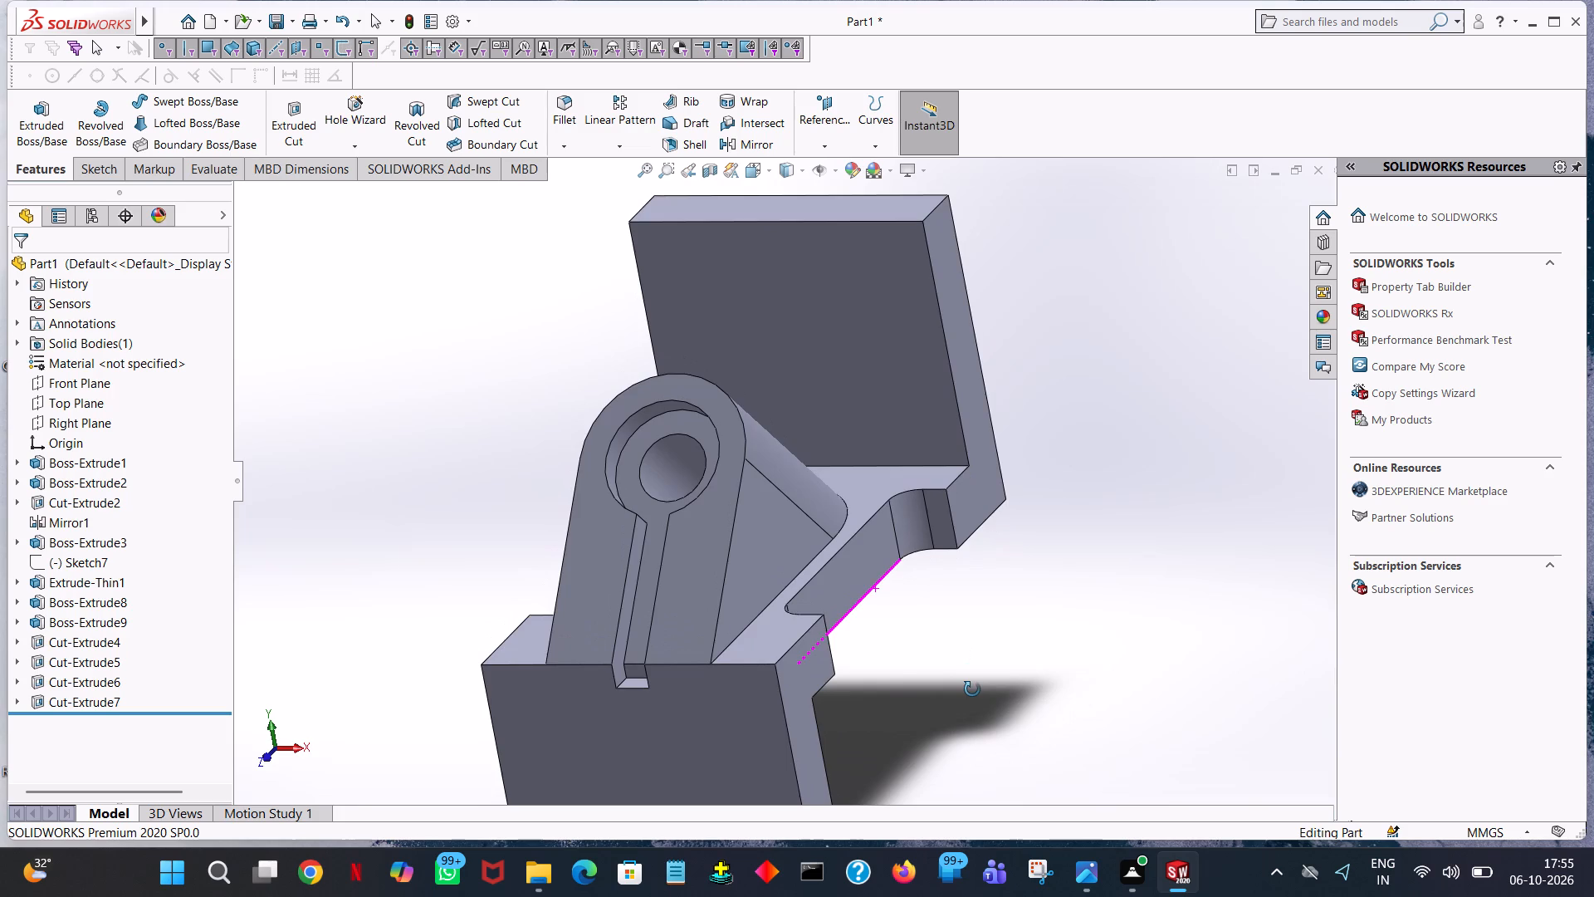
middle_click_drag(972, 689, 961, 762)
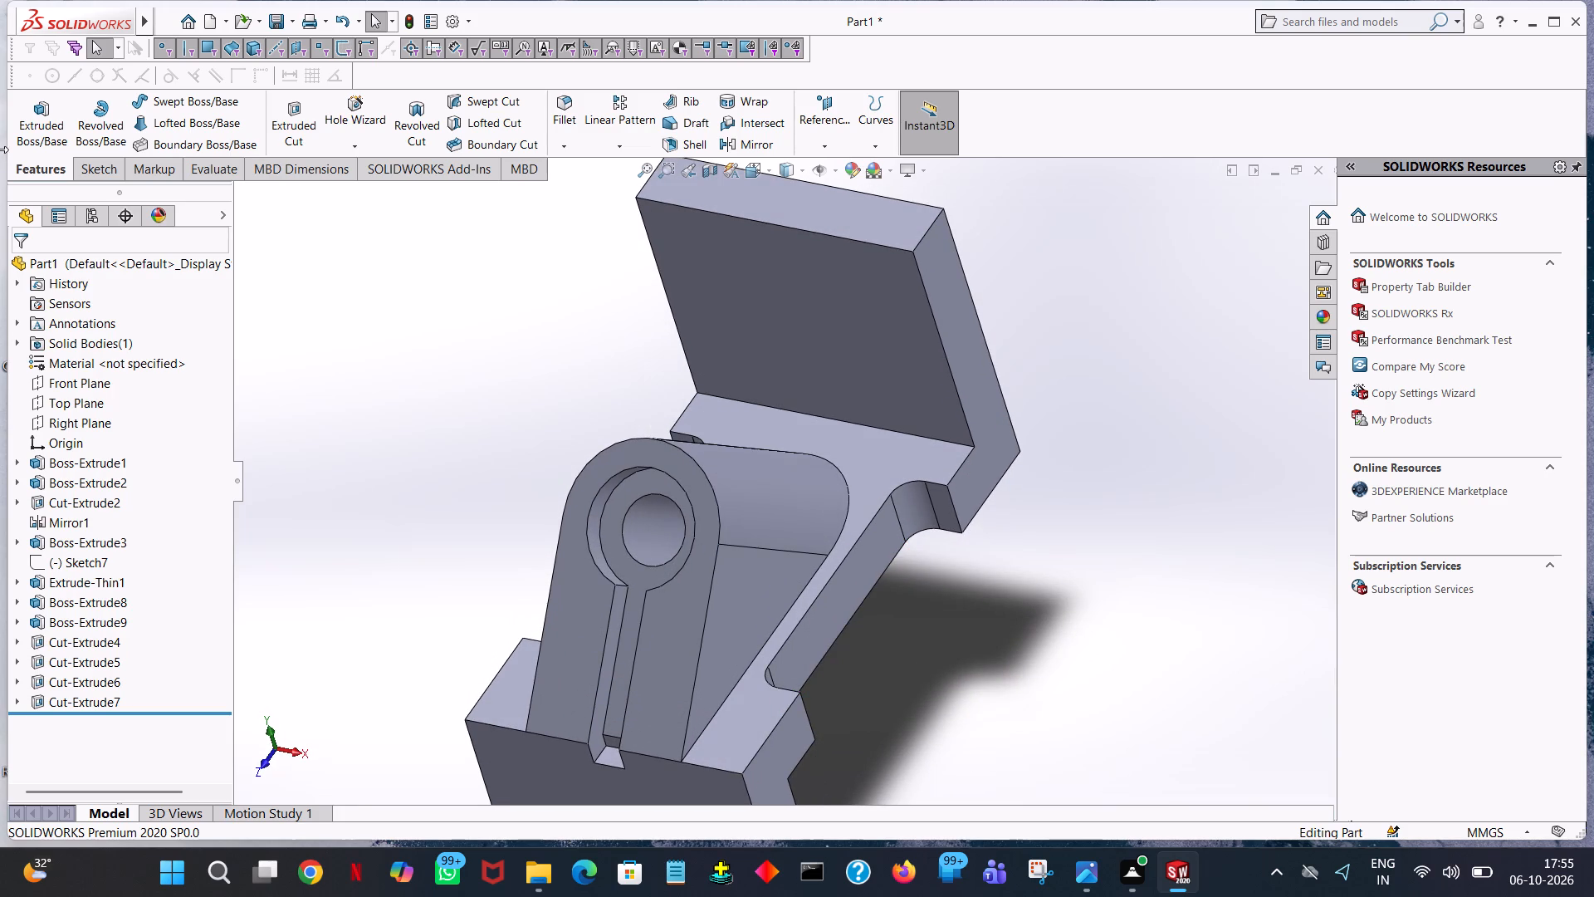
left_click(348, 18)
Cut the U-shaped profile 8 mm deep Blind into the lower flange.
middle_click_drag(419, 280, 325, 393)
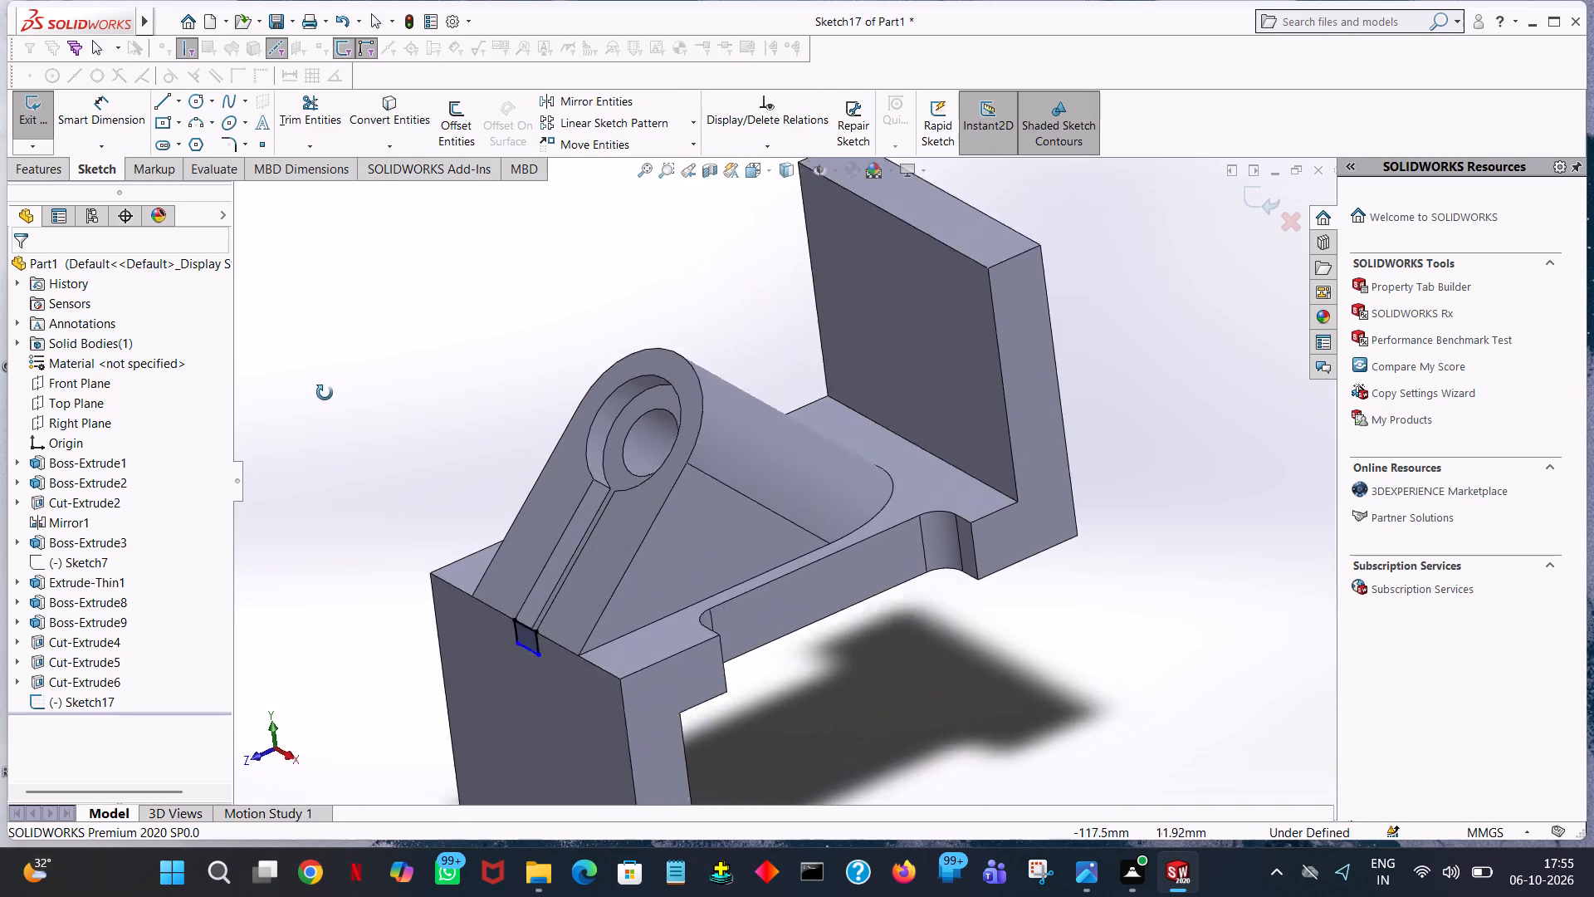
middle_click_drag(325, 393, 328, 610)
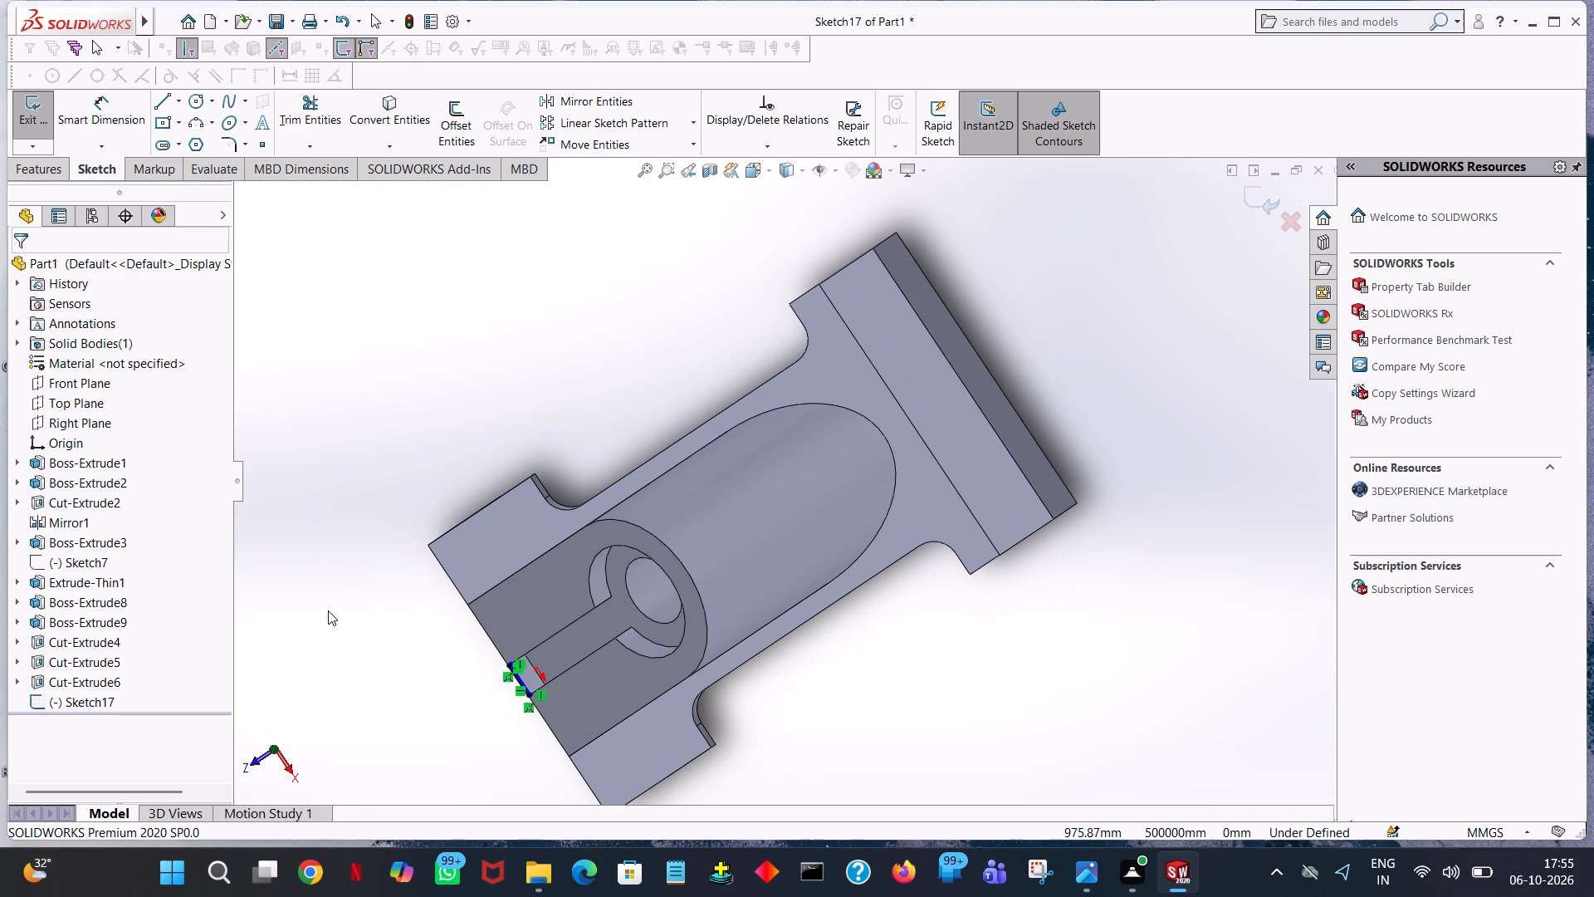
left_click(44, 168)
left_click(281, 135)
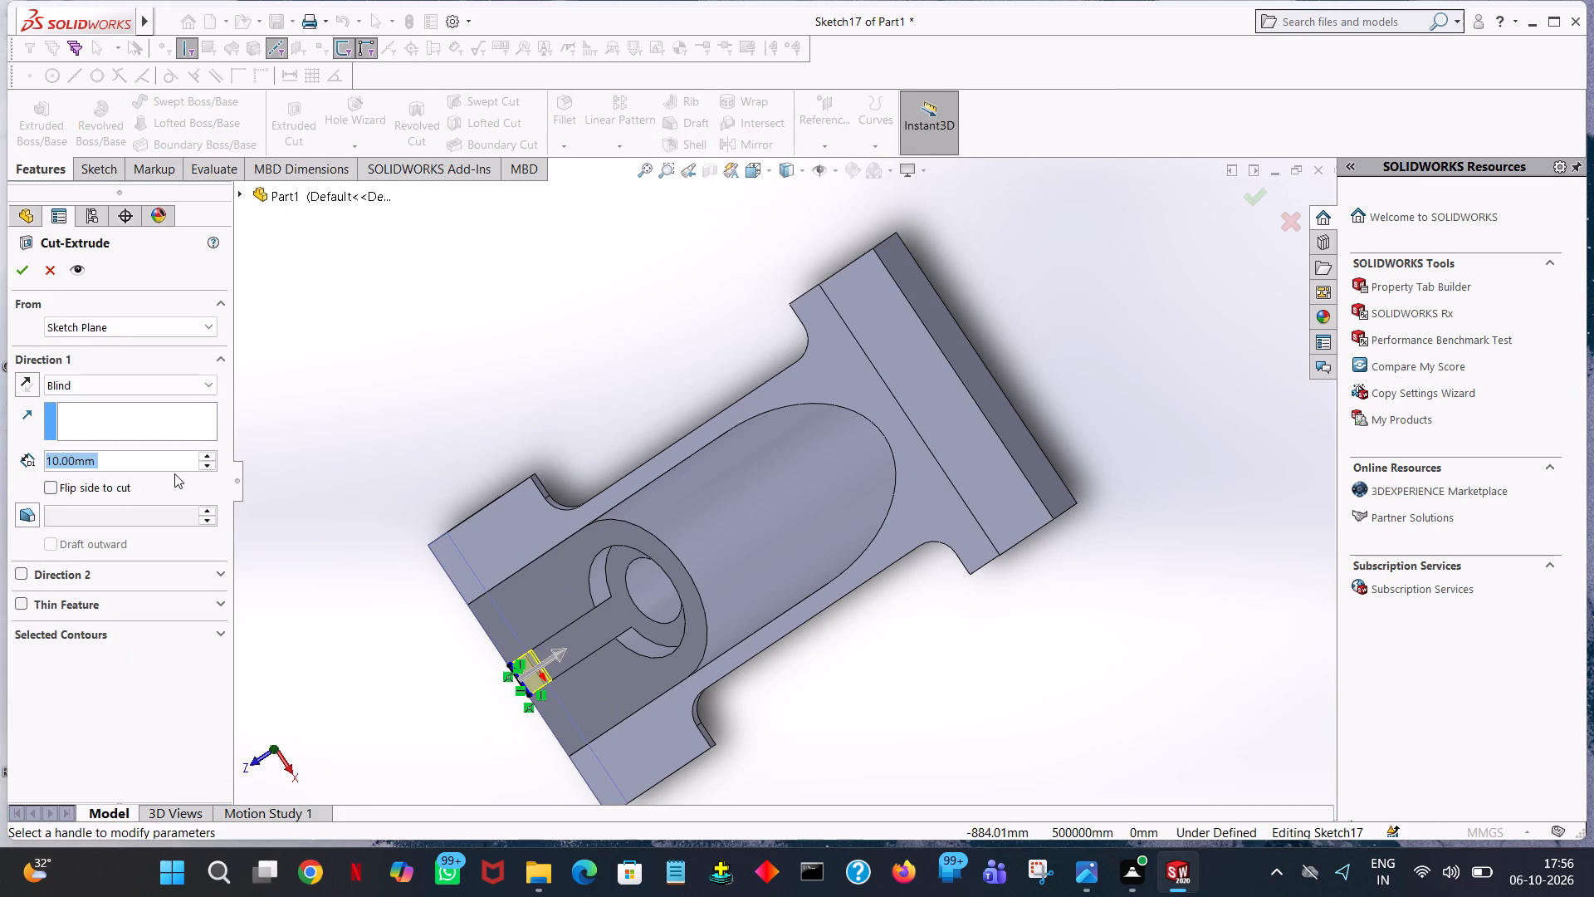
key("8")
left_click(438, 387)
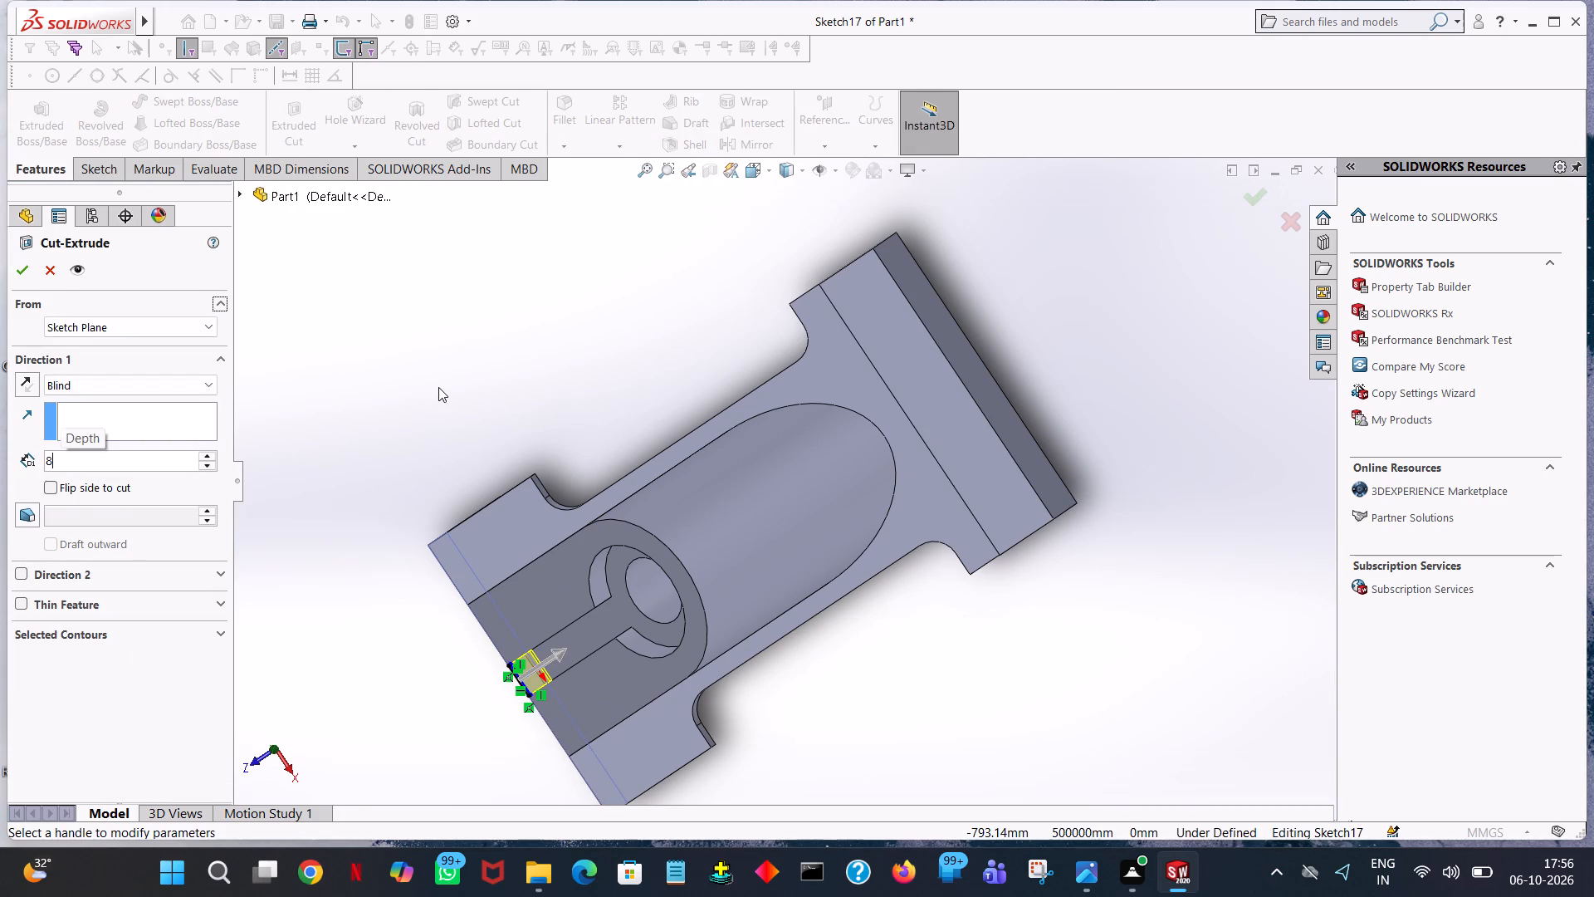
left_click(34, 272)
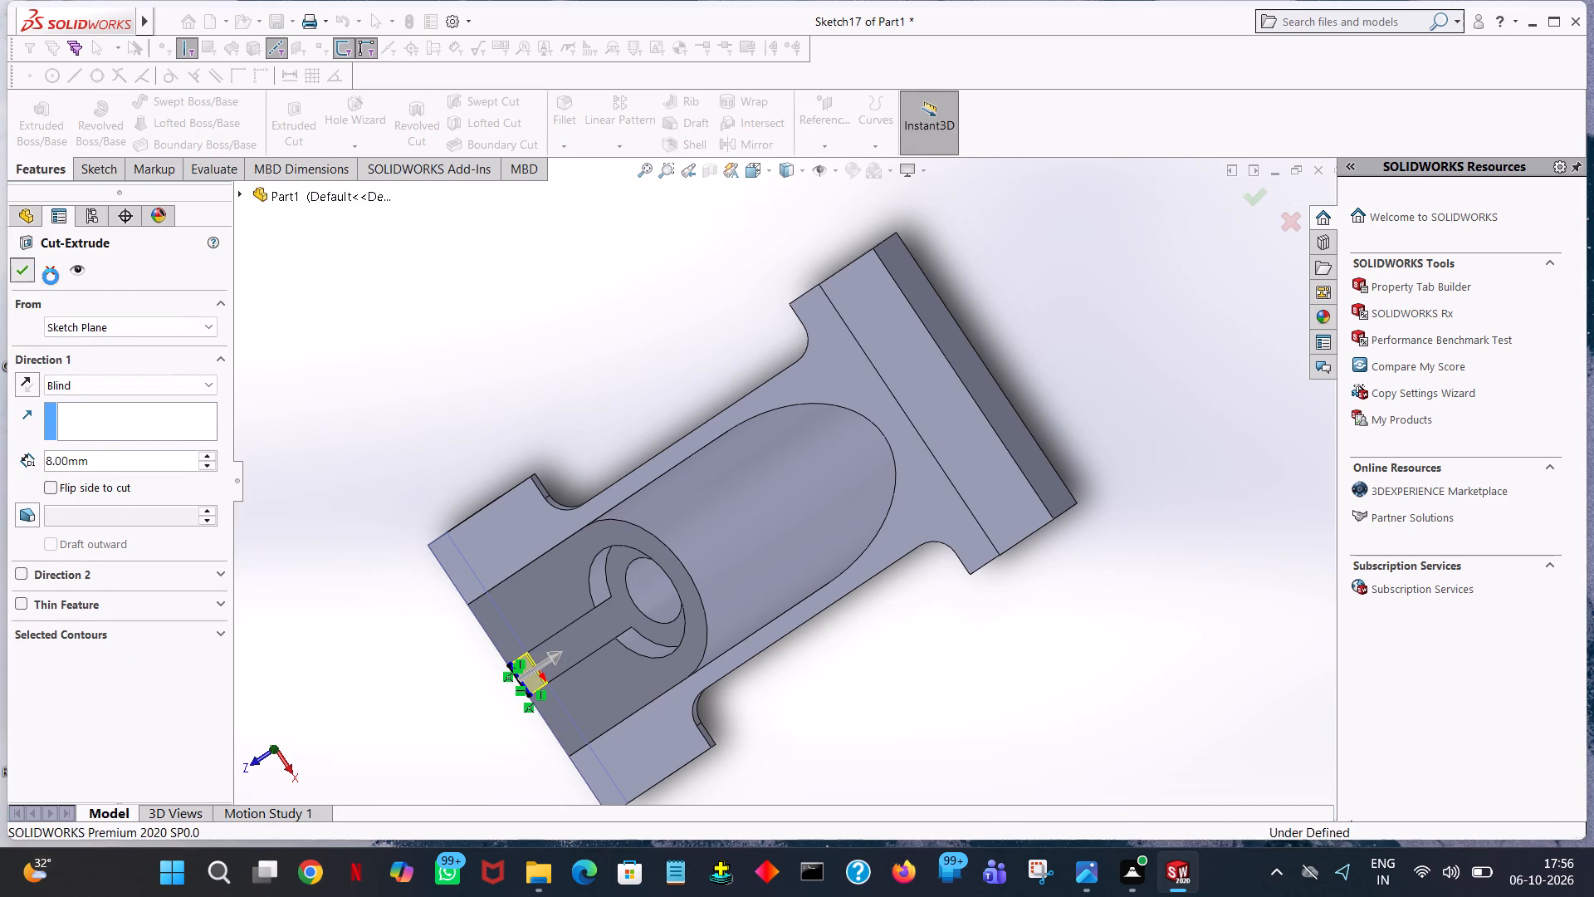
Examine the new flange notch and its junction with the inclined plate's groove from several angles.
middle_click_drag(587, 408, 637, 315)
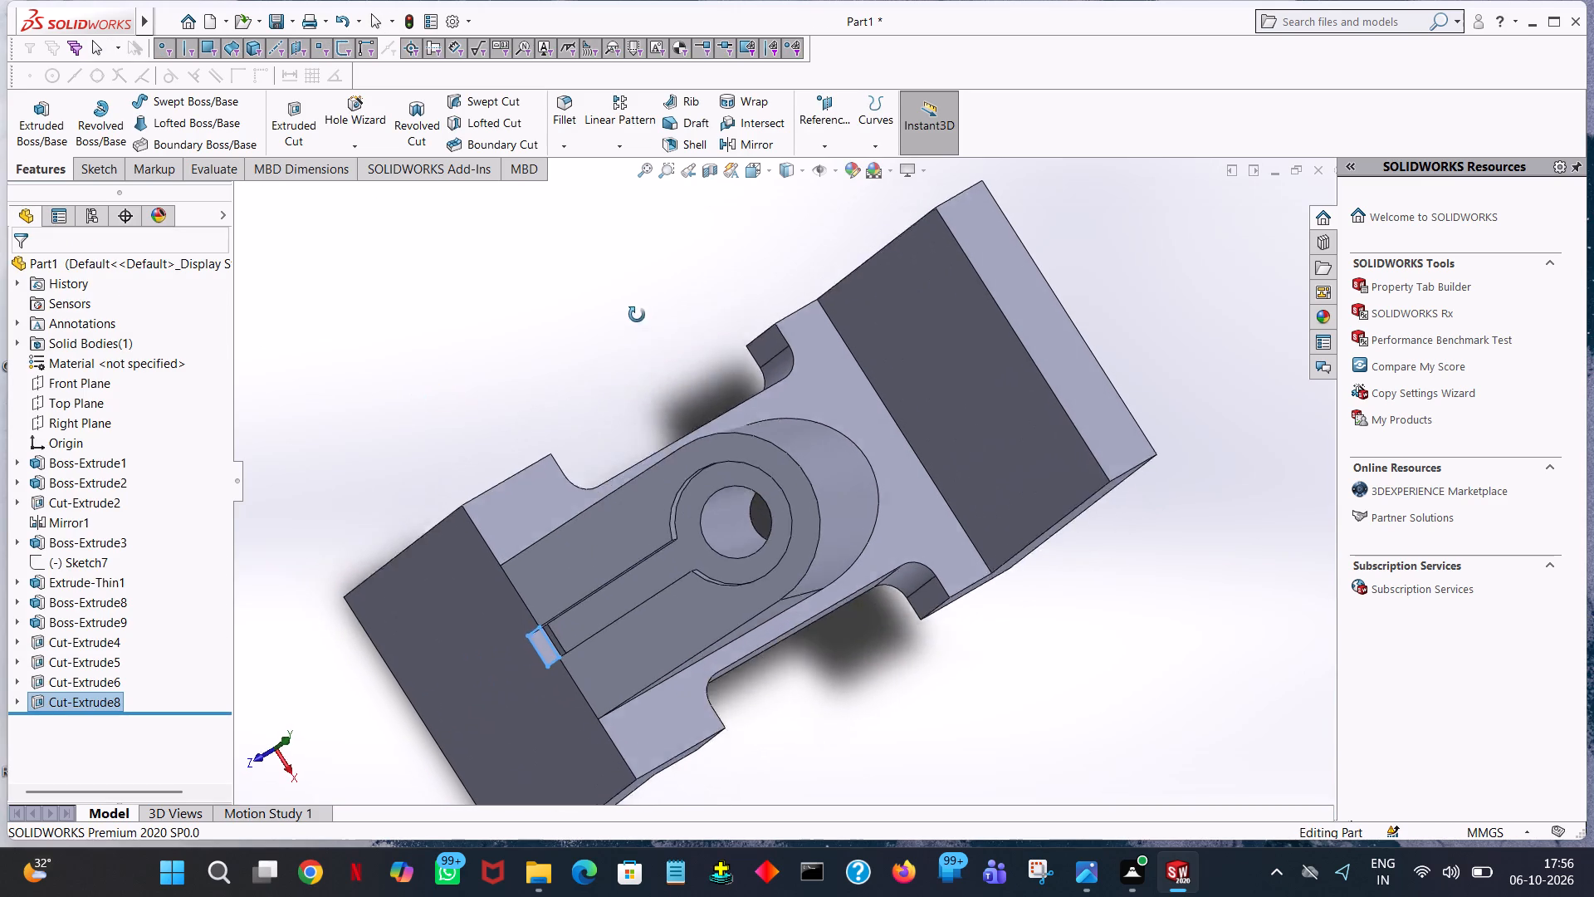
middle_click_drag(637, 315, 631, 298)
middle_click_drag(778, 700, 812, 588)
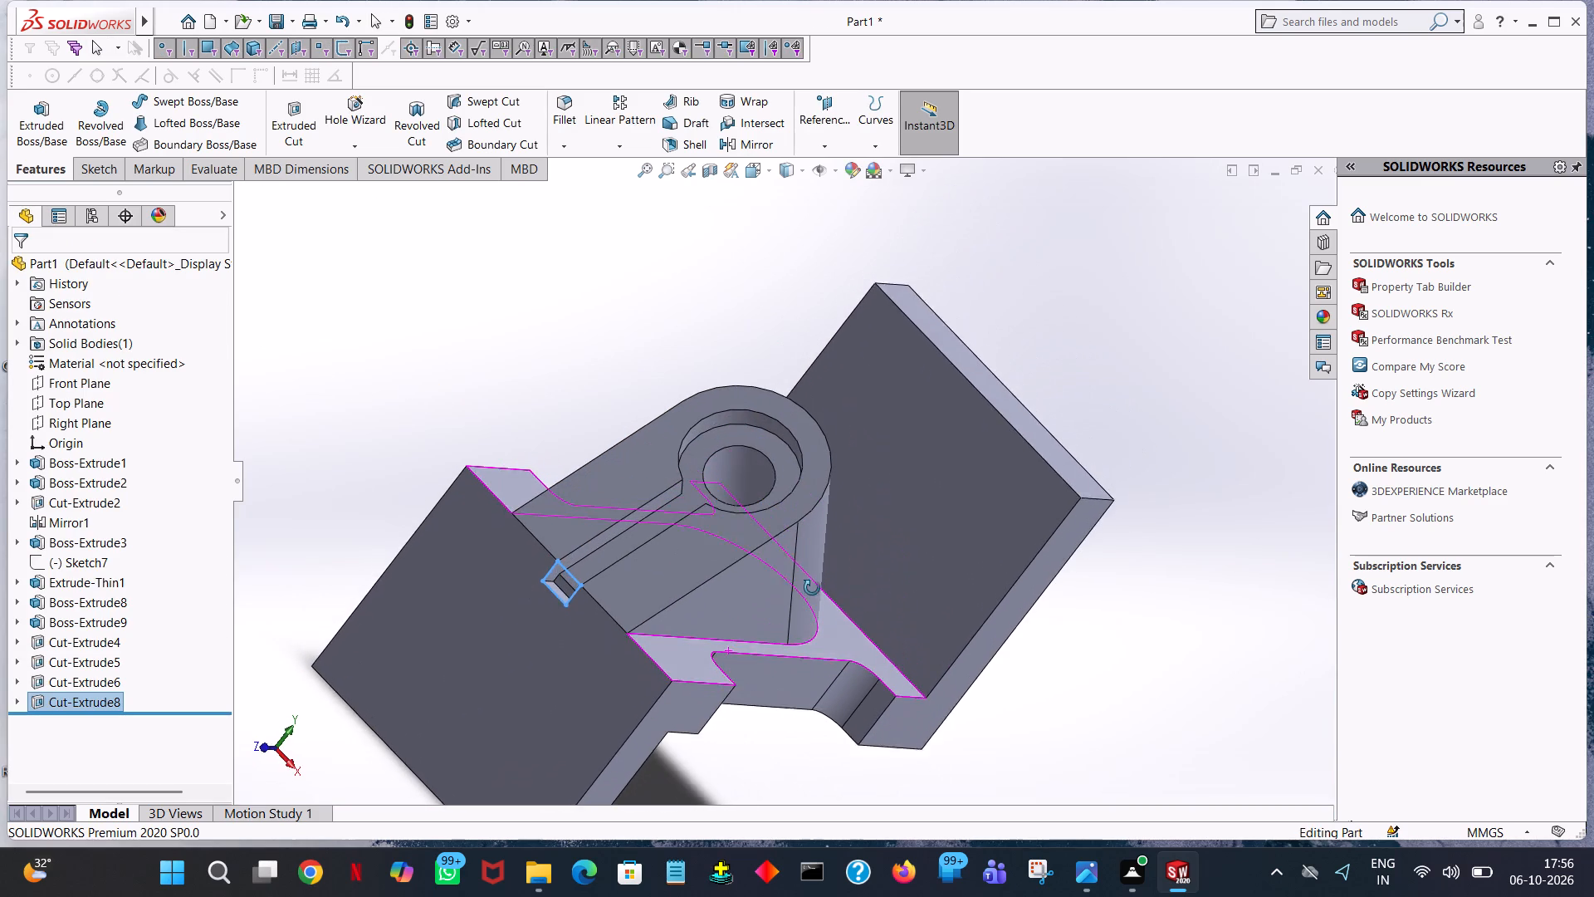
middle_click_drag(812, 588, 814, 573)
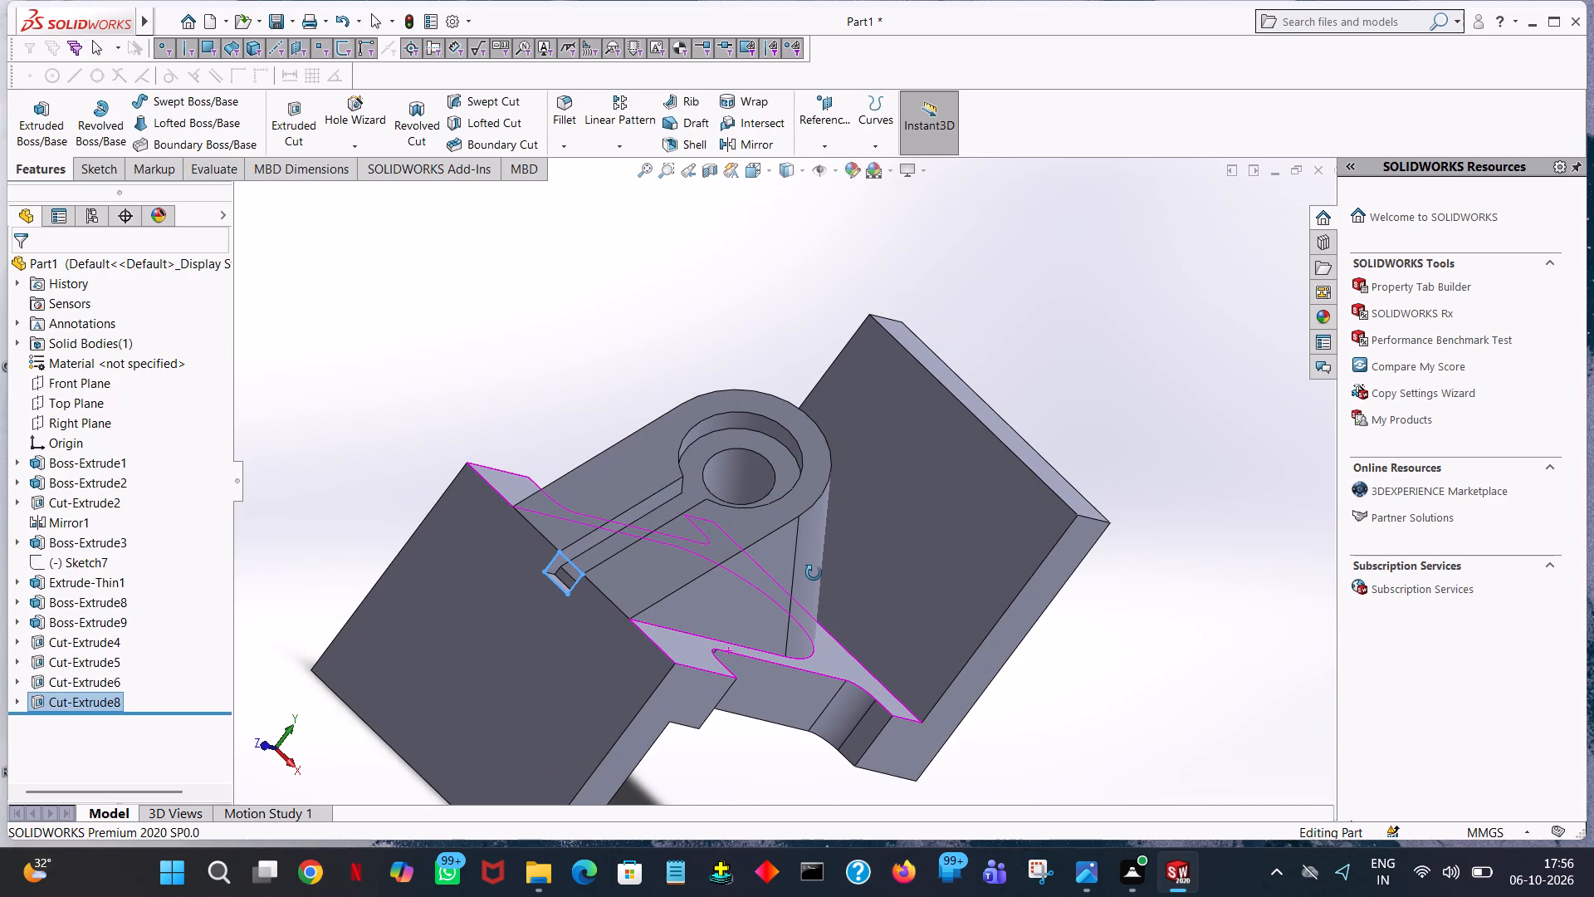
middle_click_drag(814, 573, 829, 676)
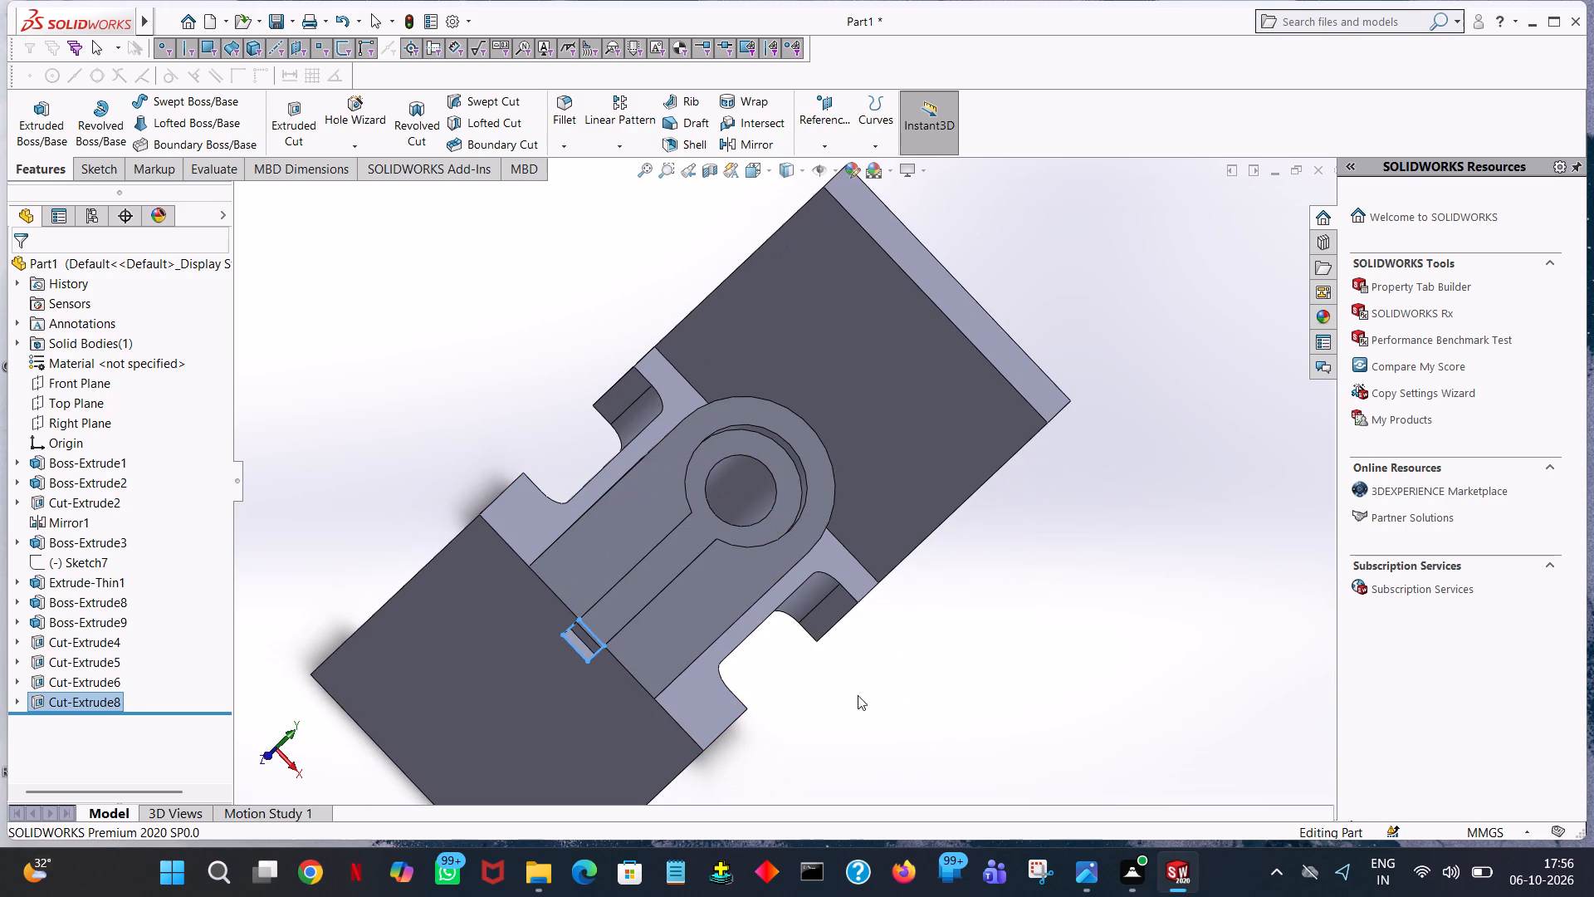
left_click(1014, 687)
middle_click_drag(1008, 684, 951, 591)
left_click(951, 593)
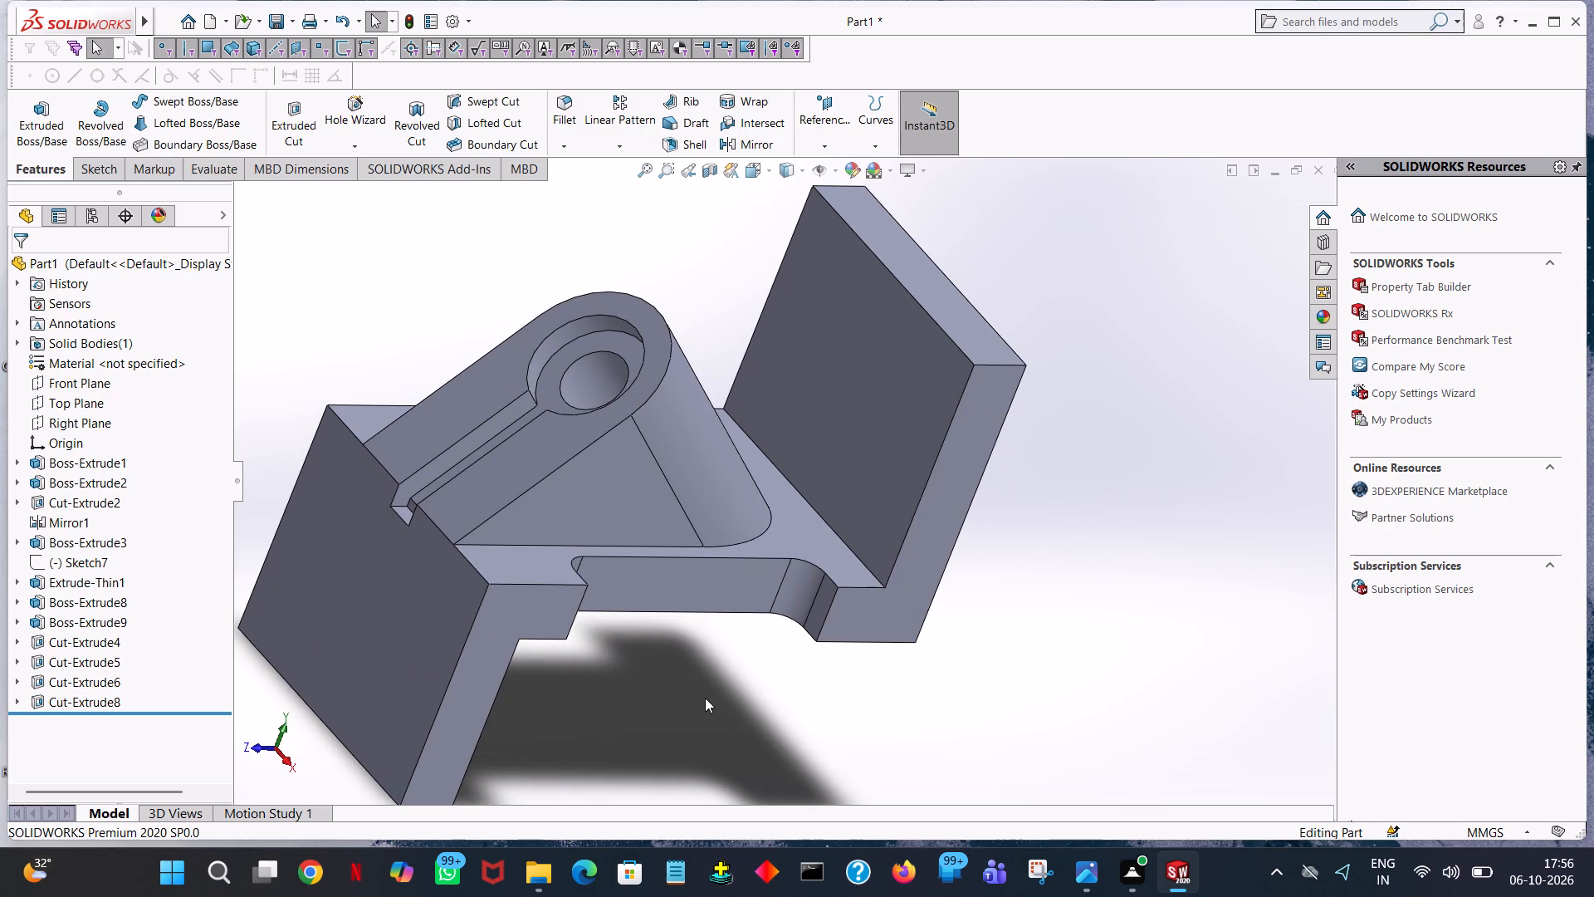
Start an Extruded Cut sketch on the inclined support's outer face around the boss and view it face-on.
left_click(296, 115)
left_click(609, 291)
left_click(620, 306)
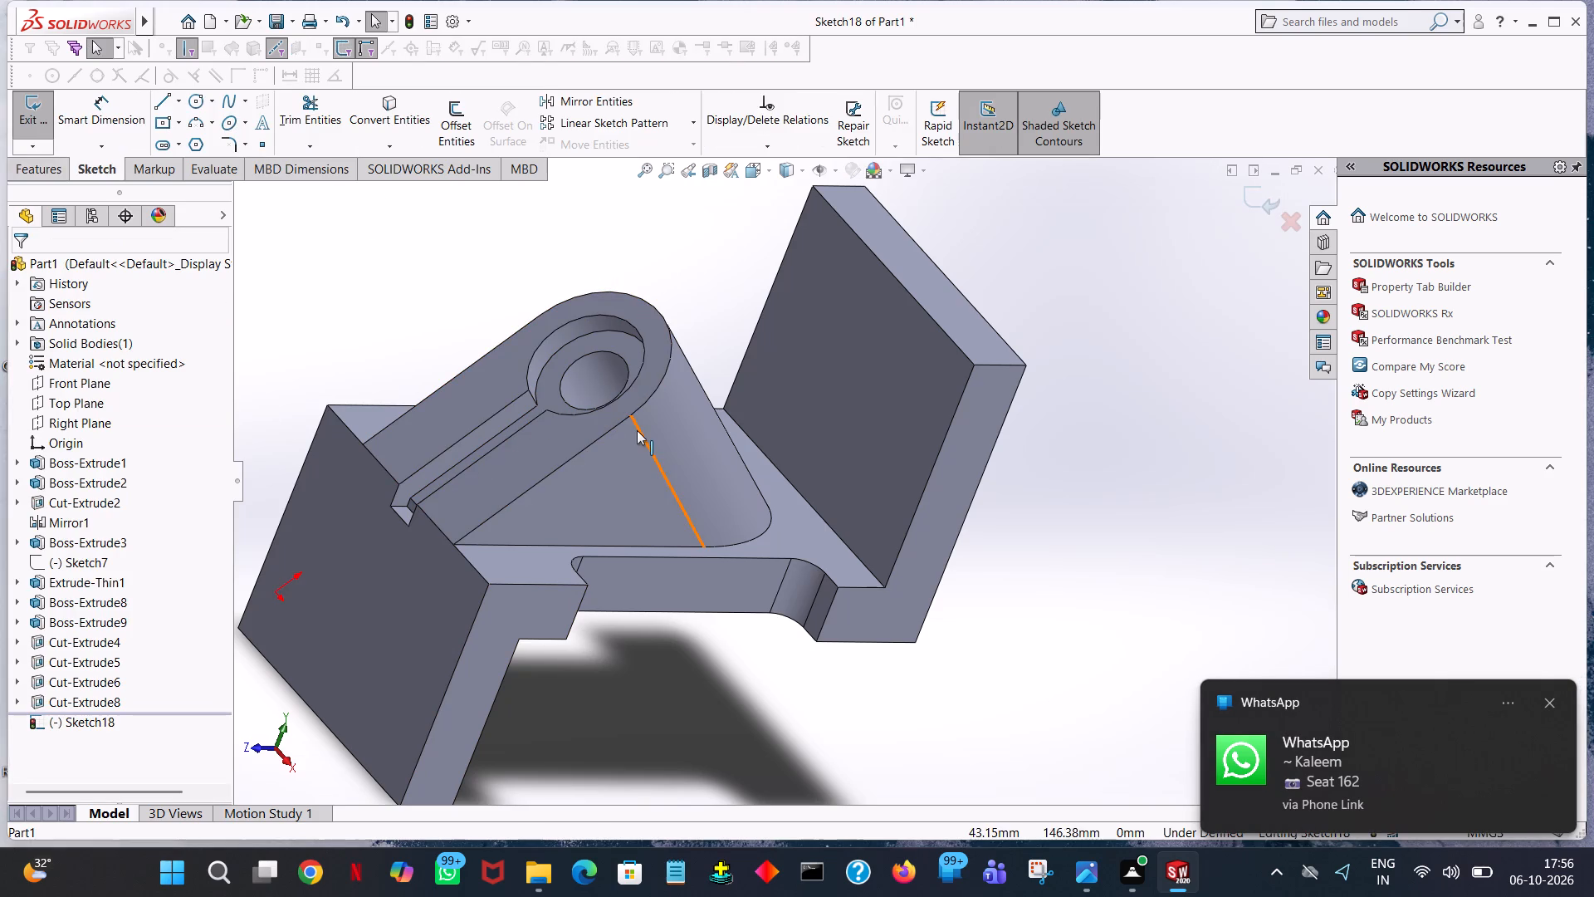
key("space")
left_click(214, 120)
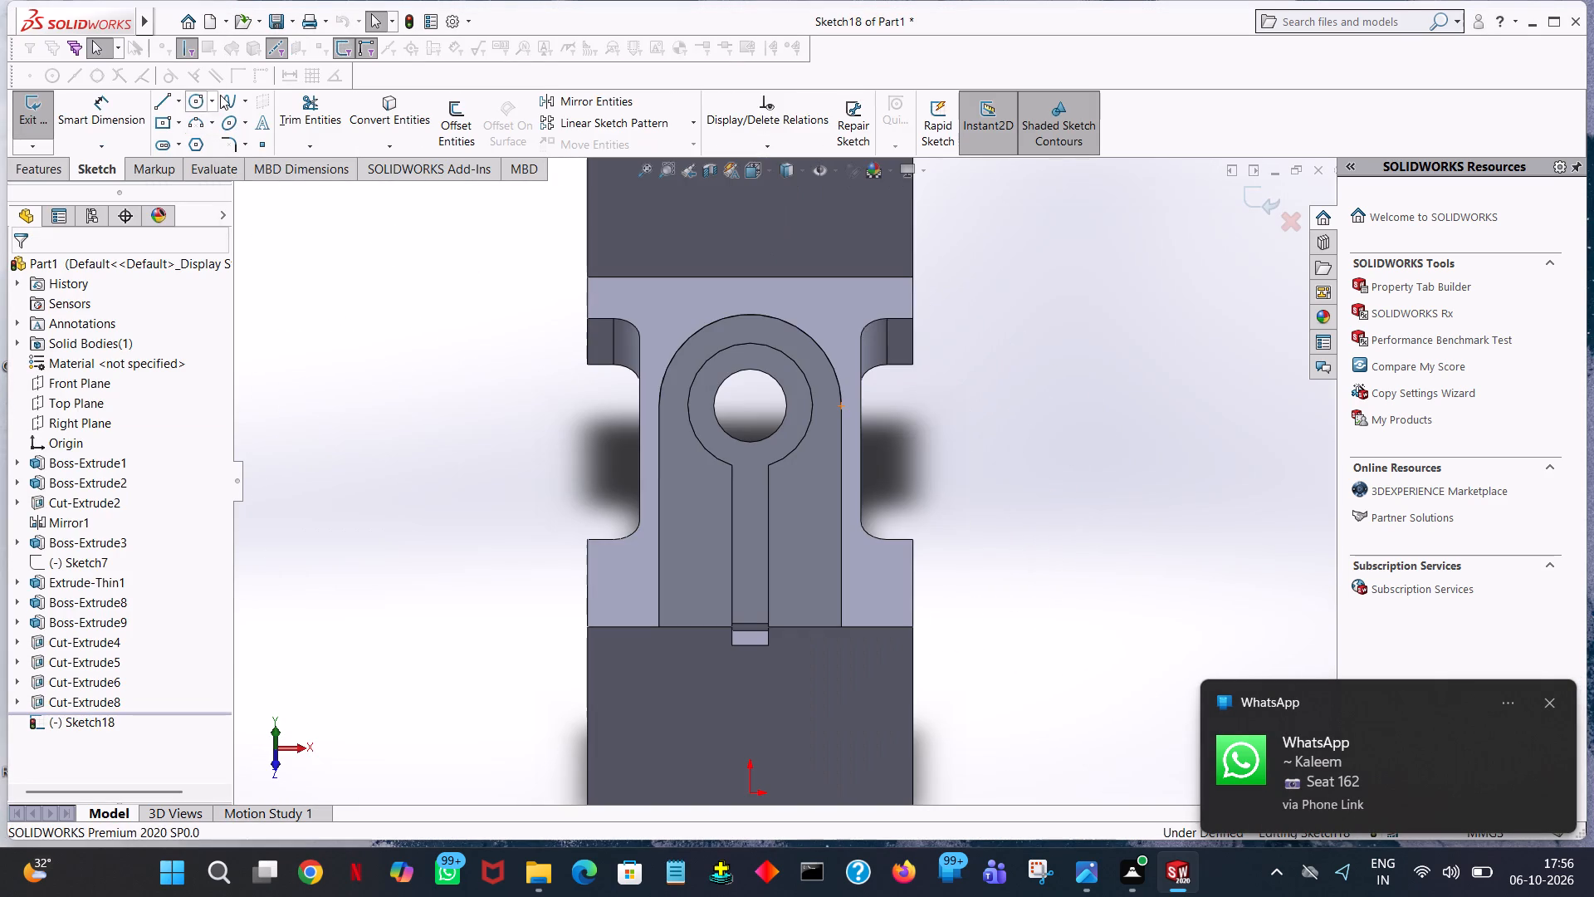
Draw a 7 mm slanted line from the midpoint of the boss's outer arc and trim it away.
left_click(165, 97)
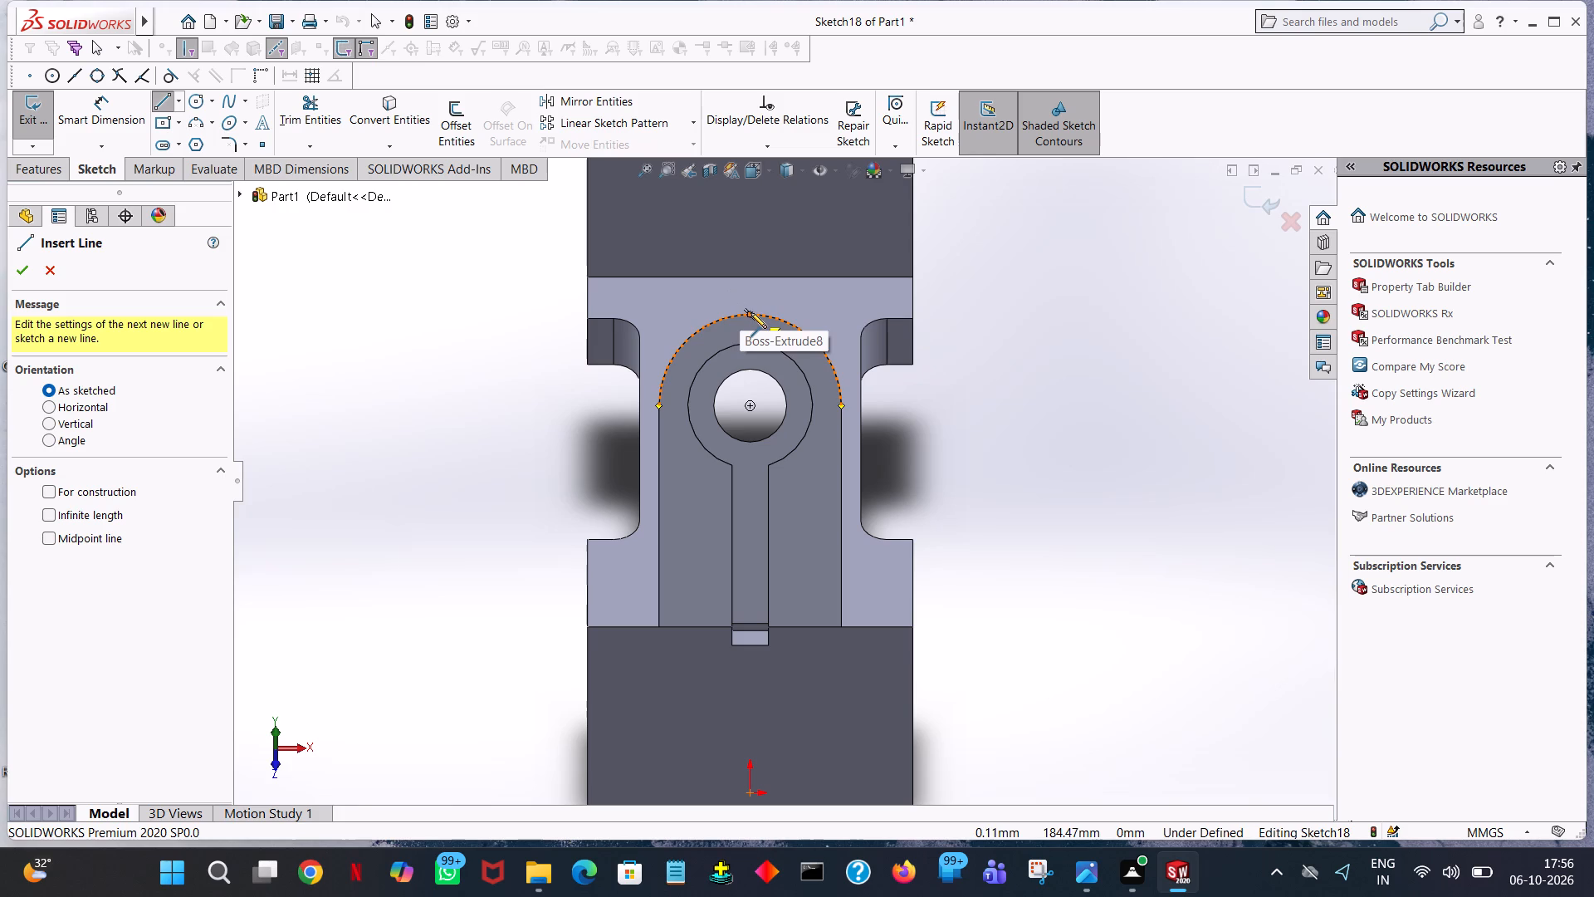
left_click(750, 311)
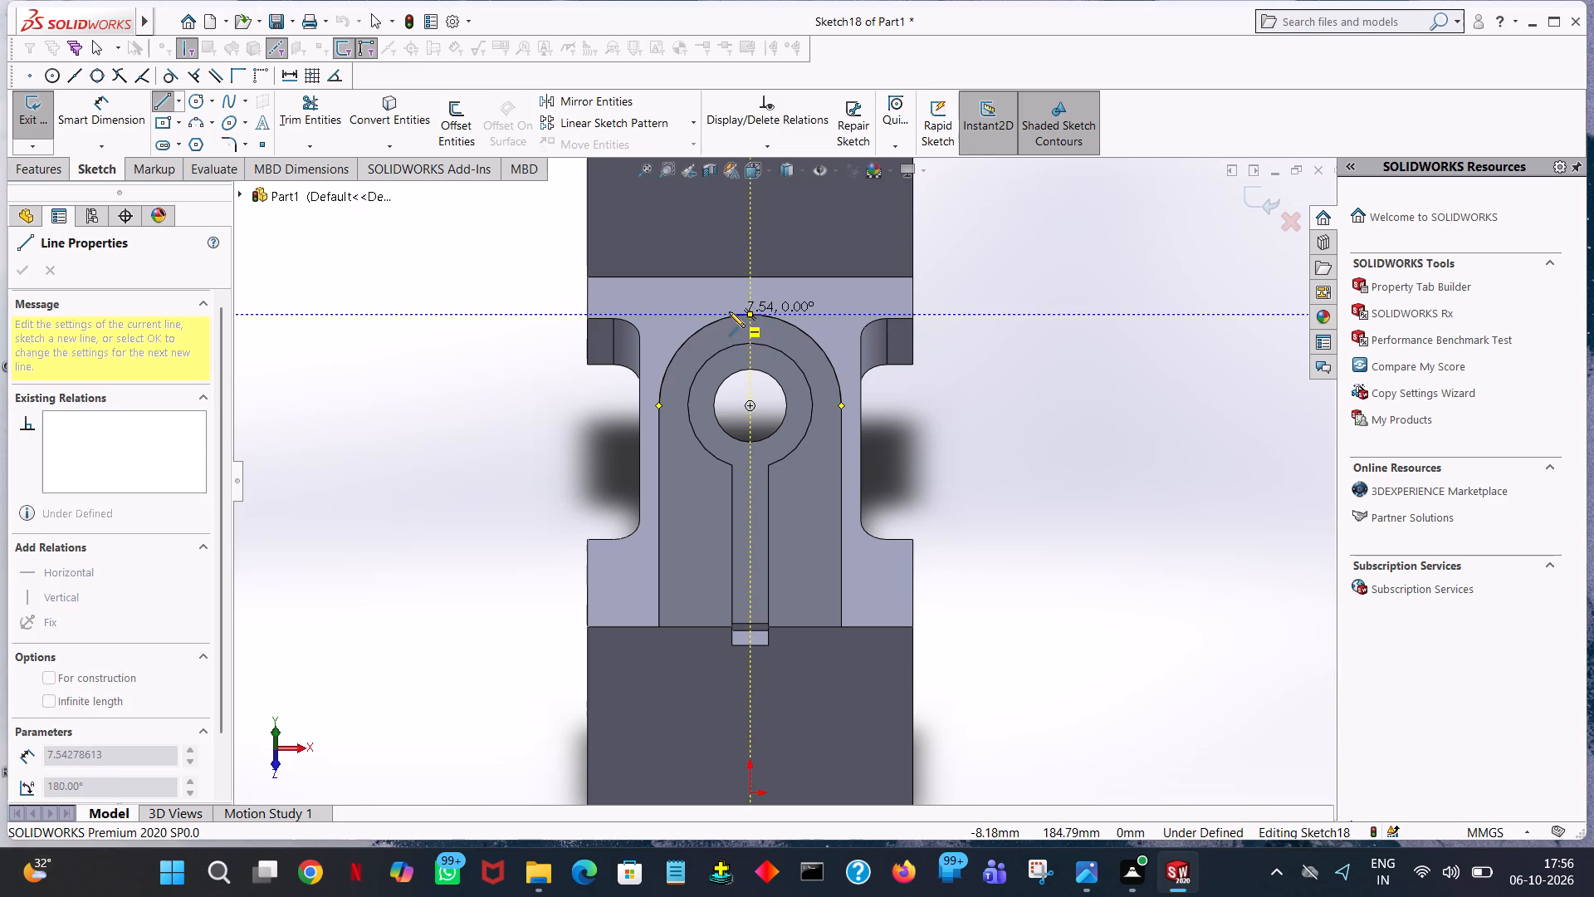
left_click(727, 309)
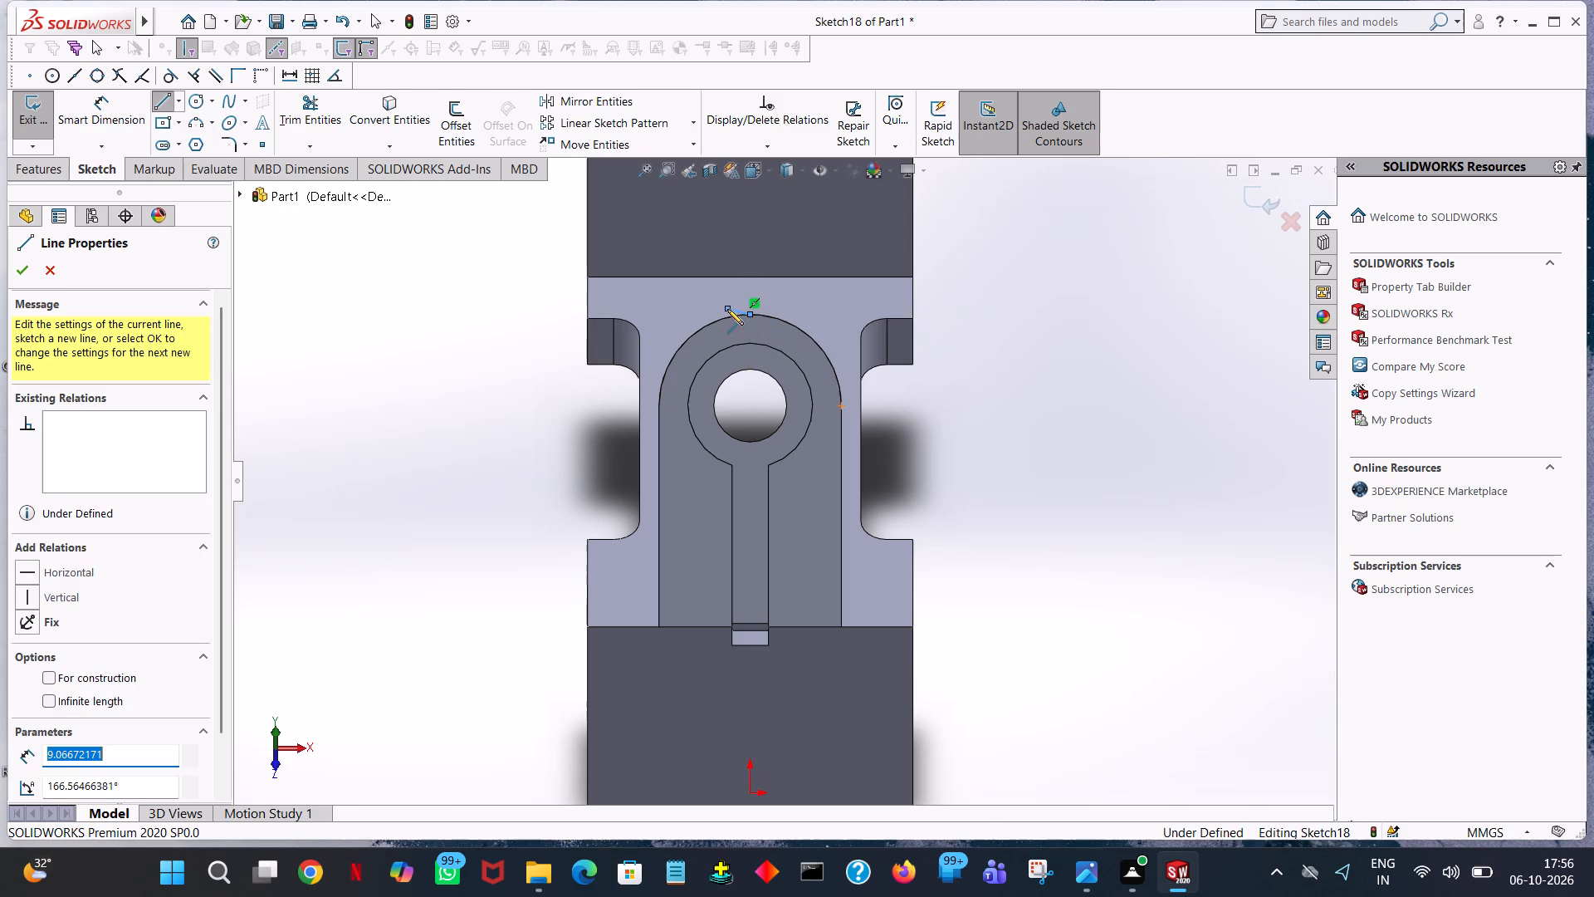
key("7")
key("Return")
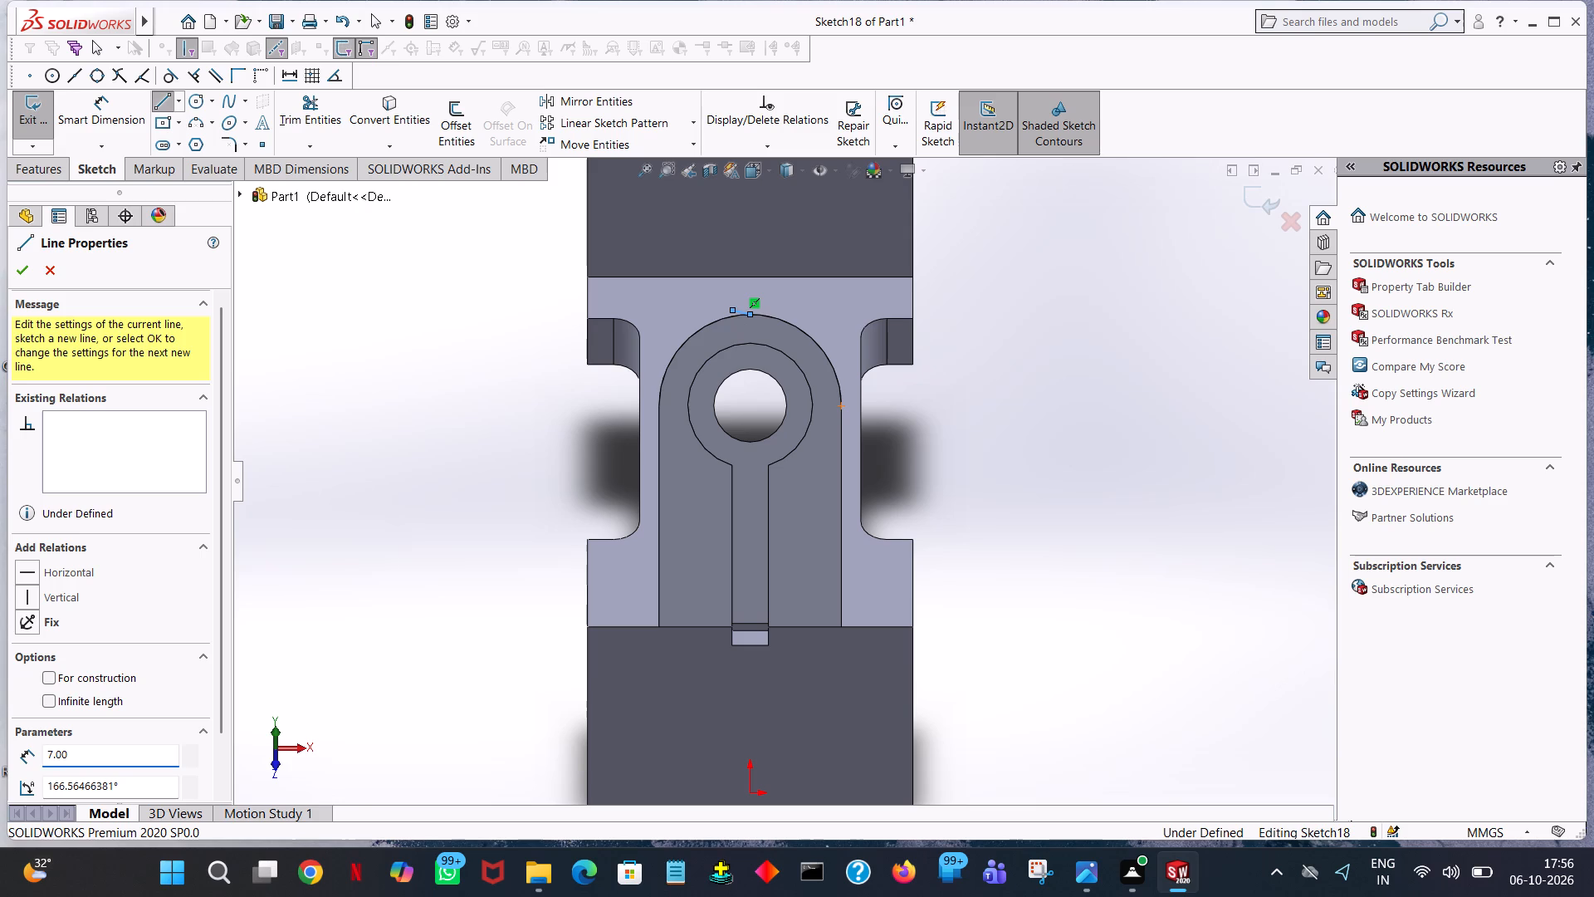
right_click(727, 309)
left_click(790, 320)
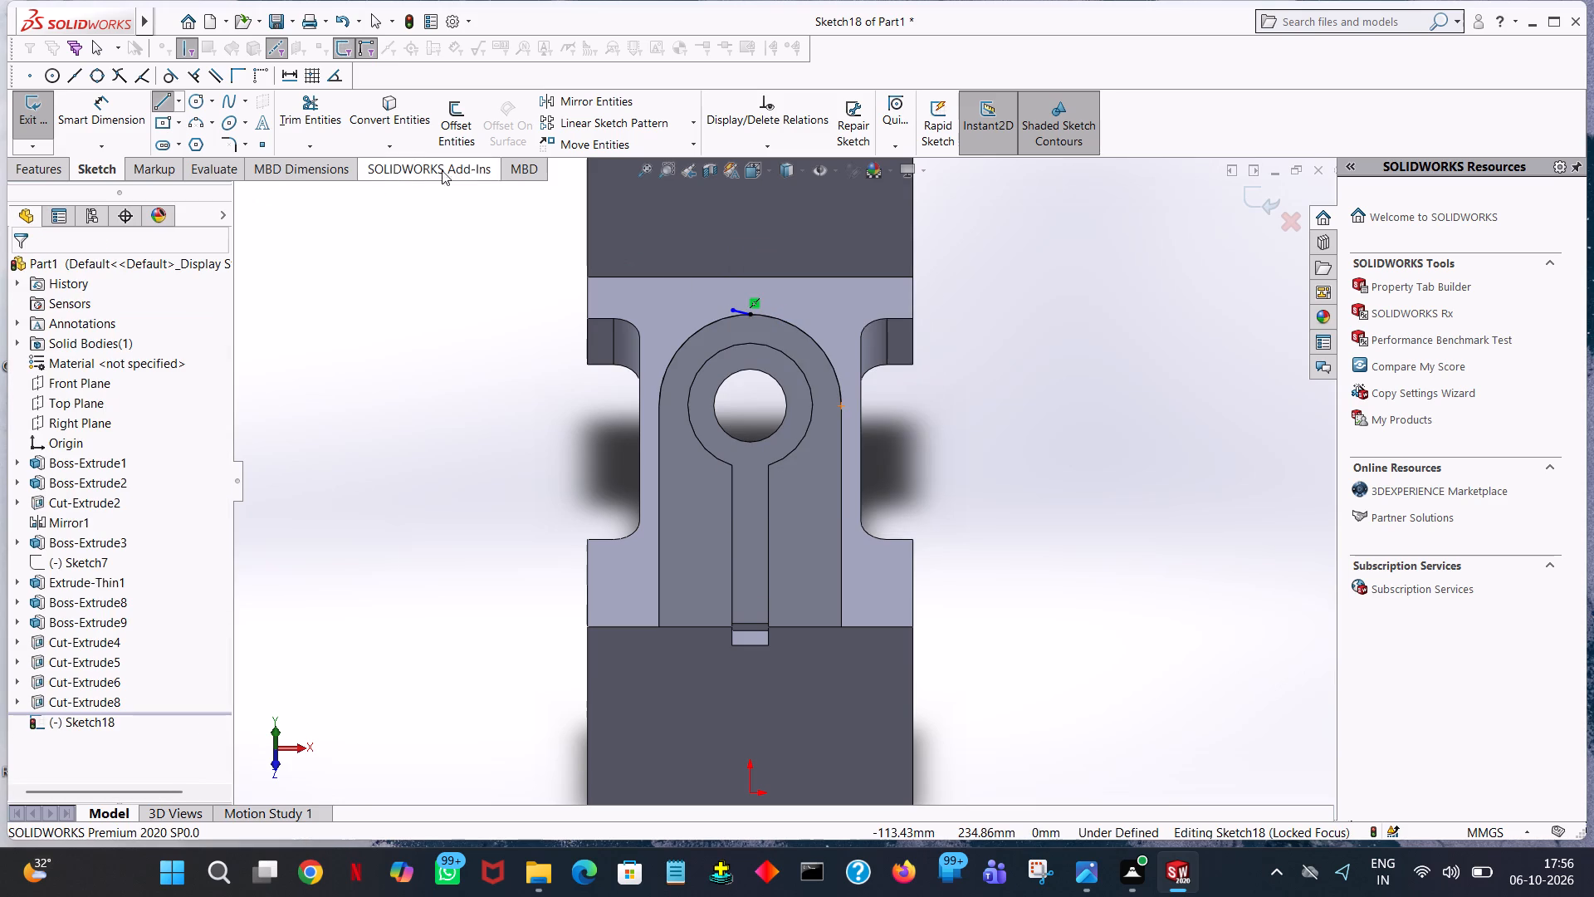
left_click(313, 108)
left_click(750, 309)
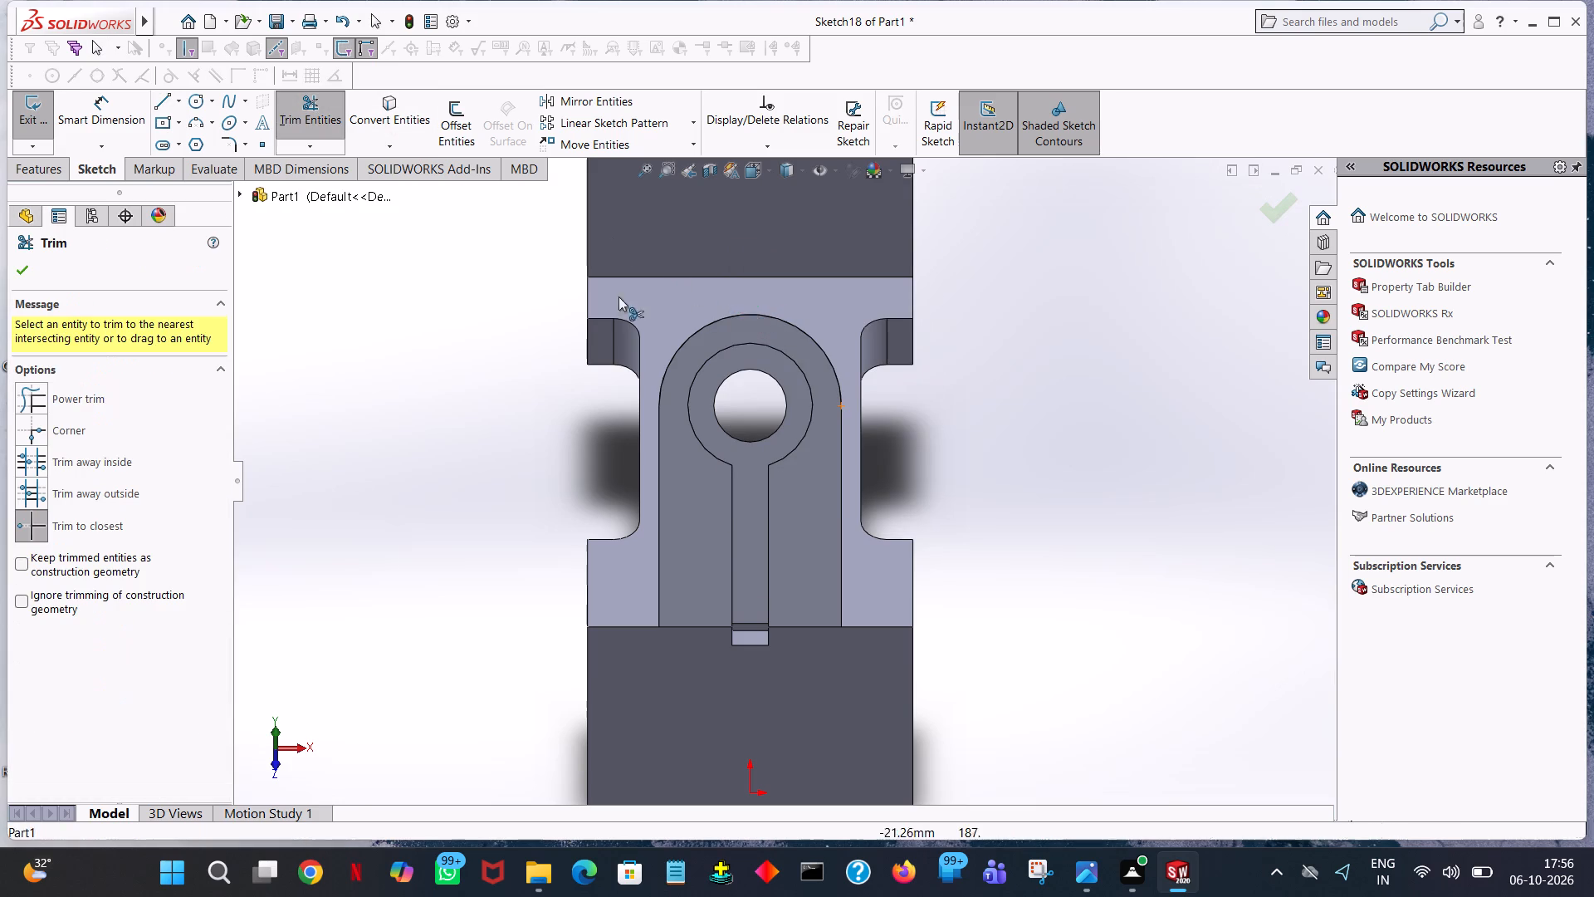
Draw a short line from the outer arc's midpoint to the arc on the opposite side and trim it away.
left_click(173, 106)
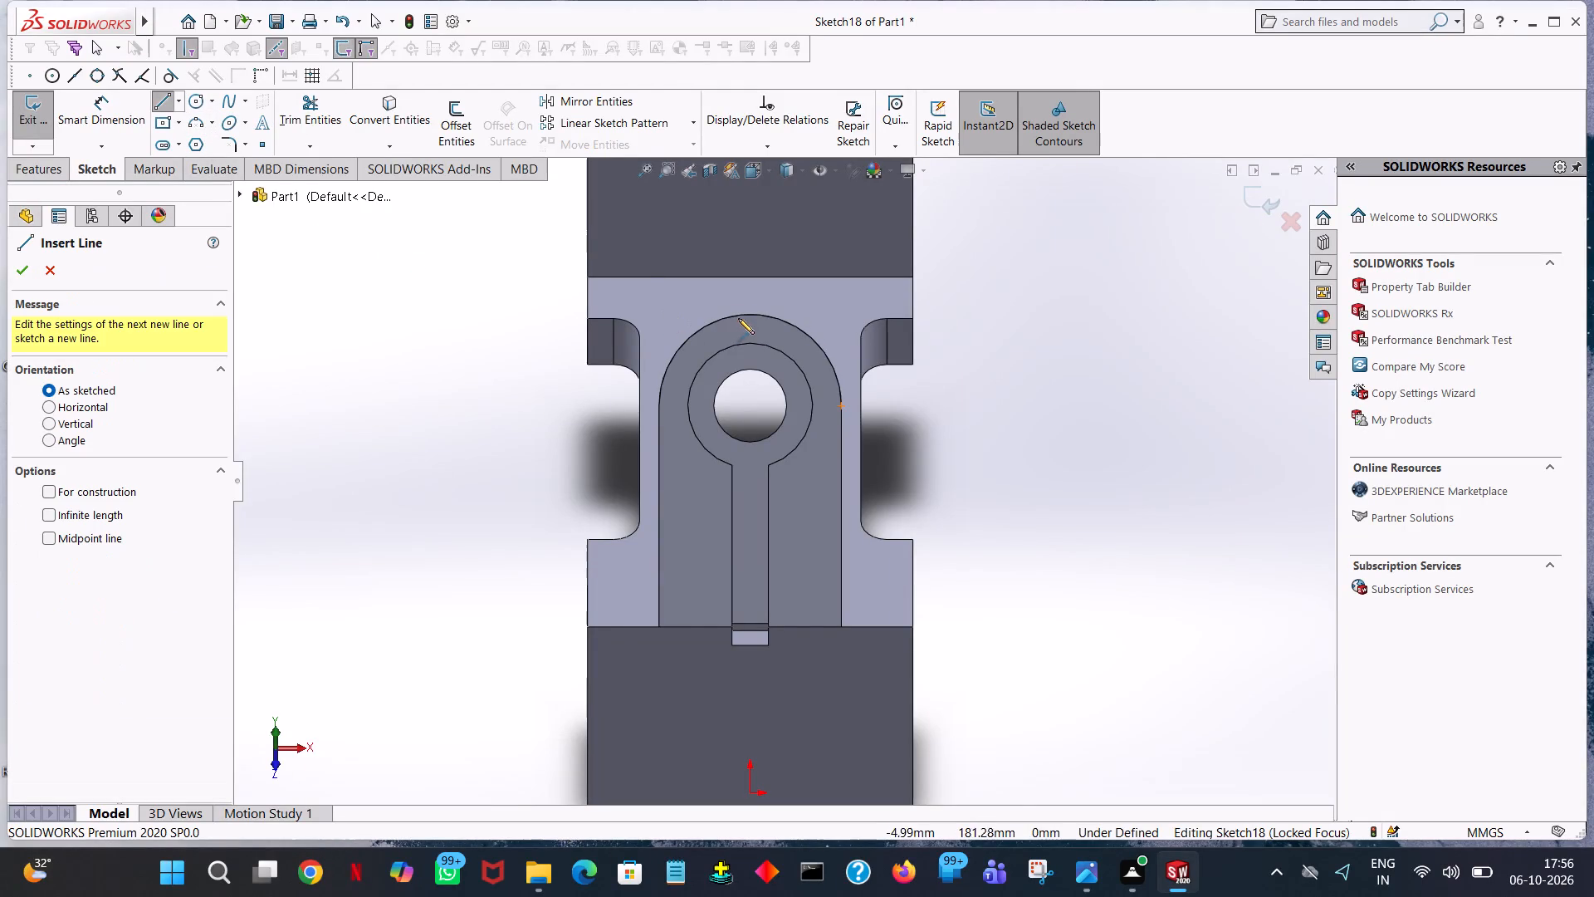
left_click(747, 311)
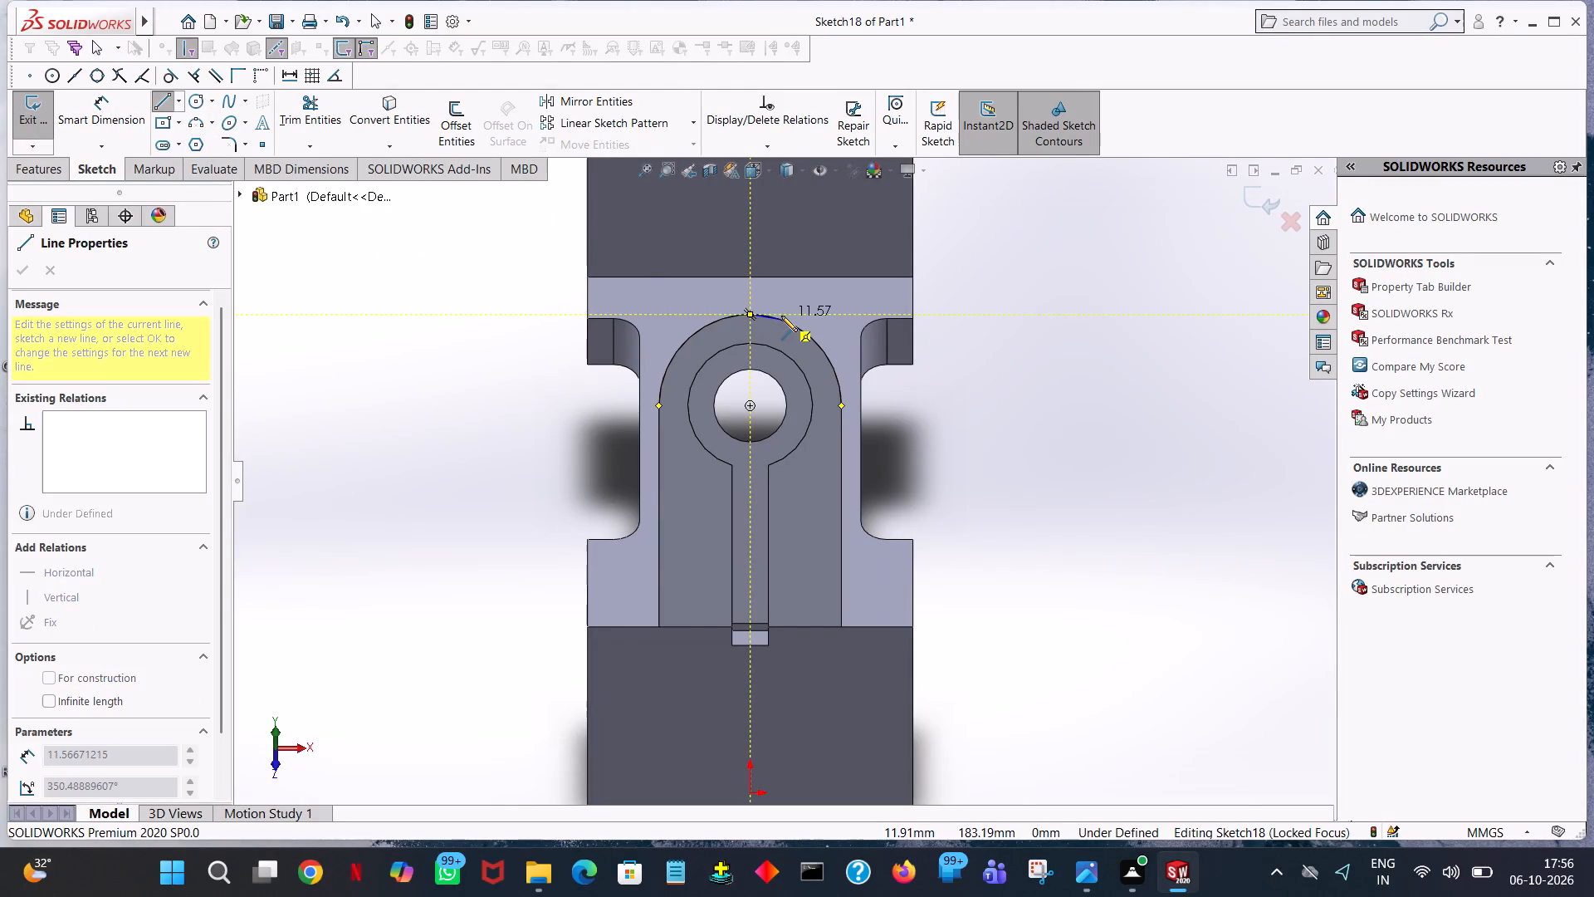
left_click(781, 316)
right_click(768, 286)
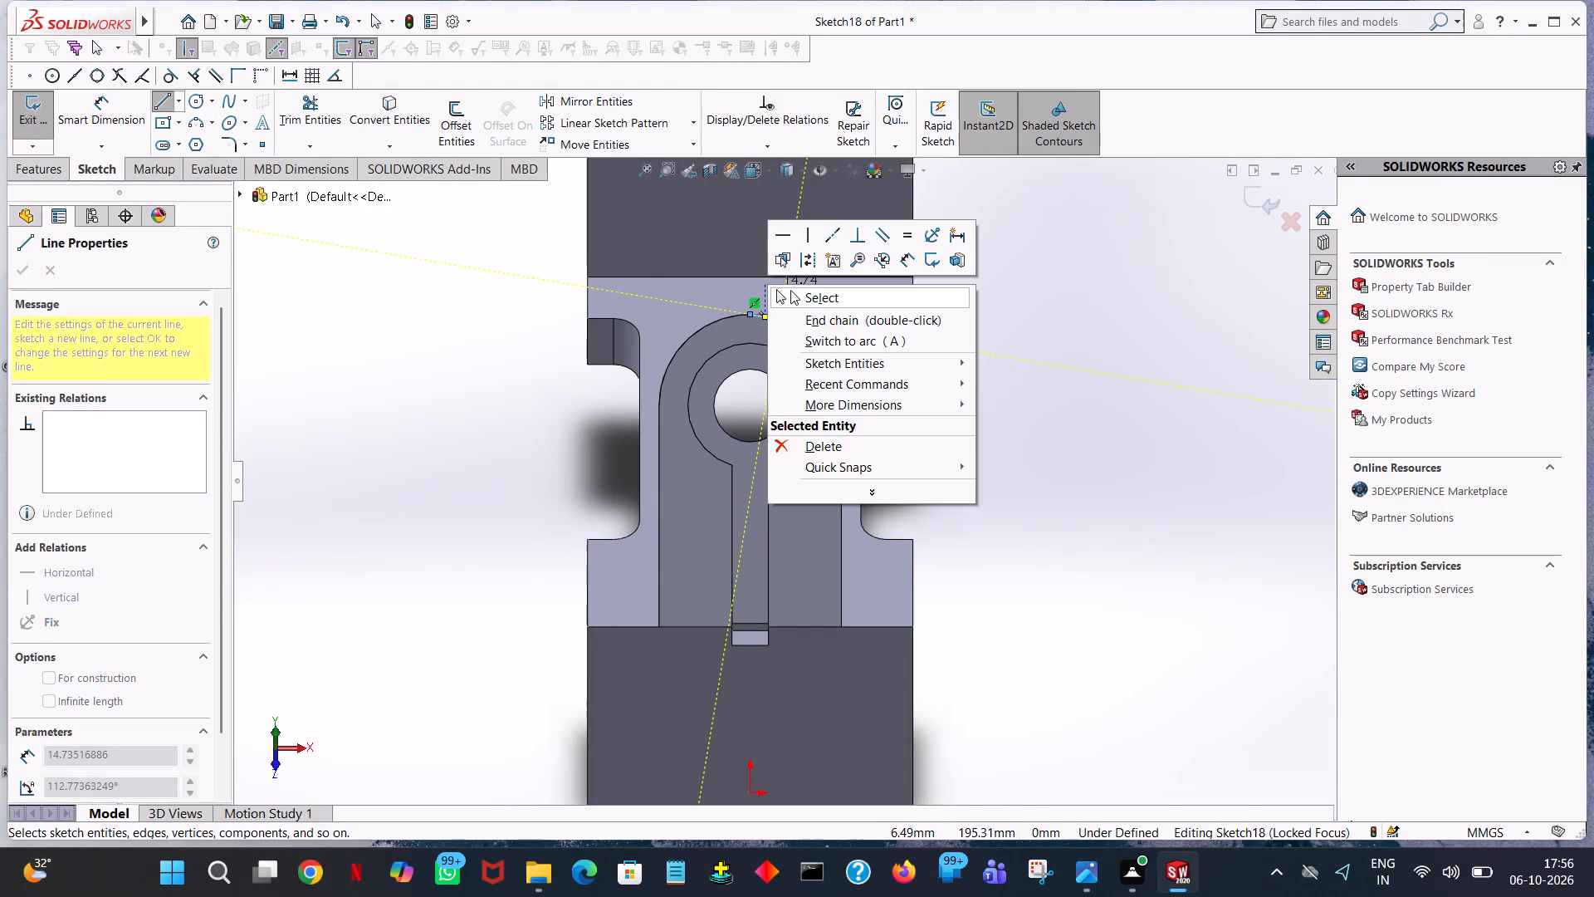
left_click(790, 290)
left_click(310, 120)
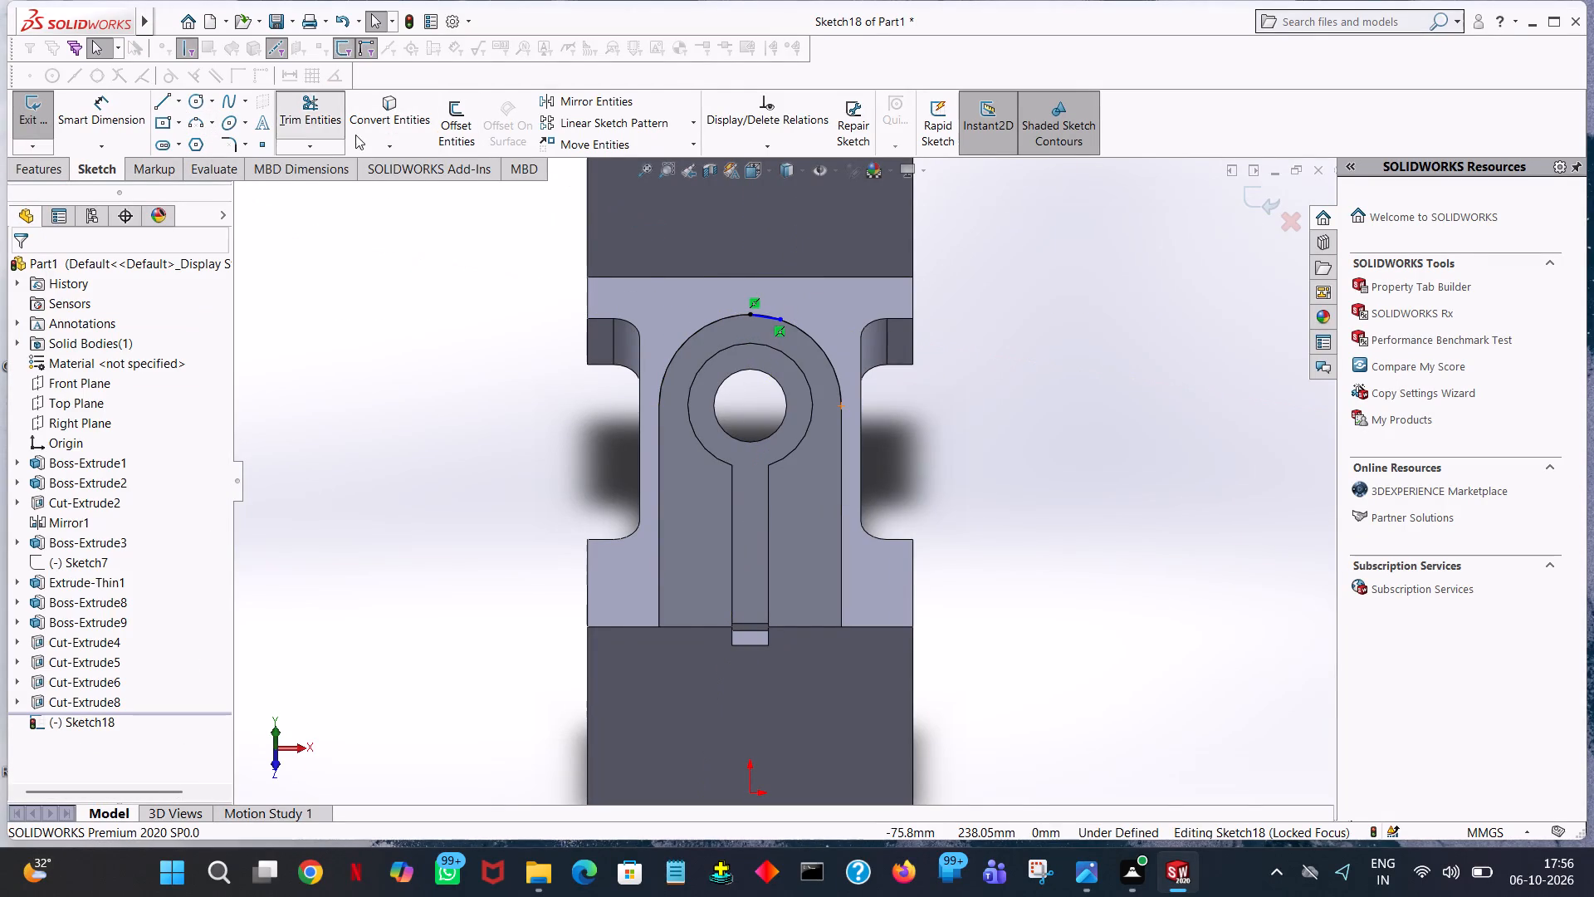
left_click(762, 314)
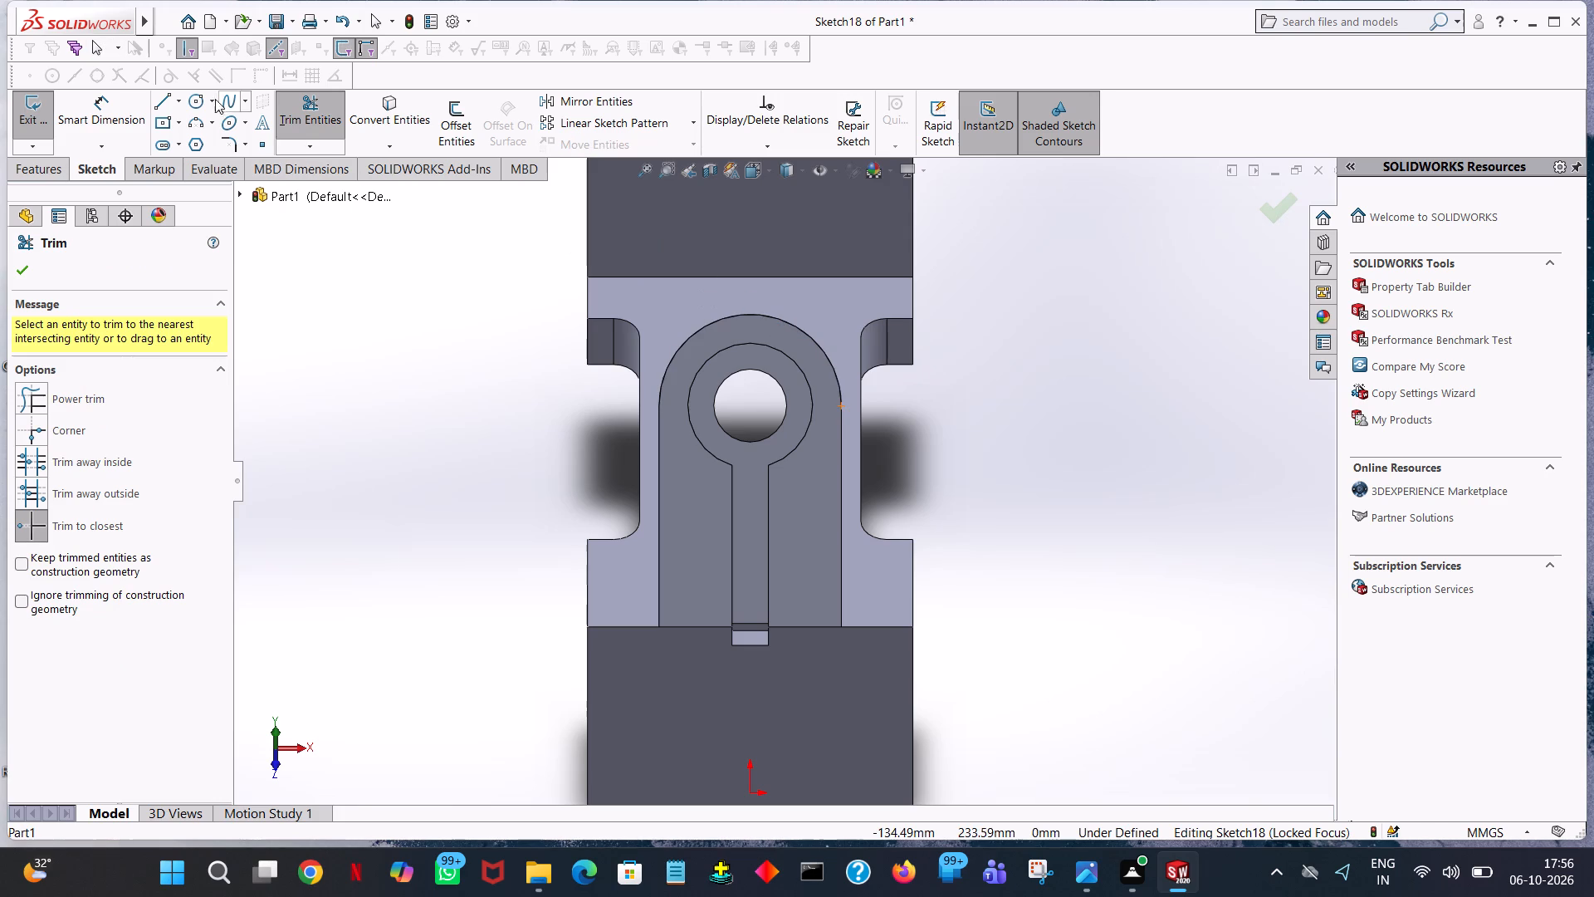
Draw a horizontal line from the midpoint of the boss's outer arc and set its length to 7 mm.
left_click(164, 98)
left_click(751, 311)
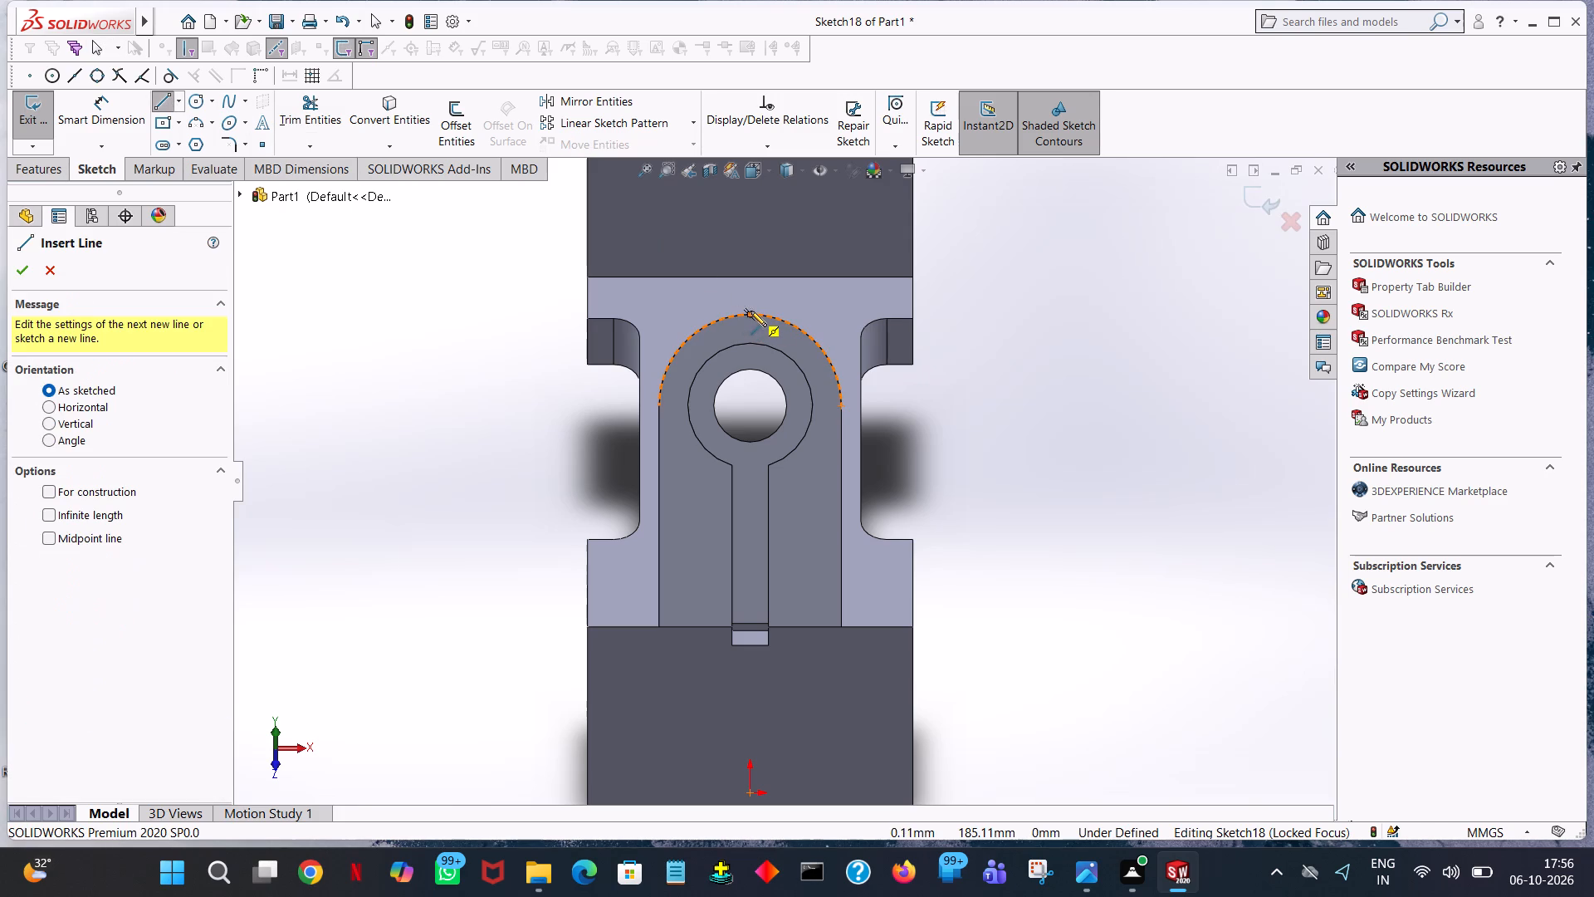
left_click(797, 315)
right_click(797, 310)
left_click(815, 316)
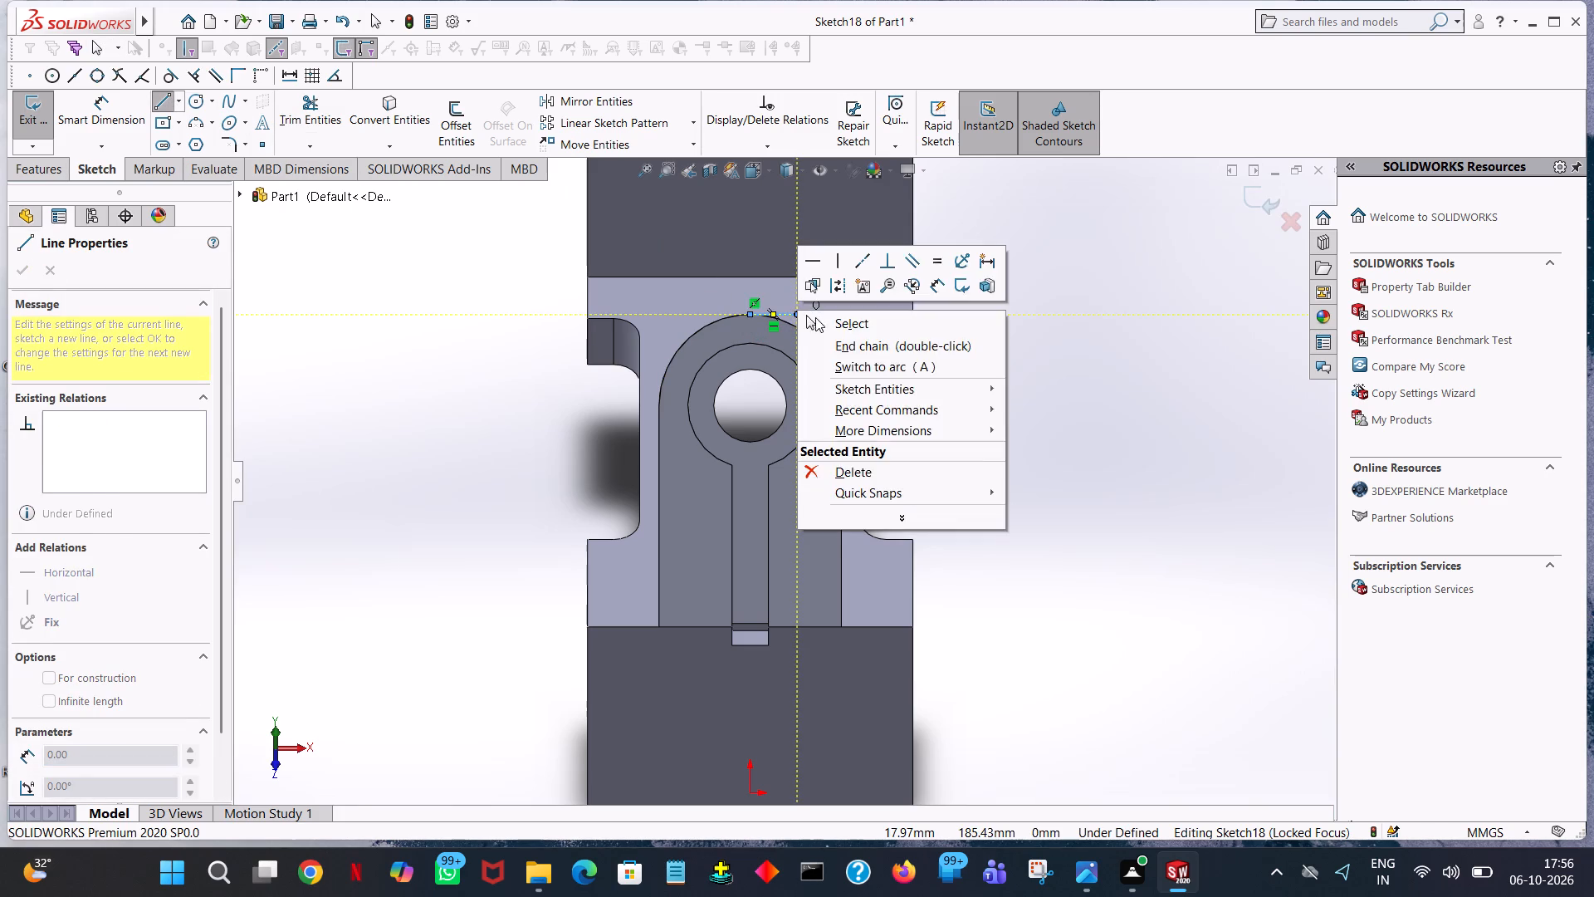
left_click(781, 312)
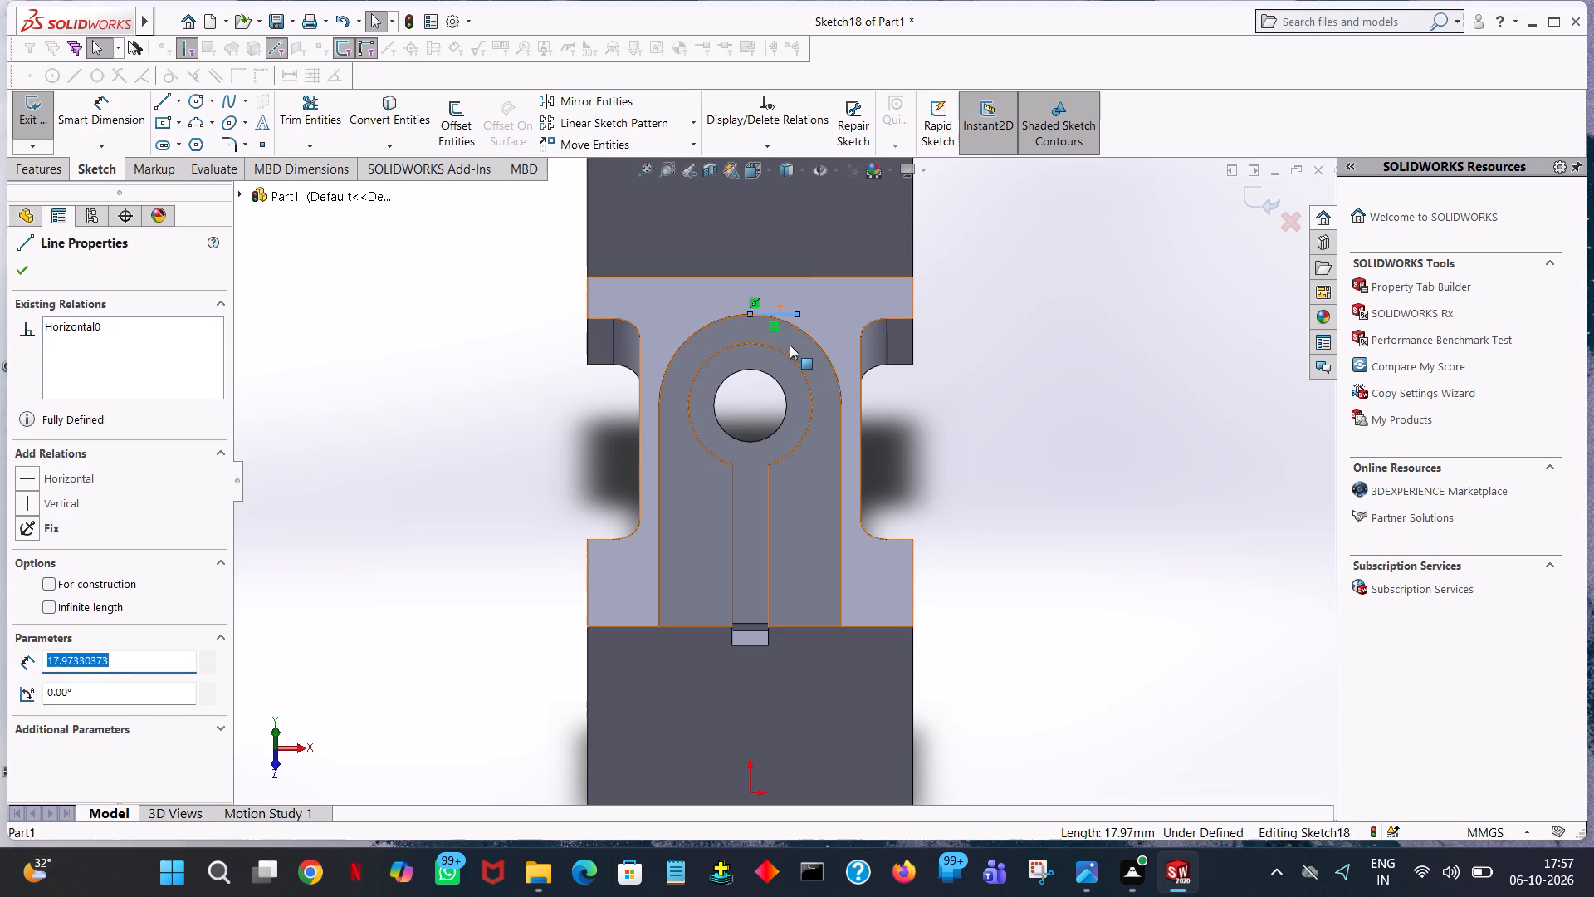
key("7")
key("Return")
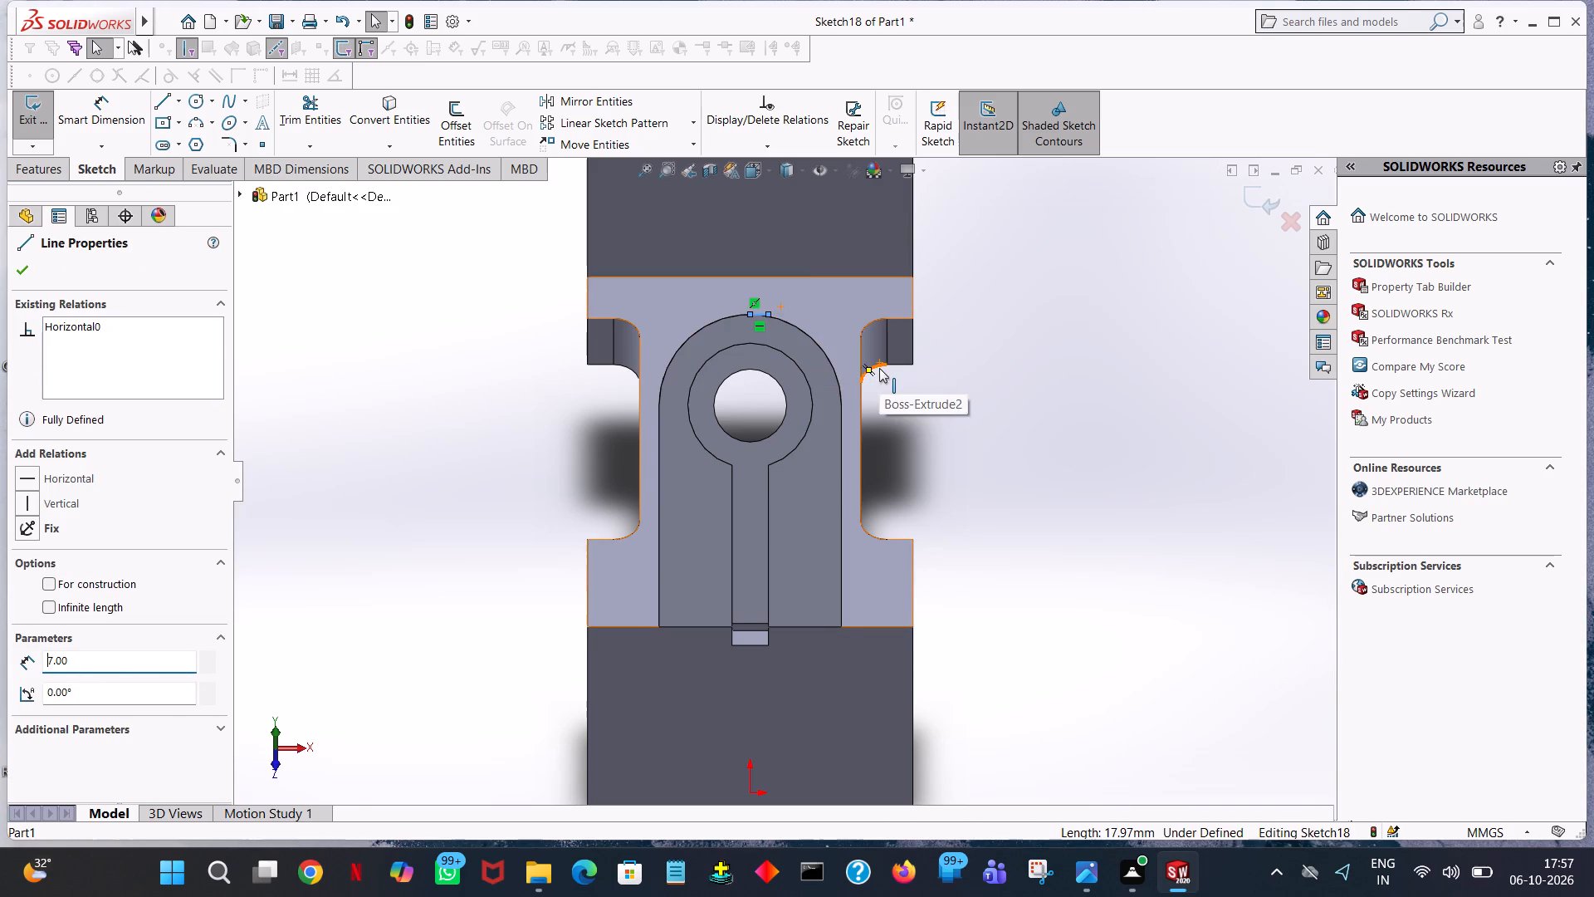
From the line's free end, draw an about 12 mm vertical to the inner circle, a 14 mm horizontal, and a vertical back to the outer arc.
left_click(162, 105)
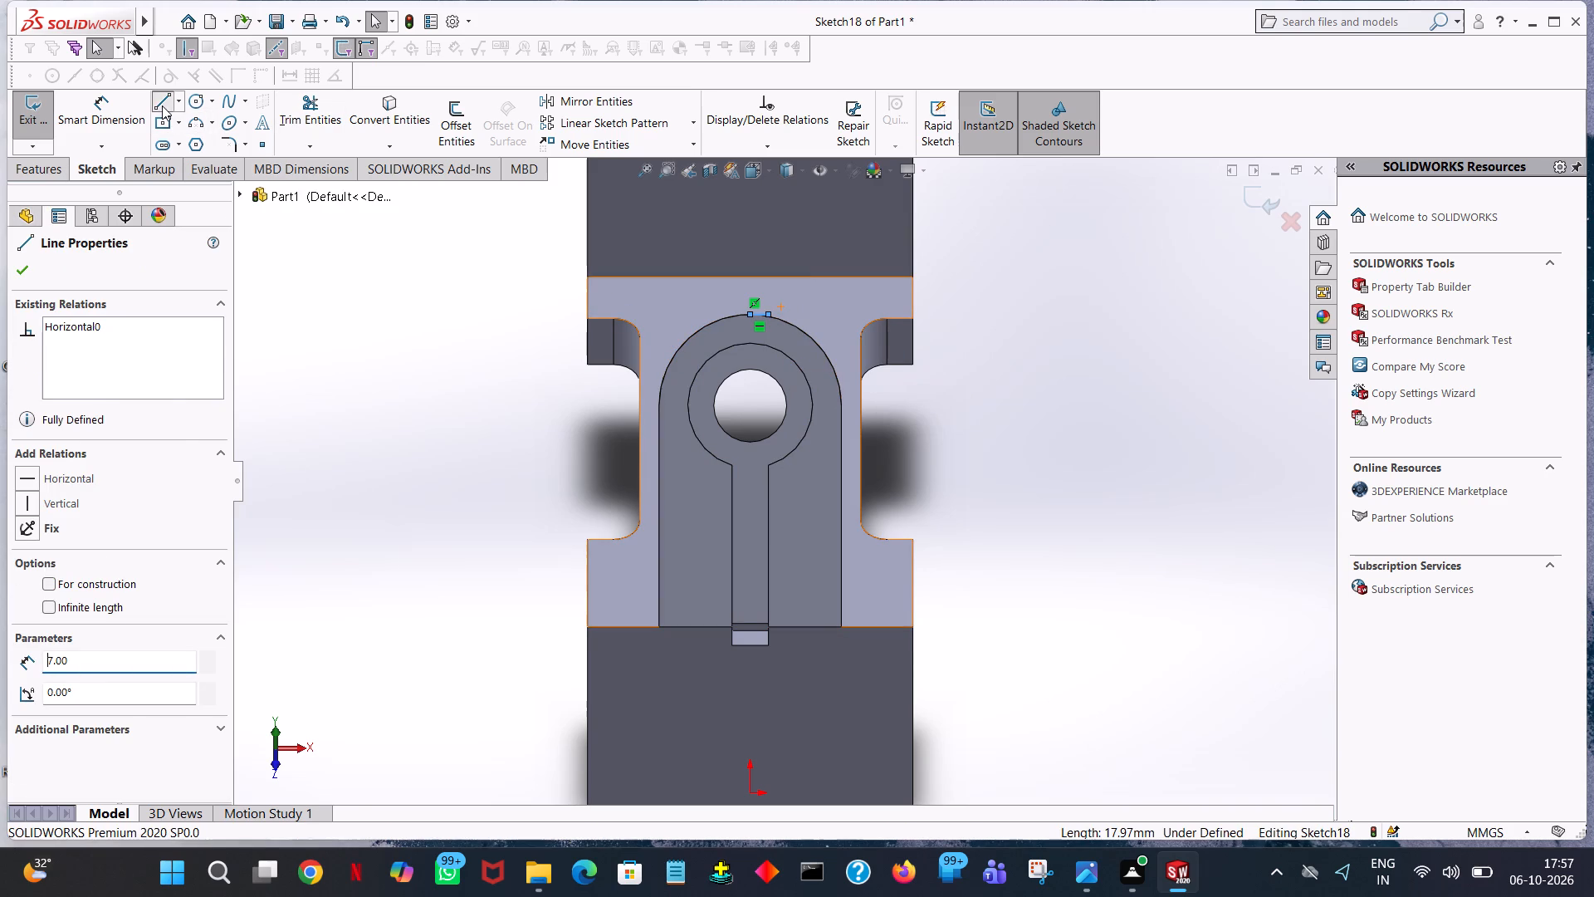
left_click(770, 313)
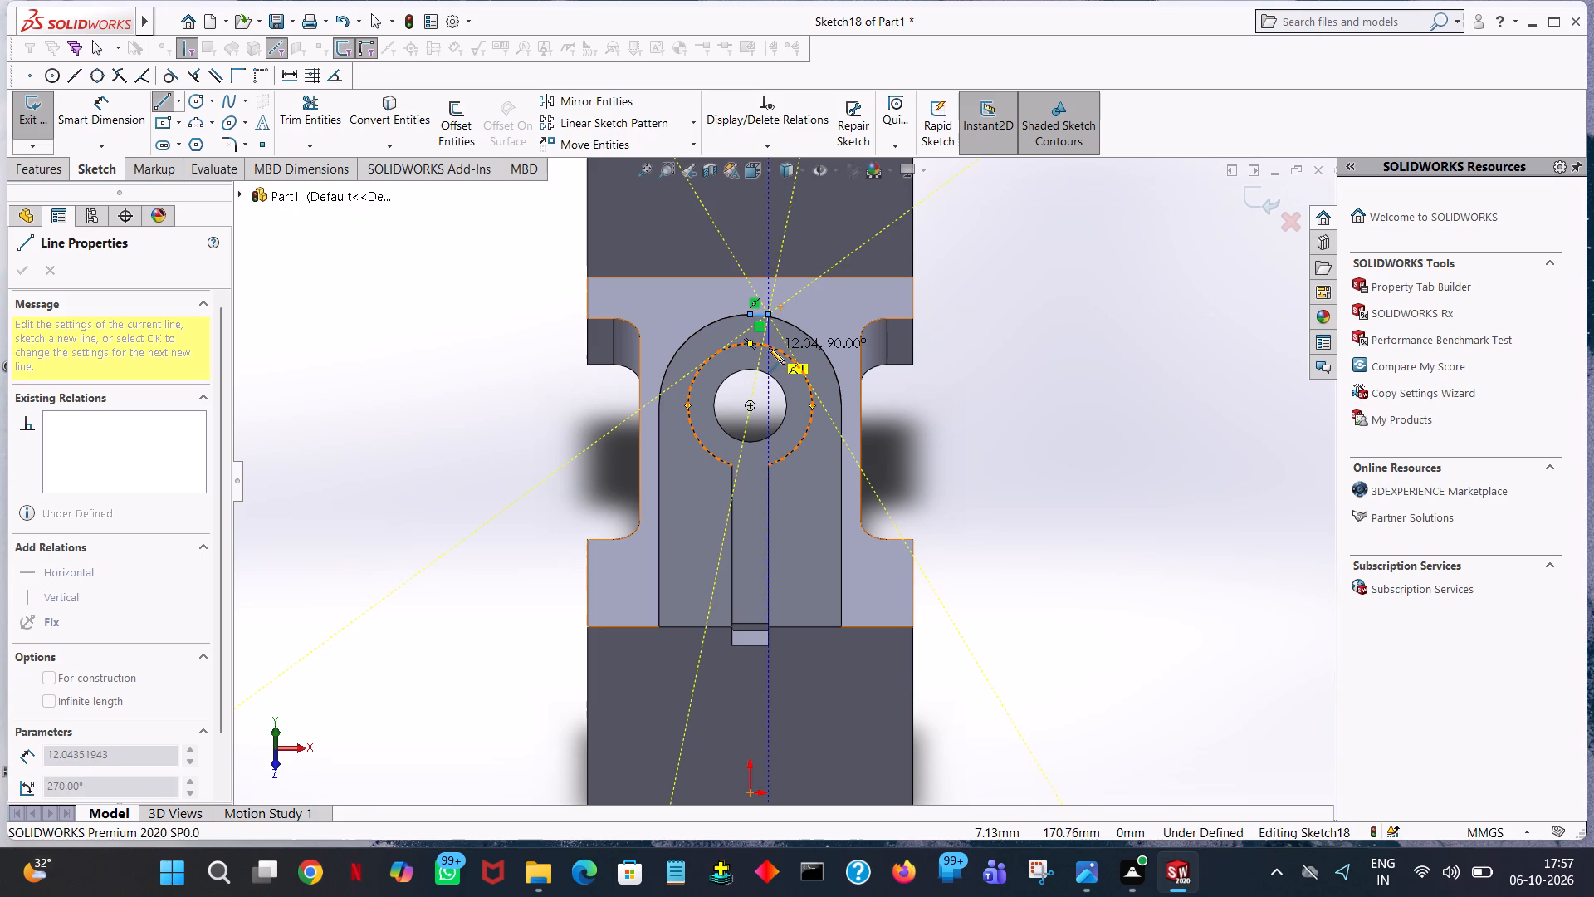
left_click(769, 348)
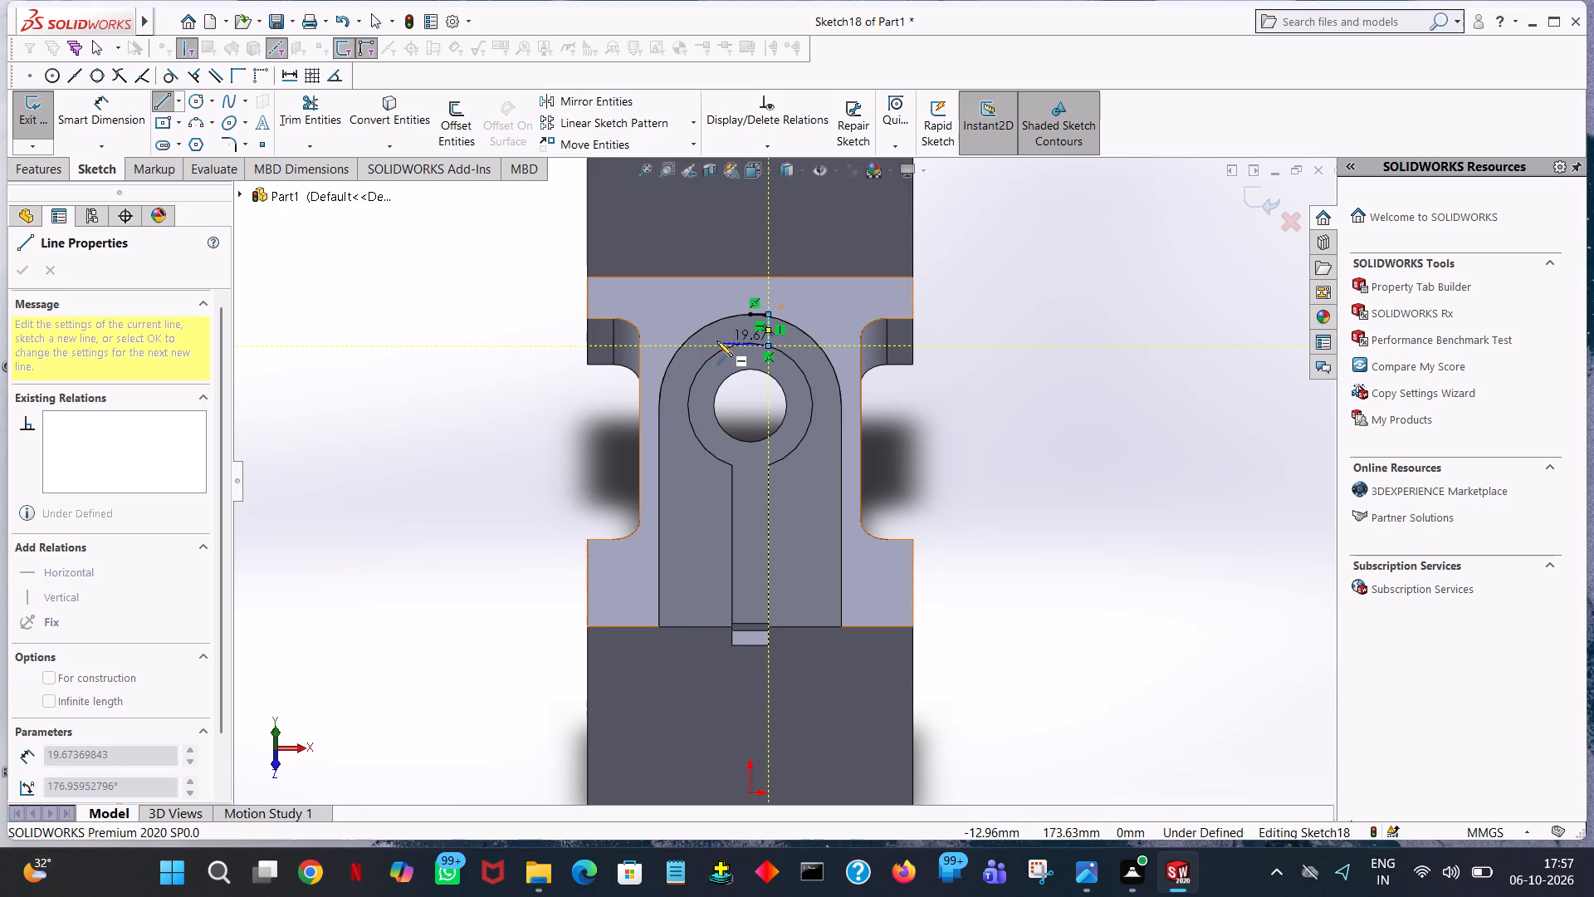
left_click(706, 346)
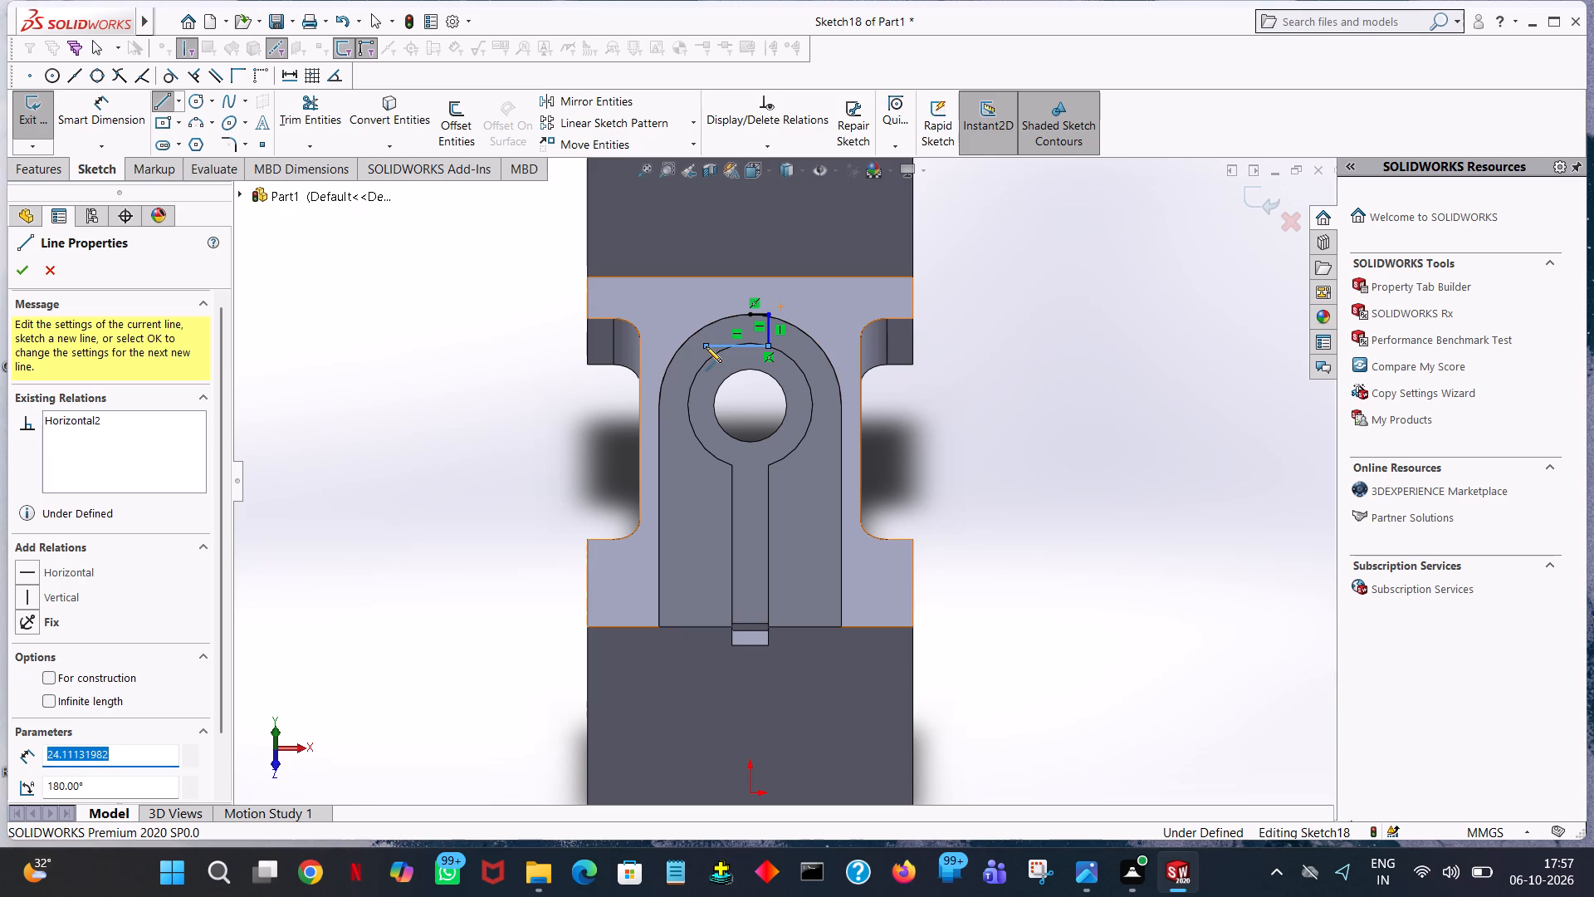
type("14")
key("Return")
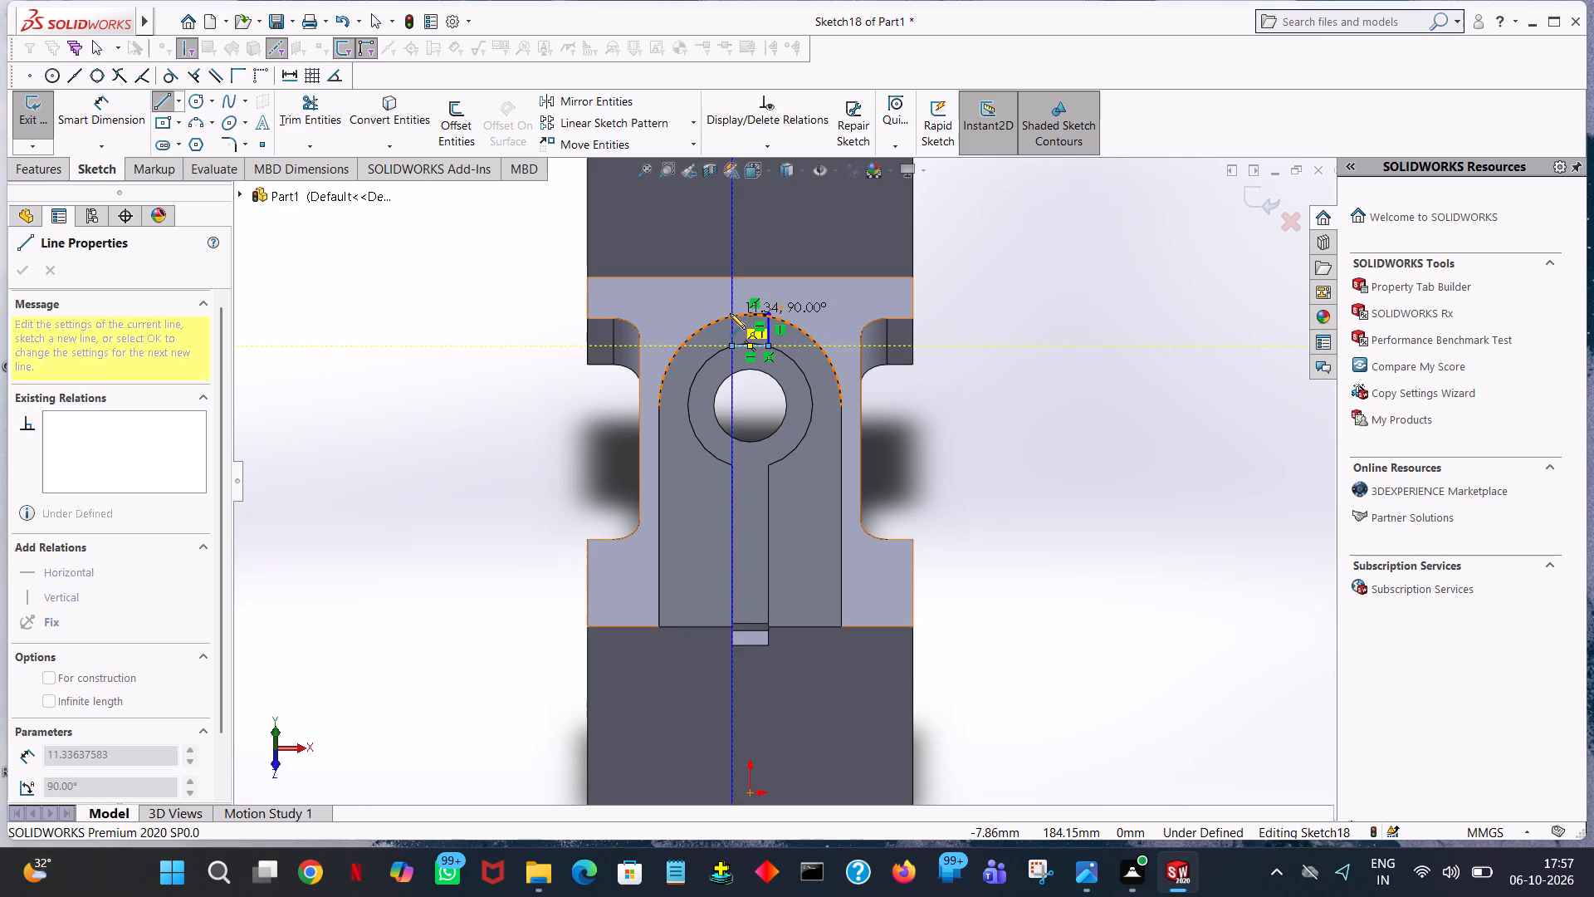
left_click(730, 313)
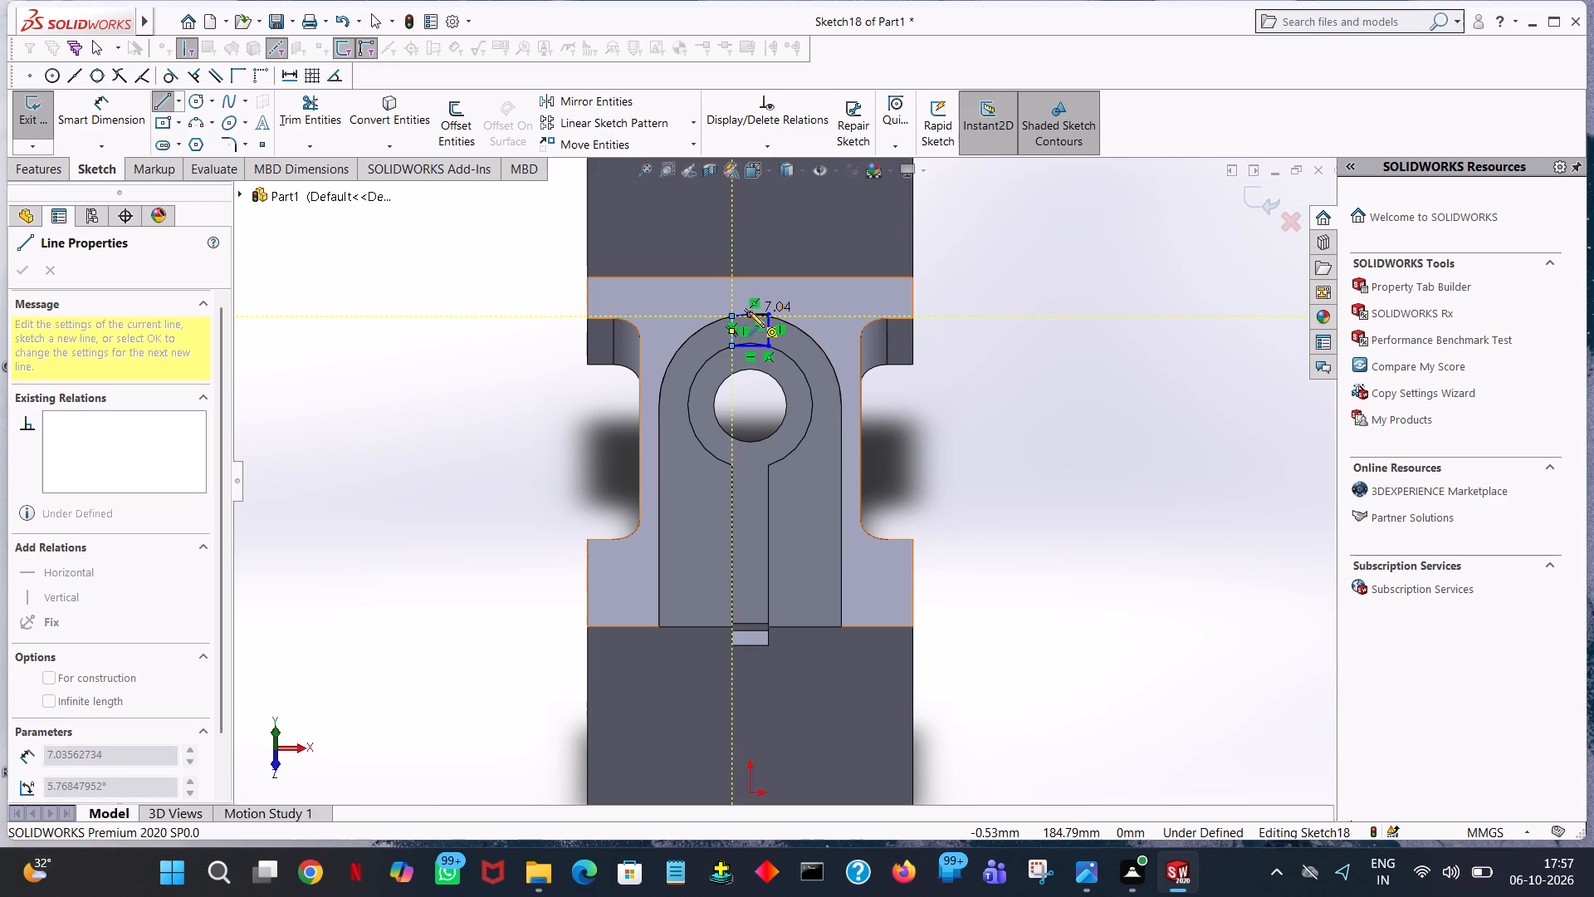
scroll(749, 311, "down", 5, "ctrl")
right_click(711, 369)
left_click(760, 375)
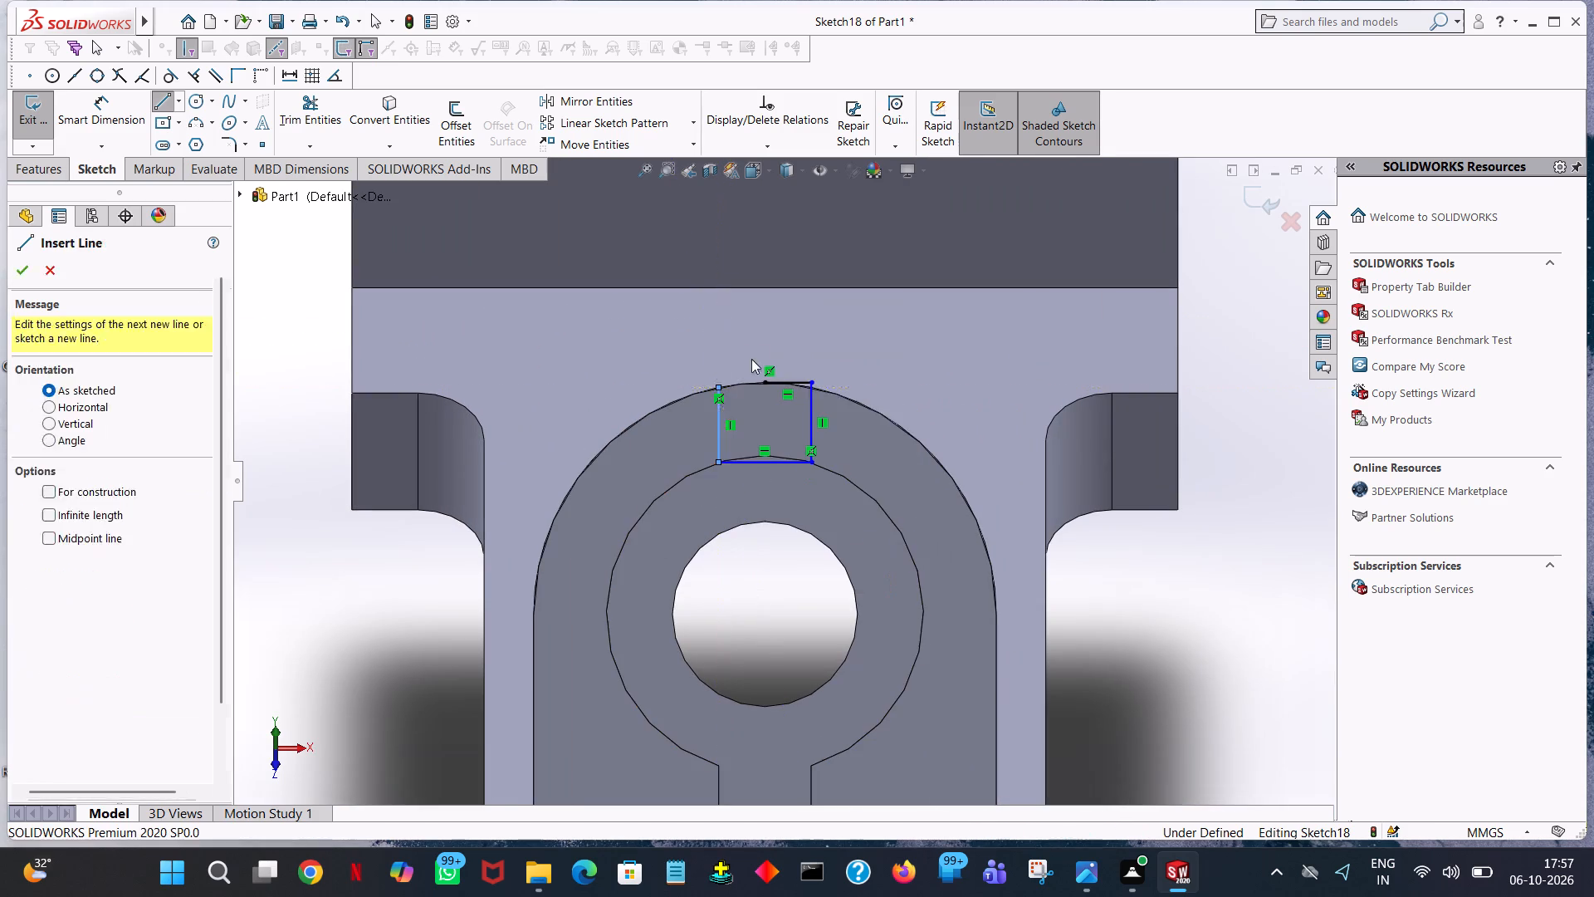
Draw a 7 mm horizontal line from the outer arc's midpoint towards the open side of the notch profile.
left_click(157, 100)
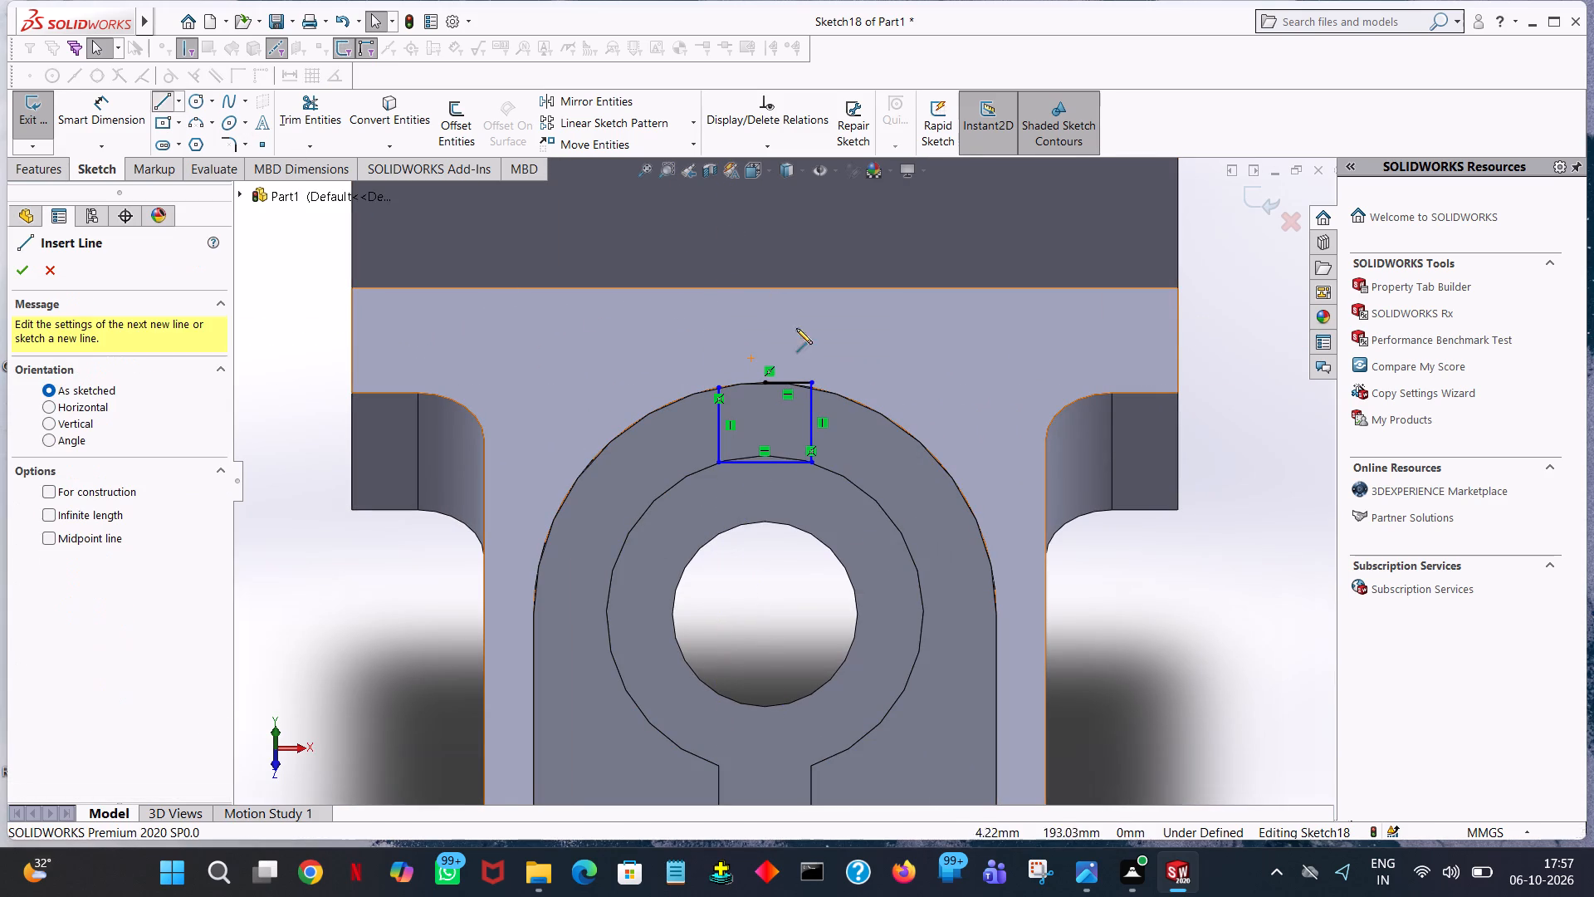
left_click(765, 382)
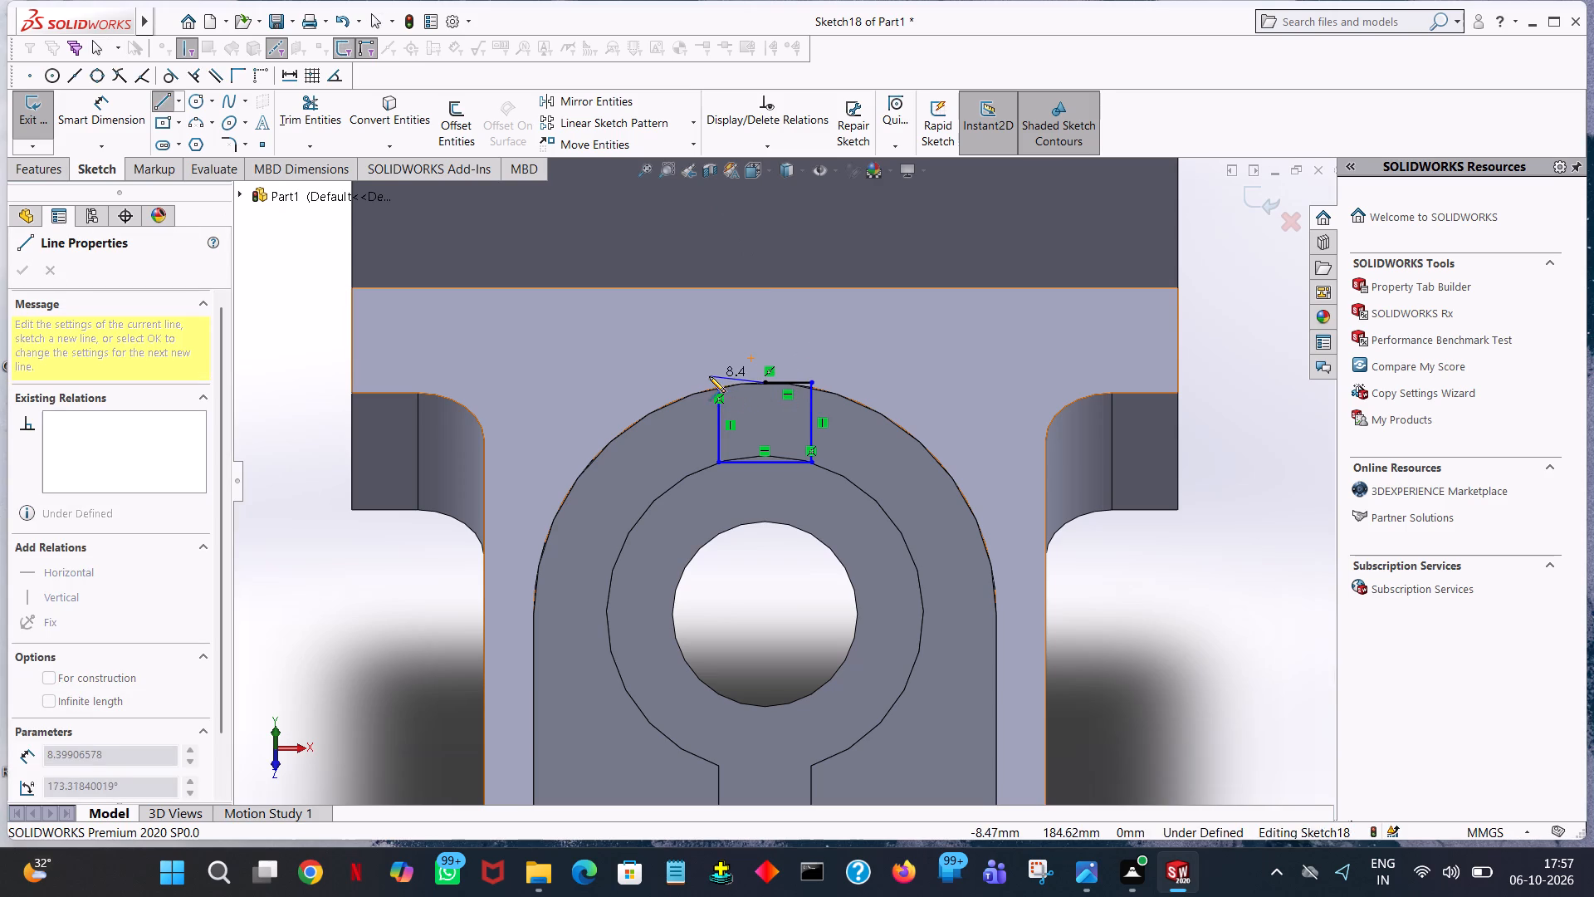
left_click(635, 383)
key("7")
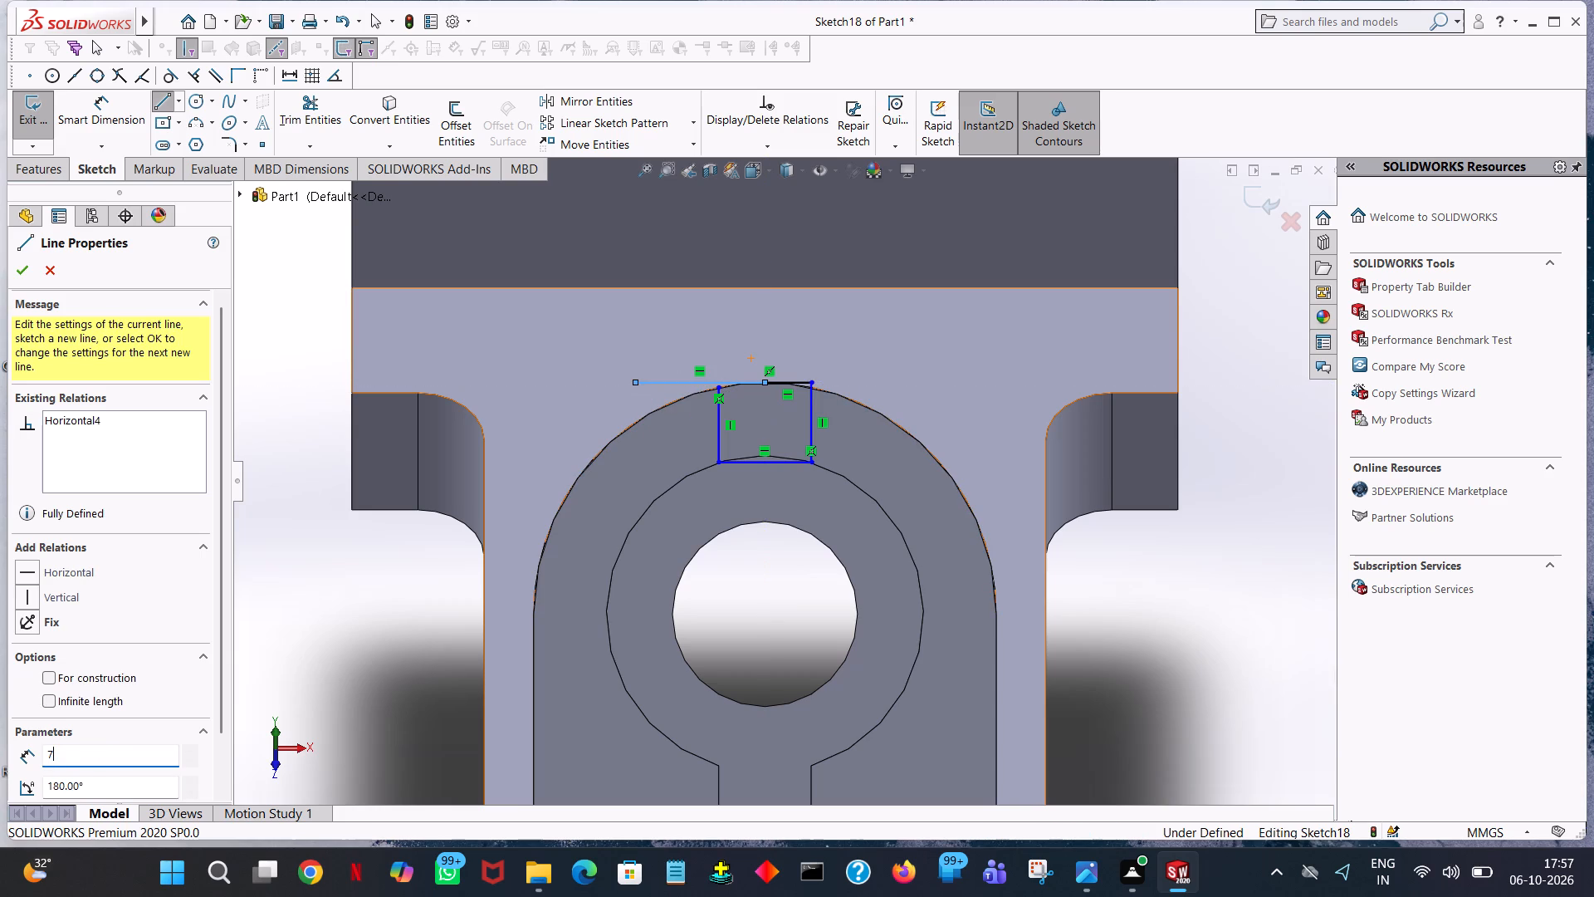
key("Return")
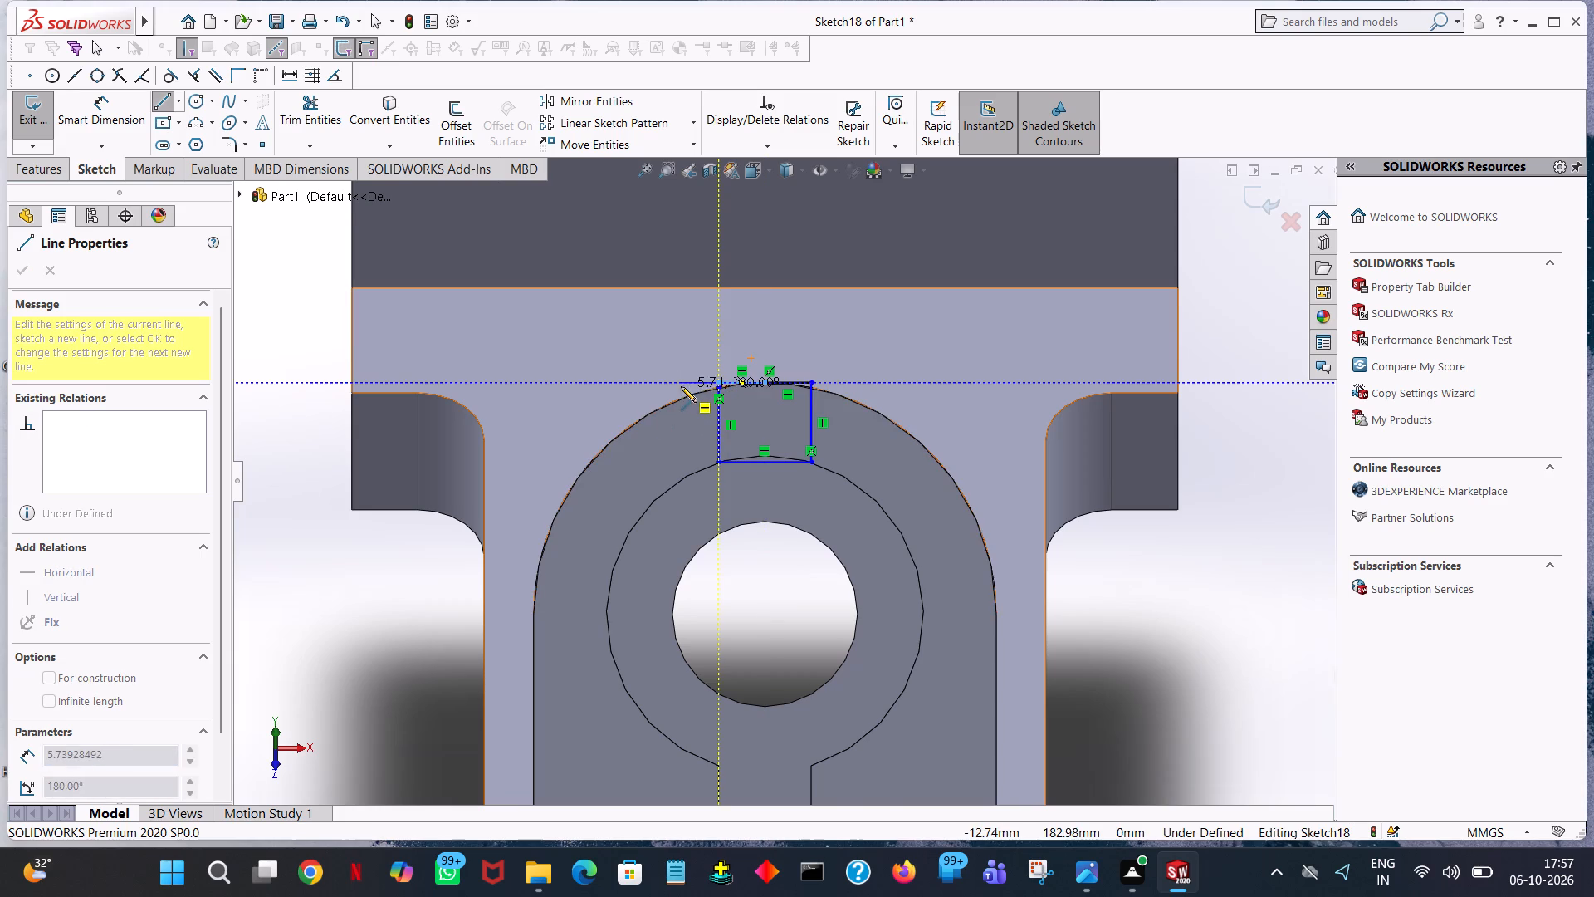
scroll(681, 386, "down", 6, "ctrl")
scroll(784, 395, "down", 3, "ctrl")
scroll(843, 474, "down", 5, "ctrl")
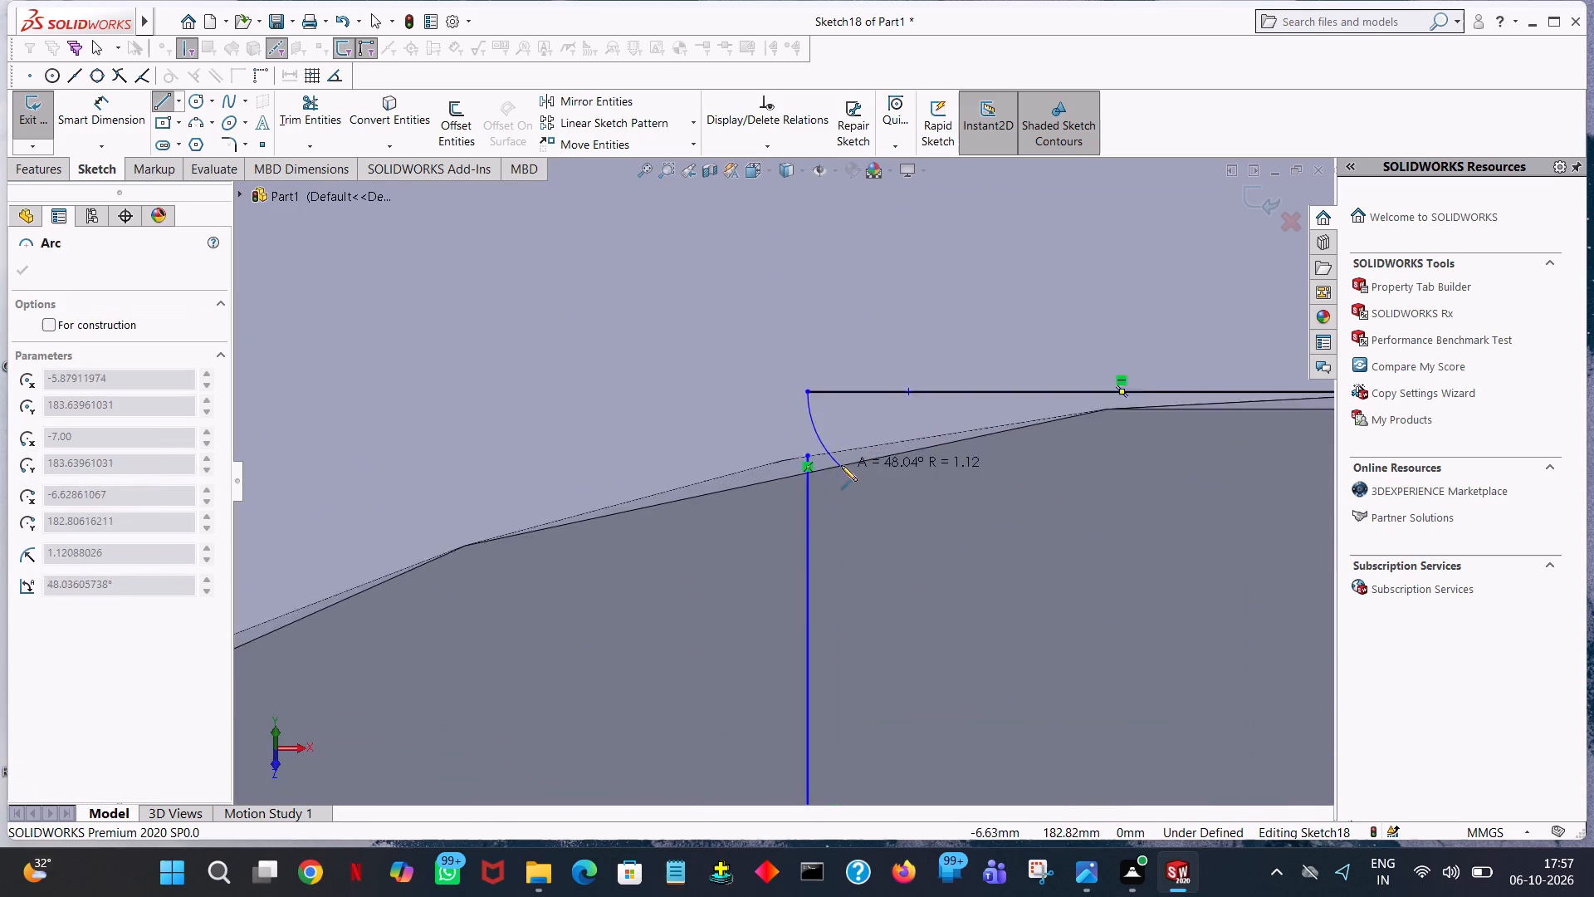
scroll(841, 465, "down", 2, "ctrl")
right_click(799, 408)
left_click(842, 423)
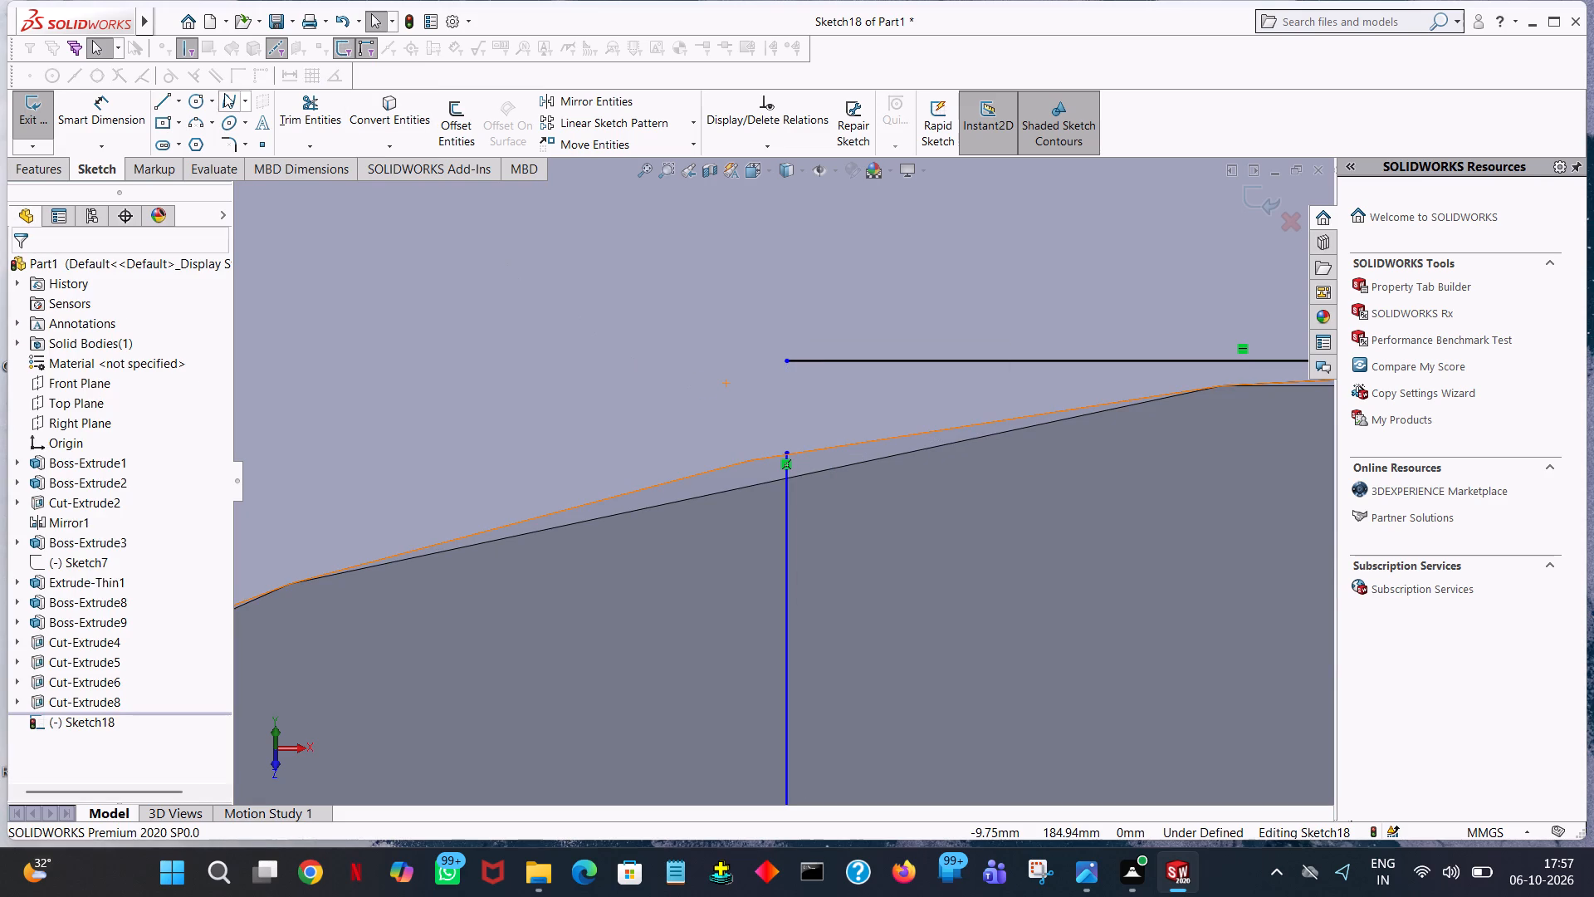
Close the notch profile with an about 0.7 mm vertical line between the 7 mm line's end and the side line's endpoint.
left_click(163, 96)
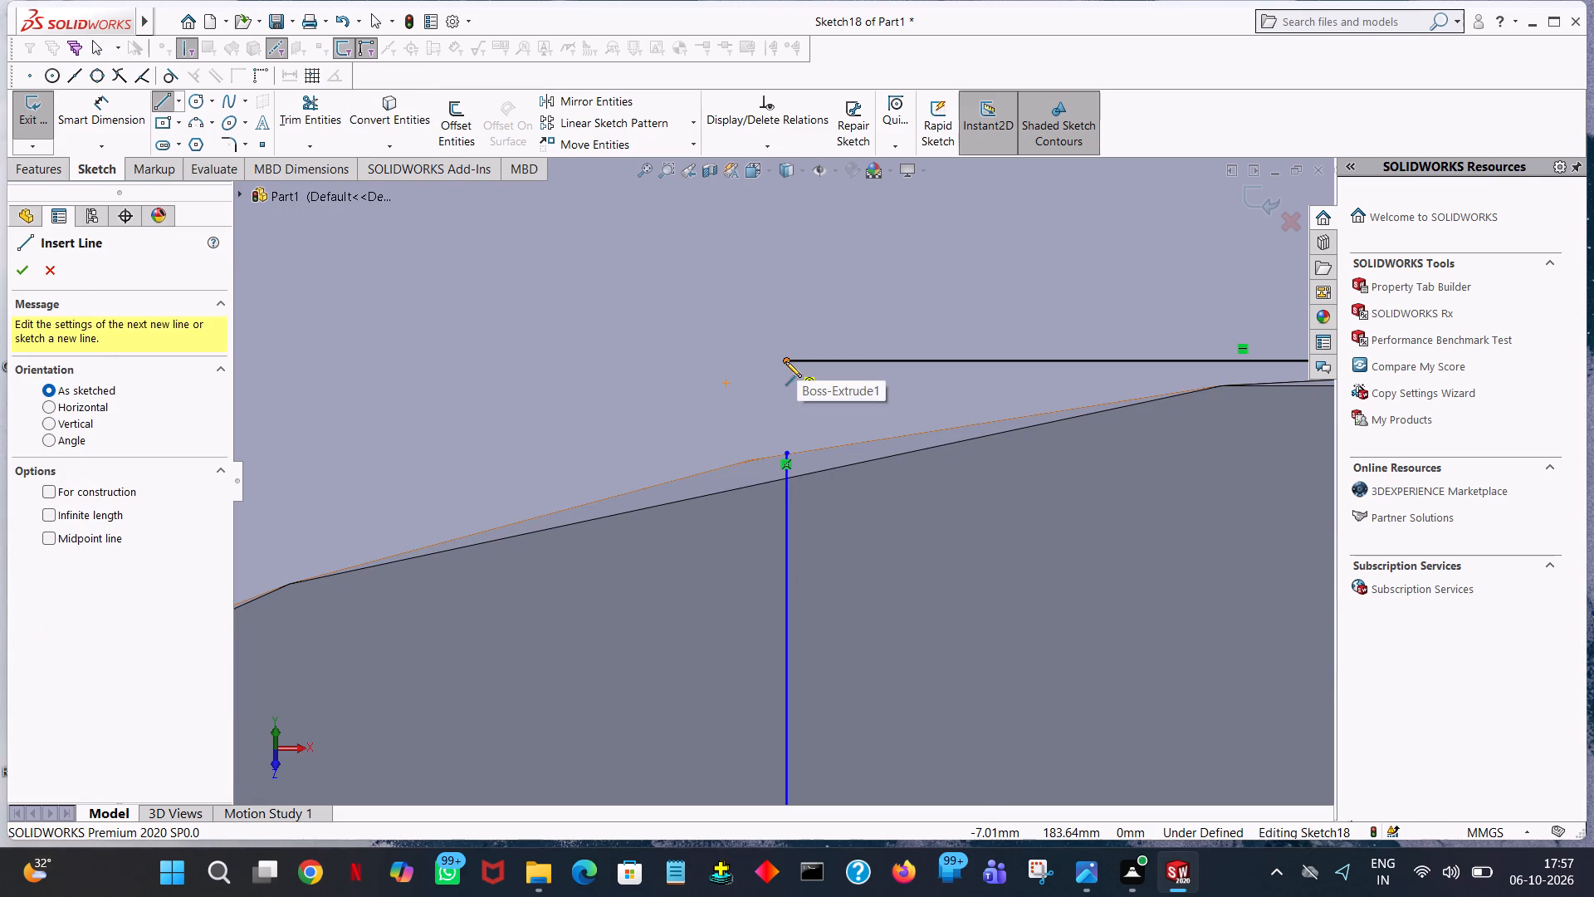
left_click(785, 361)
left_click(783, 453)
right_click(783, 453)
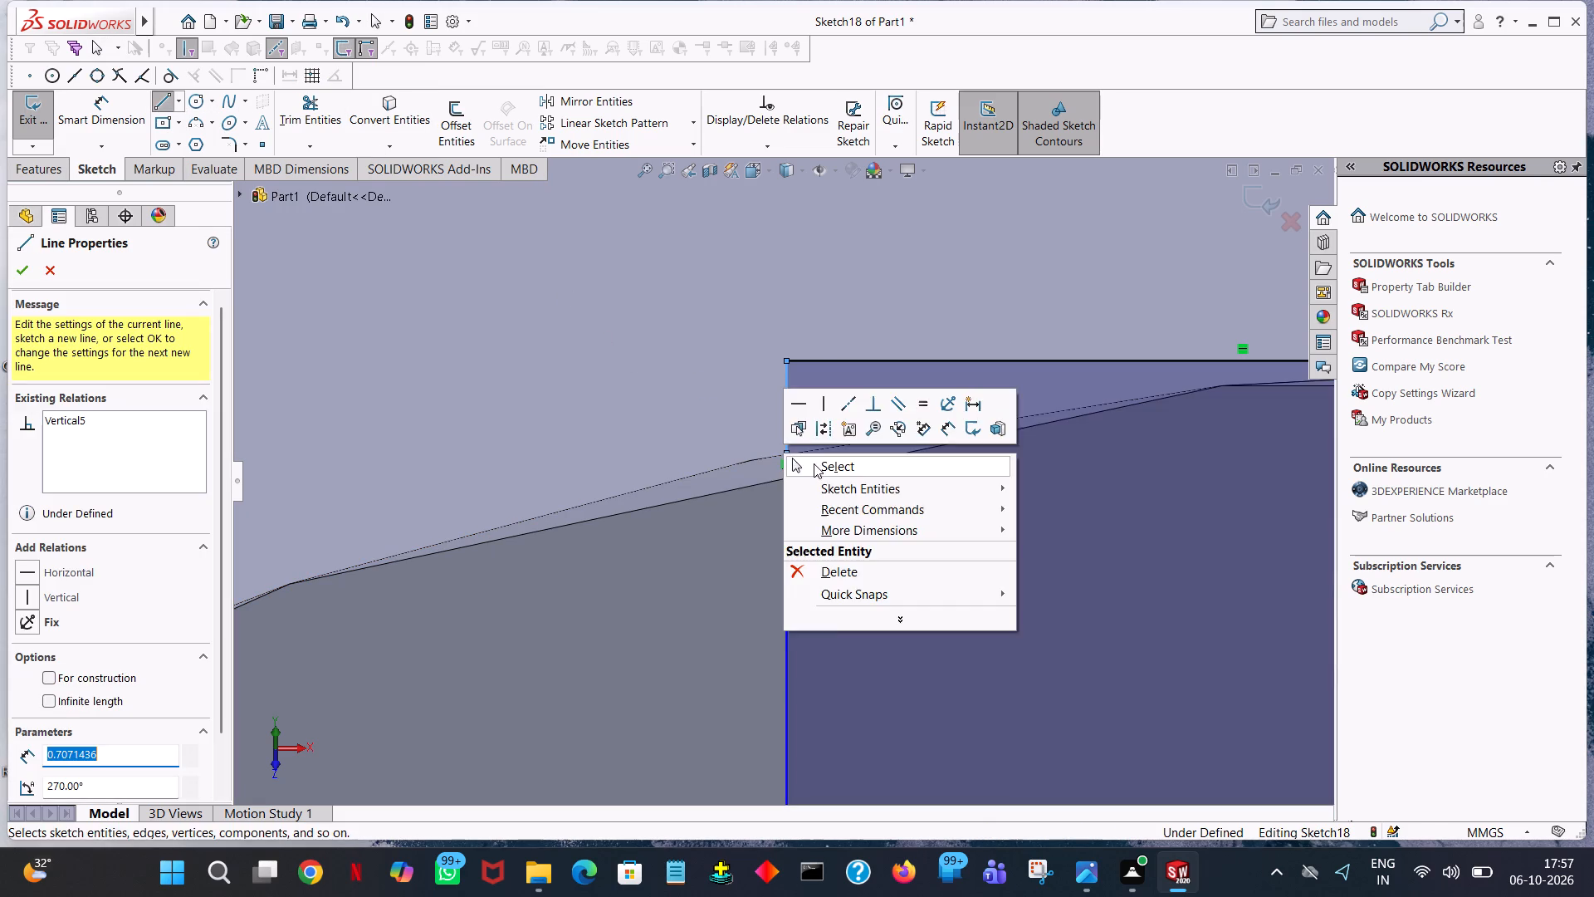
left_click(814, 464)
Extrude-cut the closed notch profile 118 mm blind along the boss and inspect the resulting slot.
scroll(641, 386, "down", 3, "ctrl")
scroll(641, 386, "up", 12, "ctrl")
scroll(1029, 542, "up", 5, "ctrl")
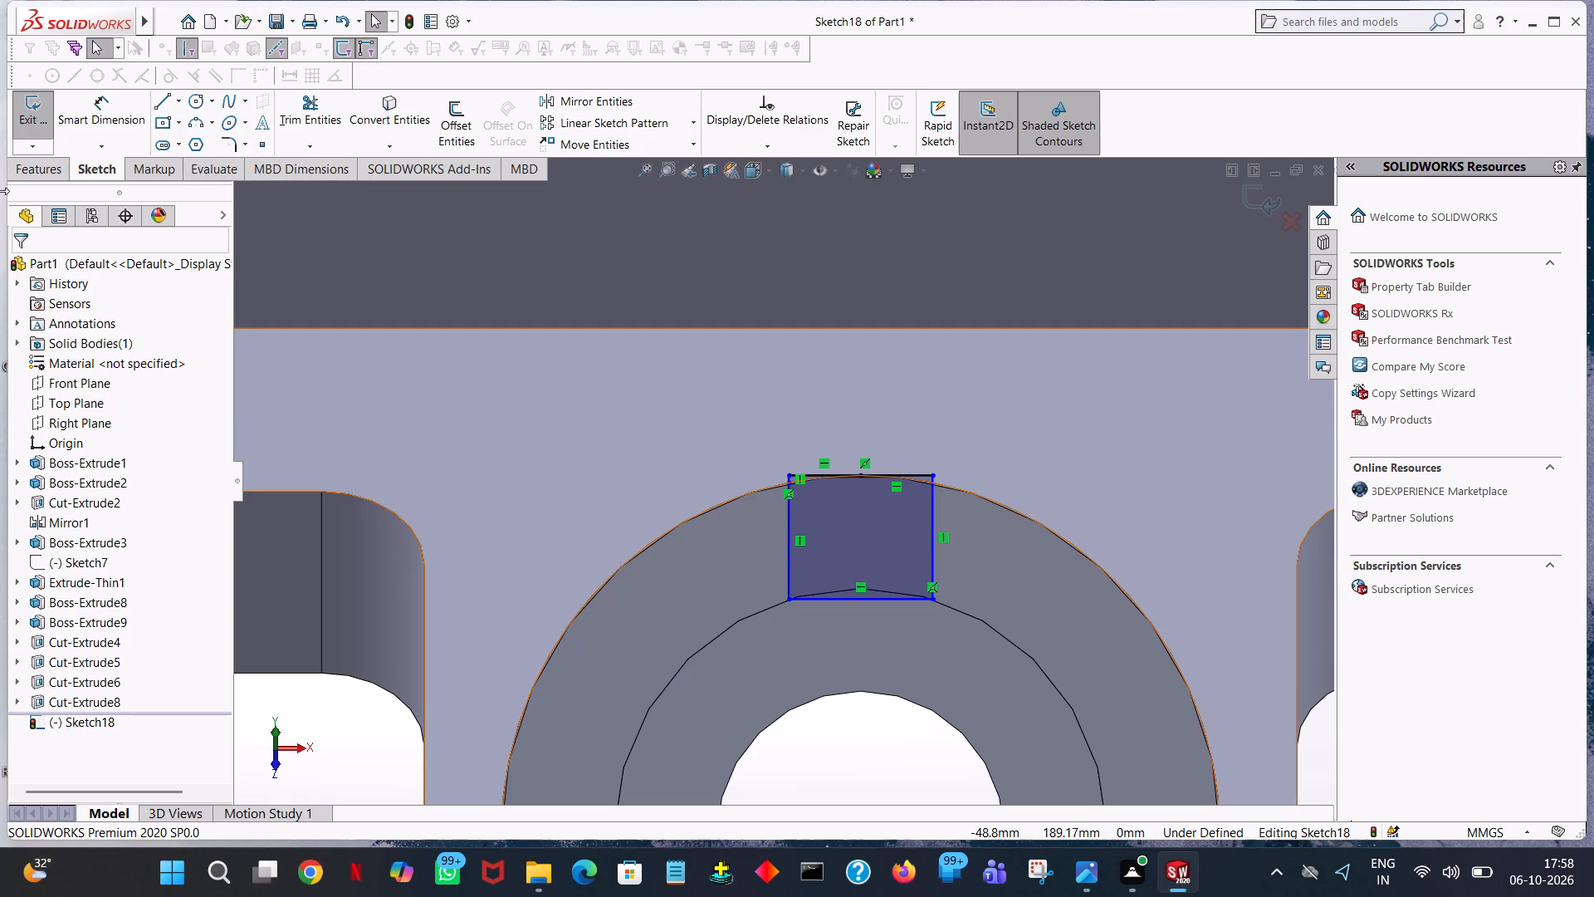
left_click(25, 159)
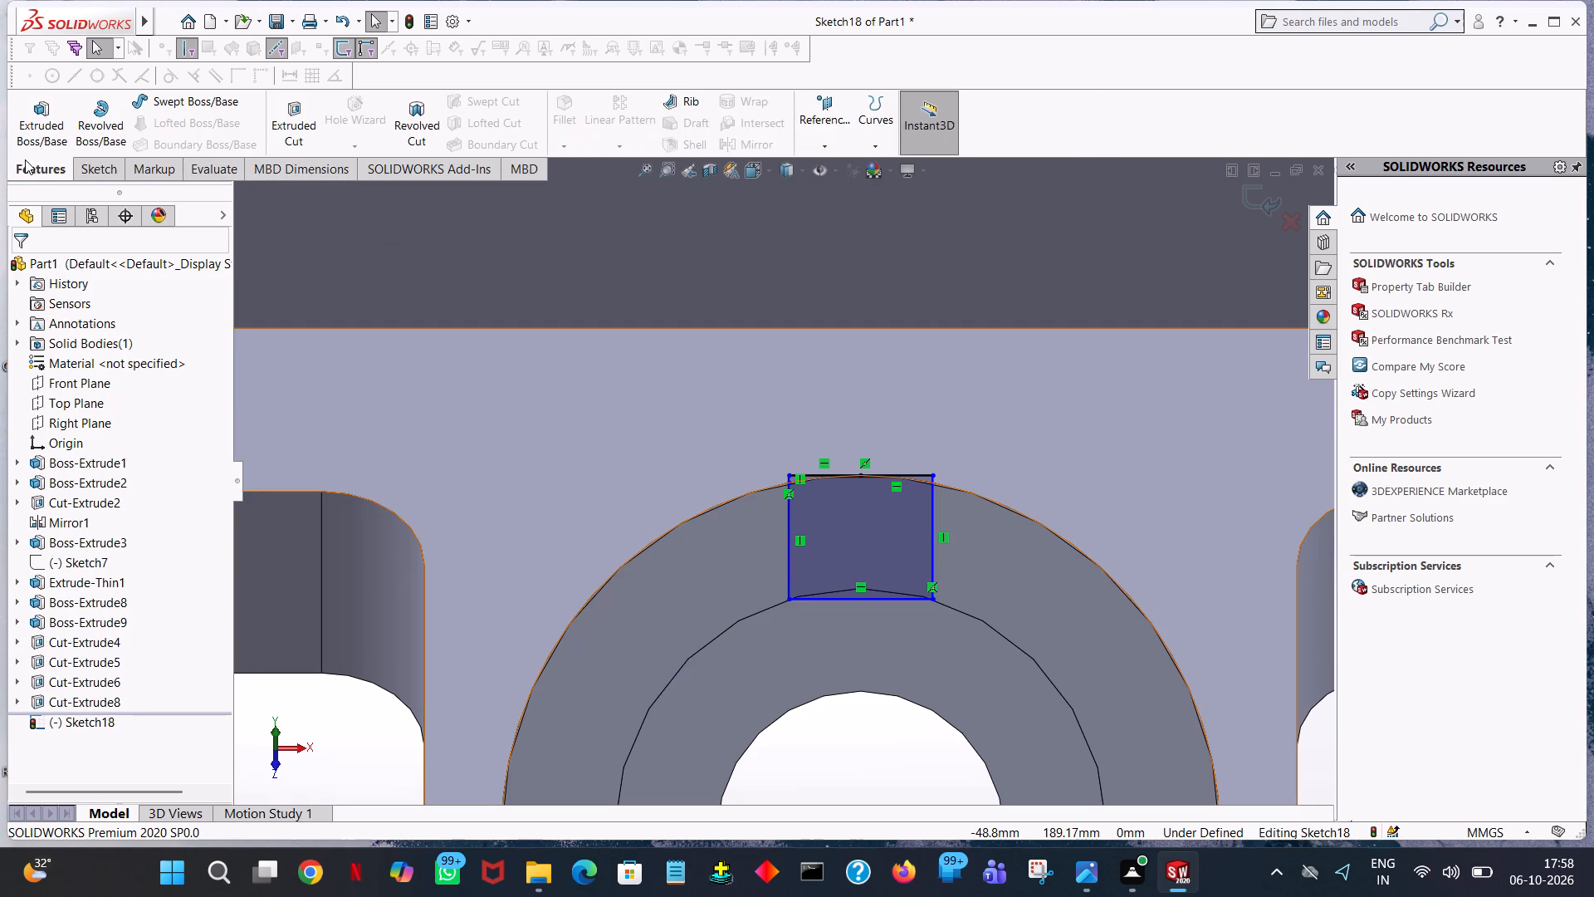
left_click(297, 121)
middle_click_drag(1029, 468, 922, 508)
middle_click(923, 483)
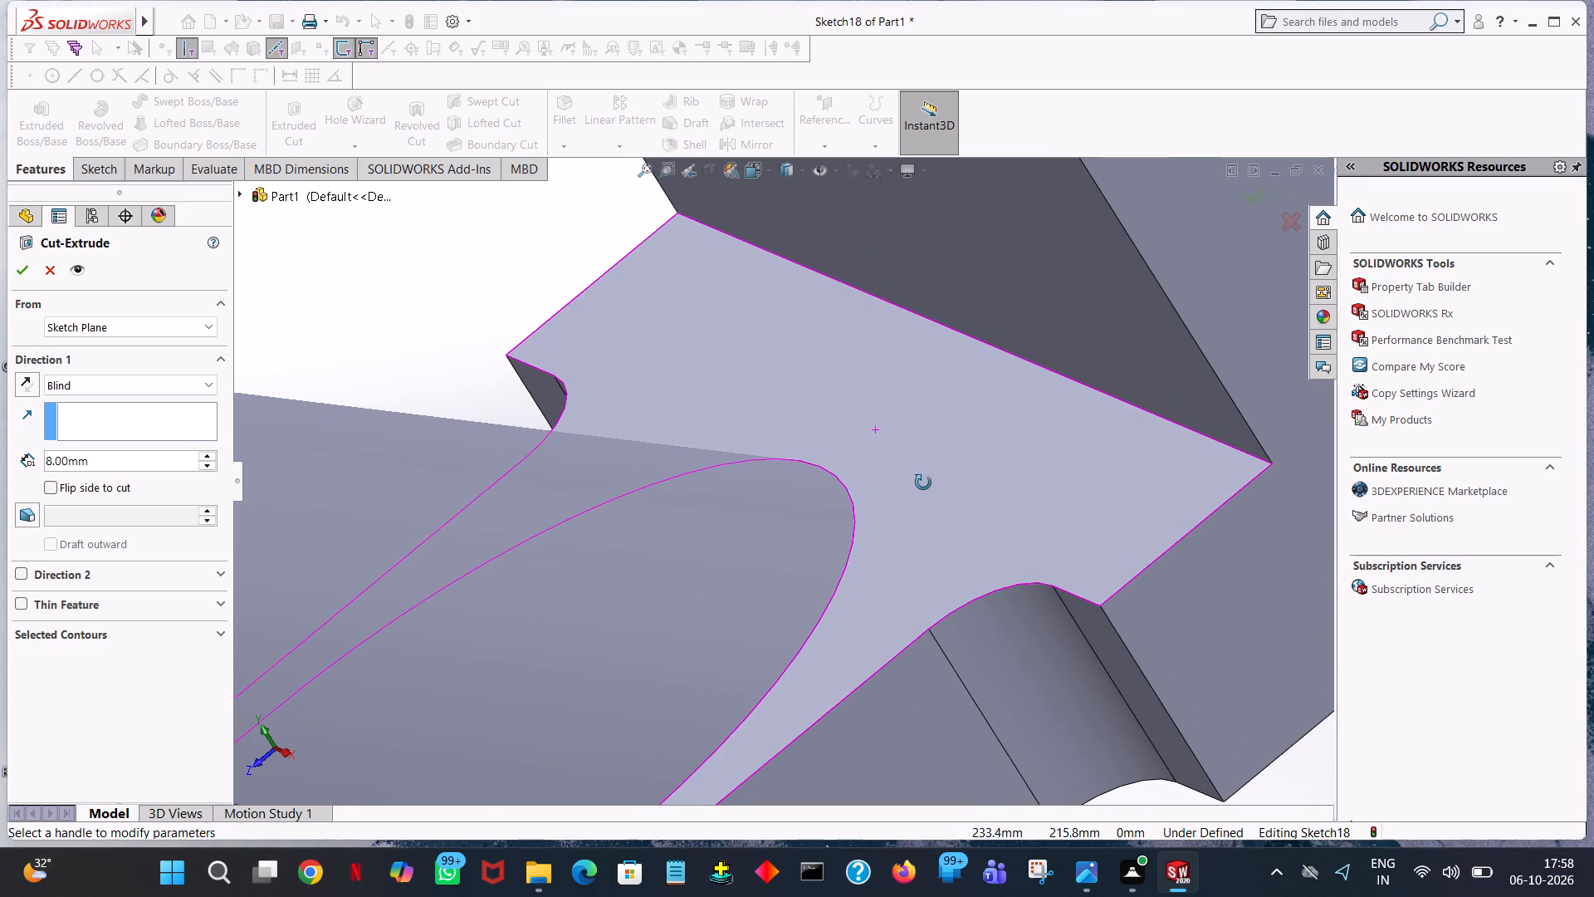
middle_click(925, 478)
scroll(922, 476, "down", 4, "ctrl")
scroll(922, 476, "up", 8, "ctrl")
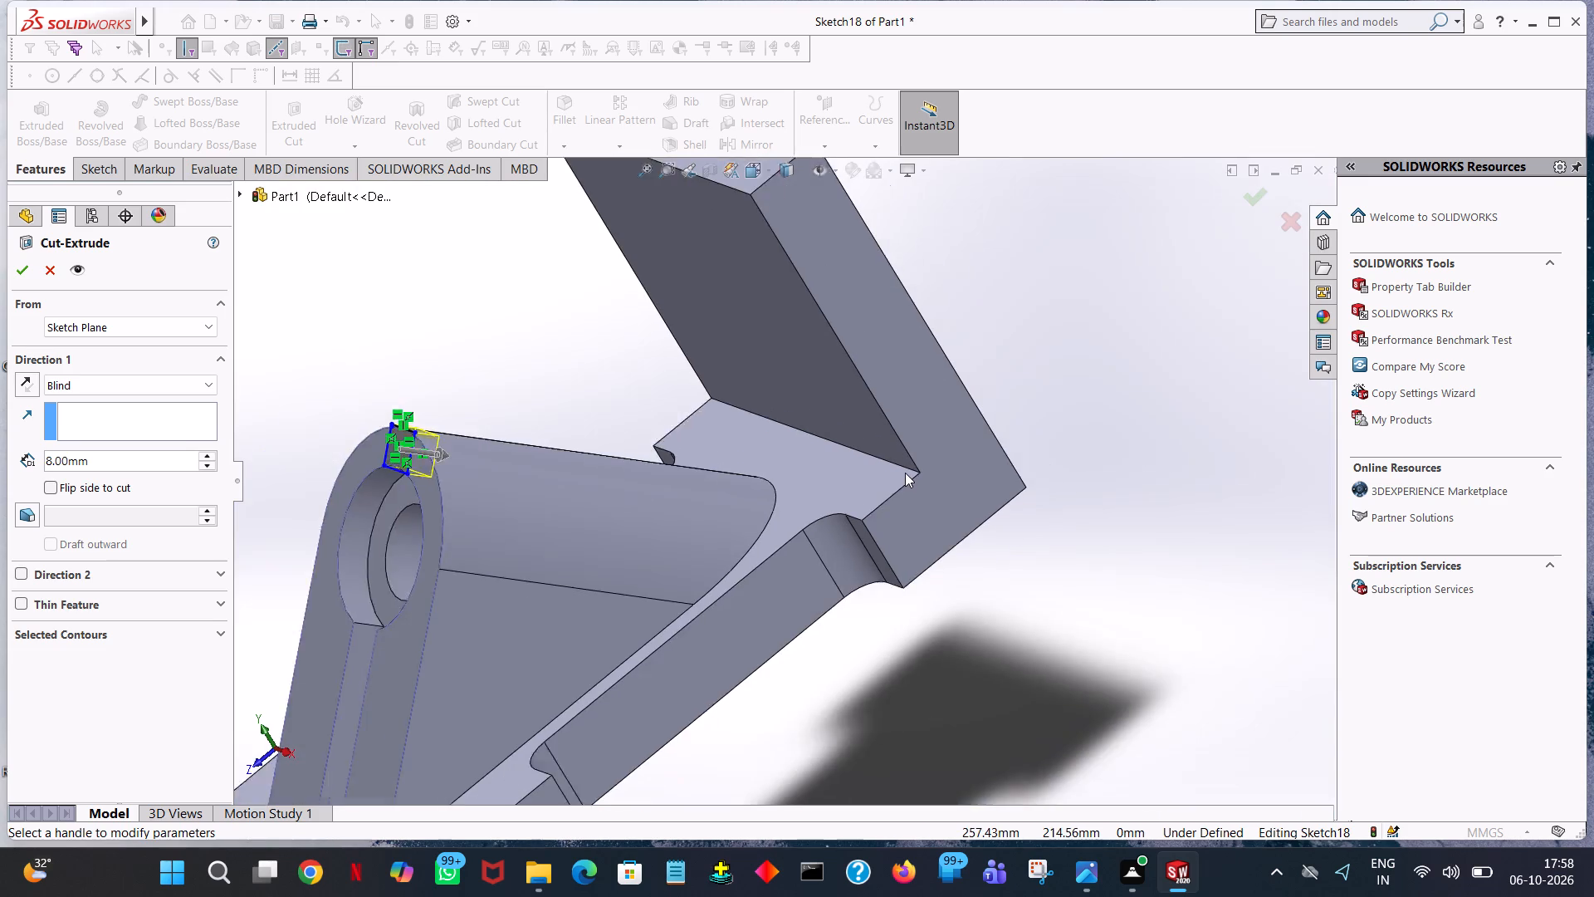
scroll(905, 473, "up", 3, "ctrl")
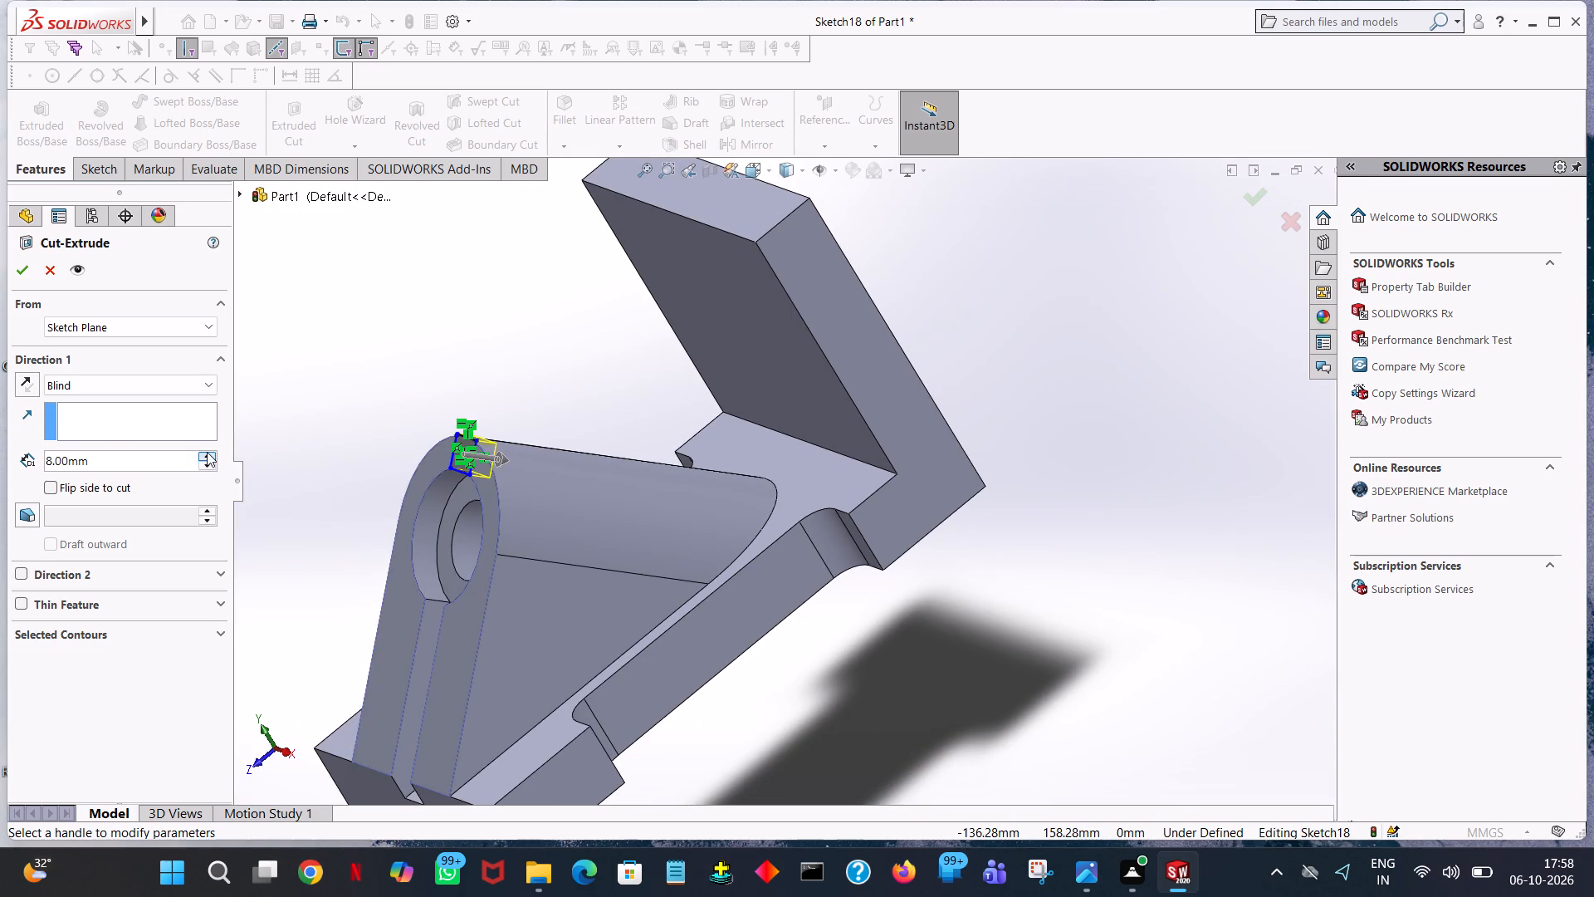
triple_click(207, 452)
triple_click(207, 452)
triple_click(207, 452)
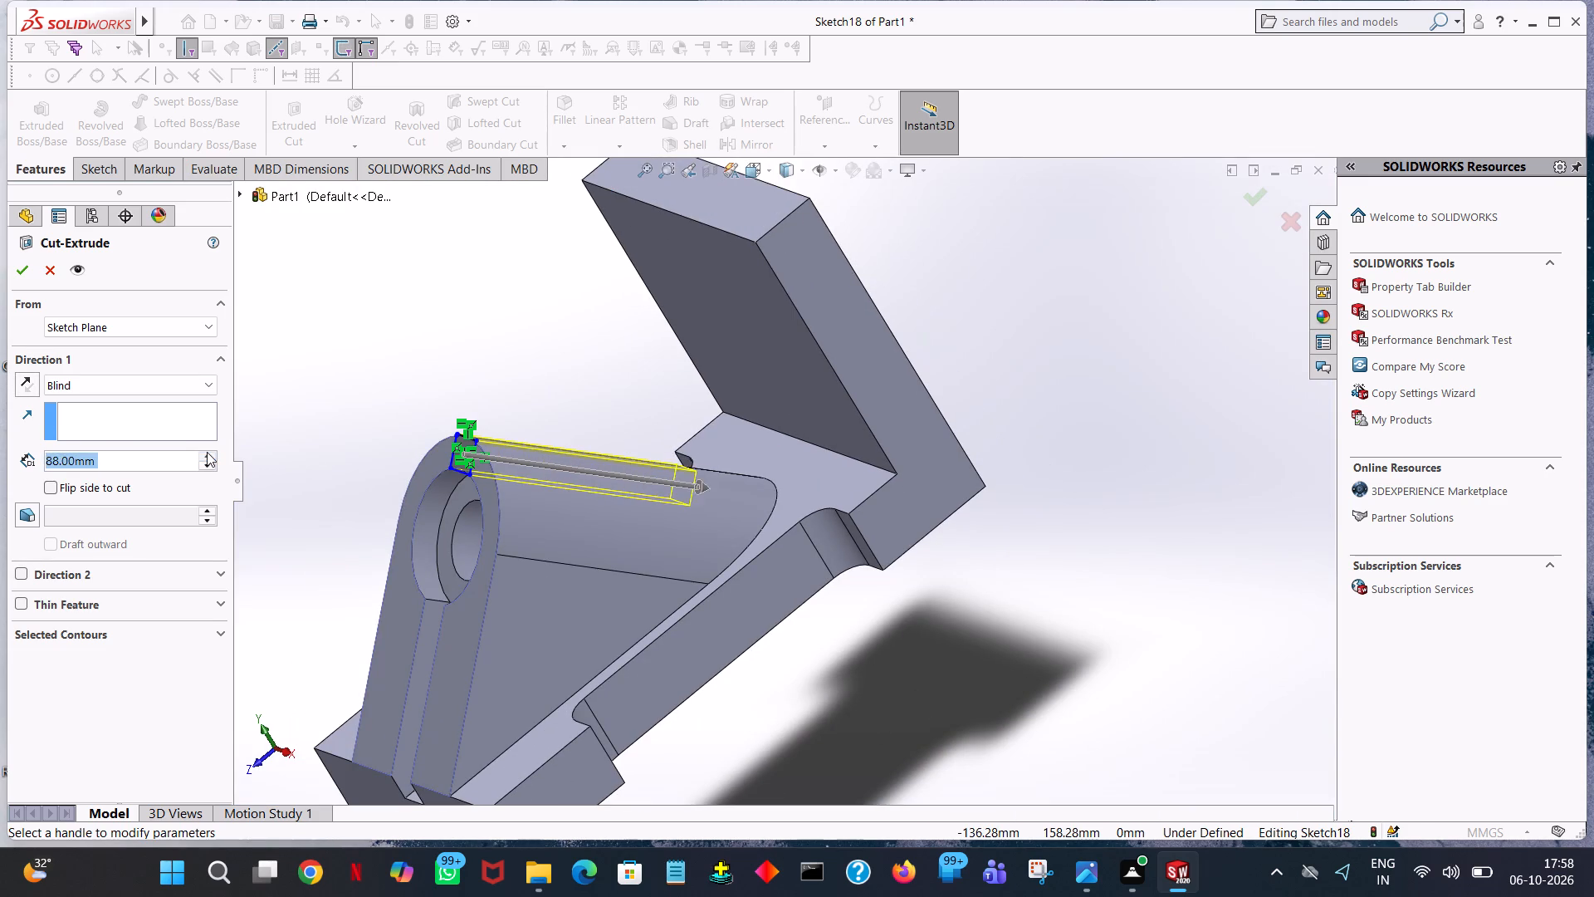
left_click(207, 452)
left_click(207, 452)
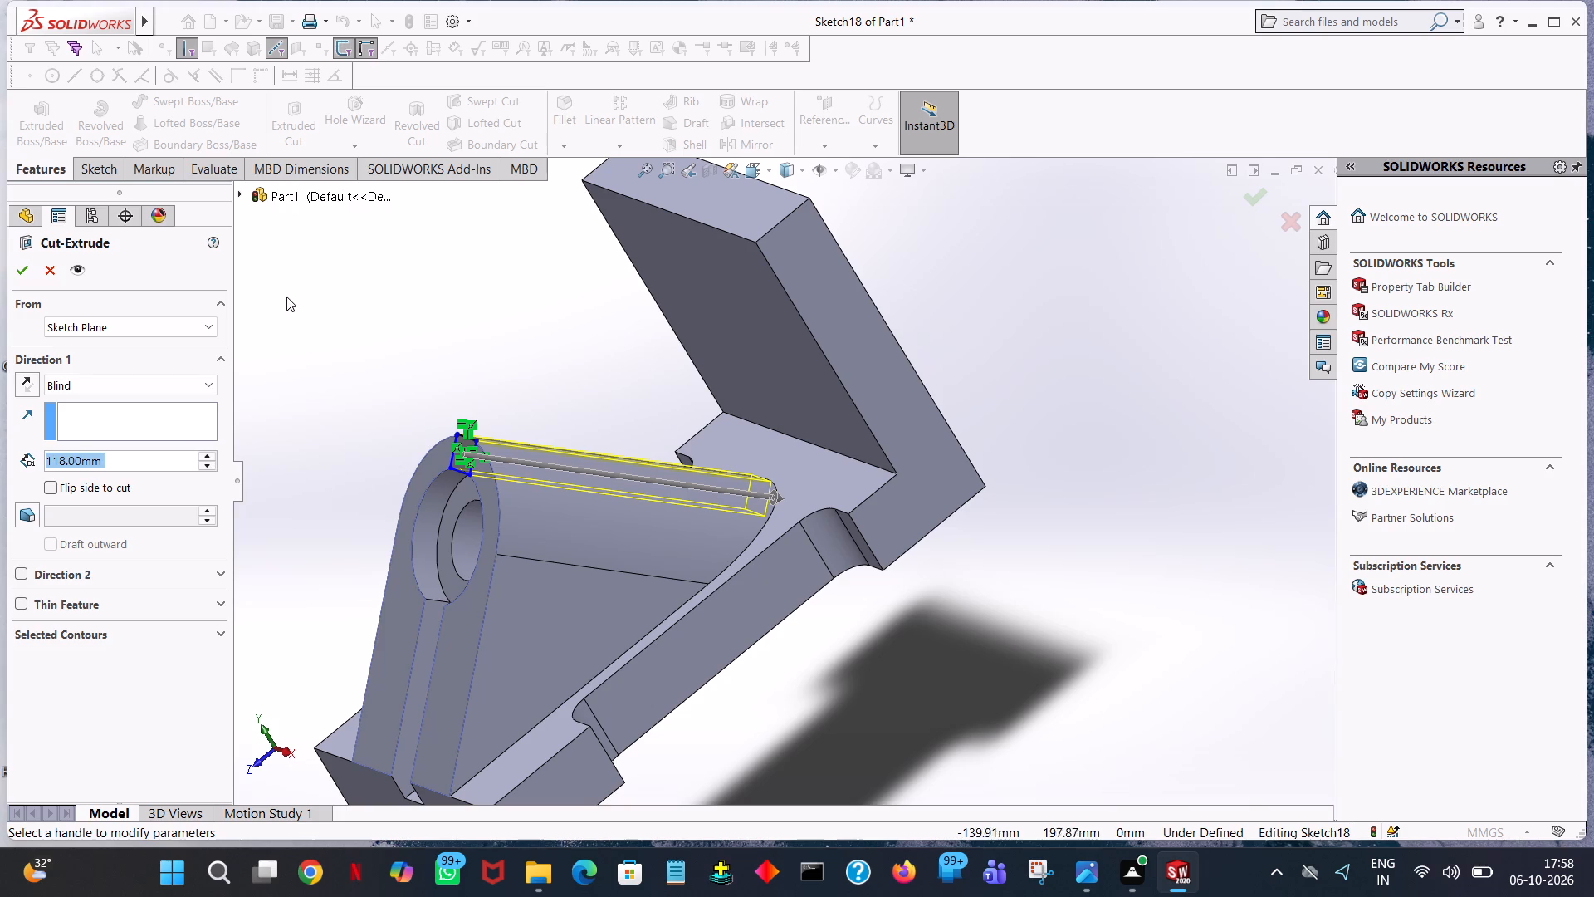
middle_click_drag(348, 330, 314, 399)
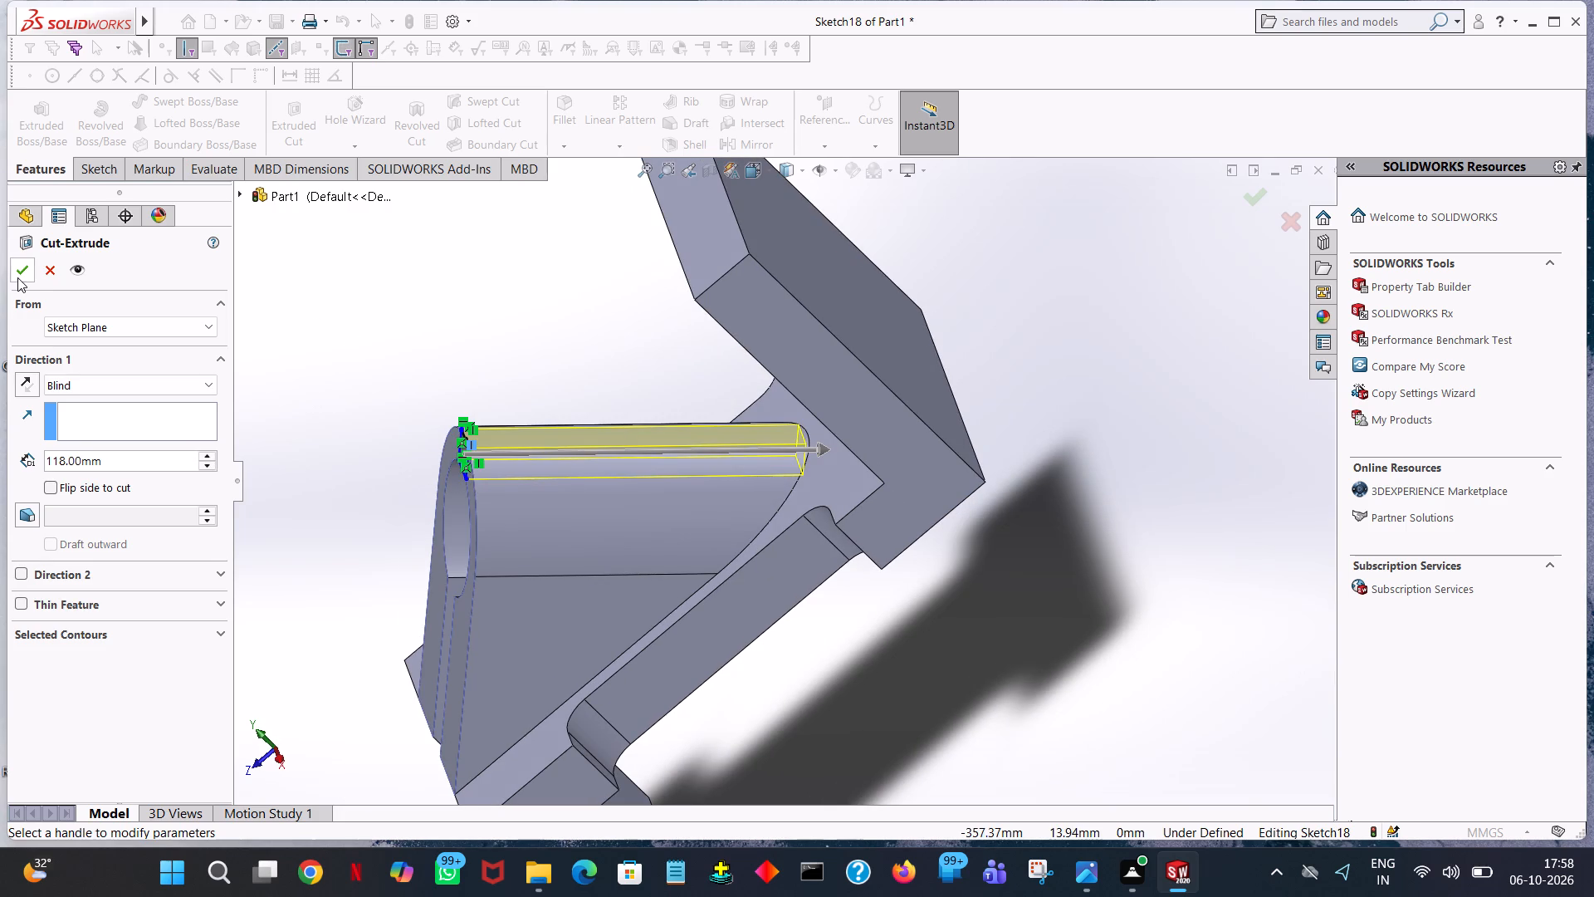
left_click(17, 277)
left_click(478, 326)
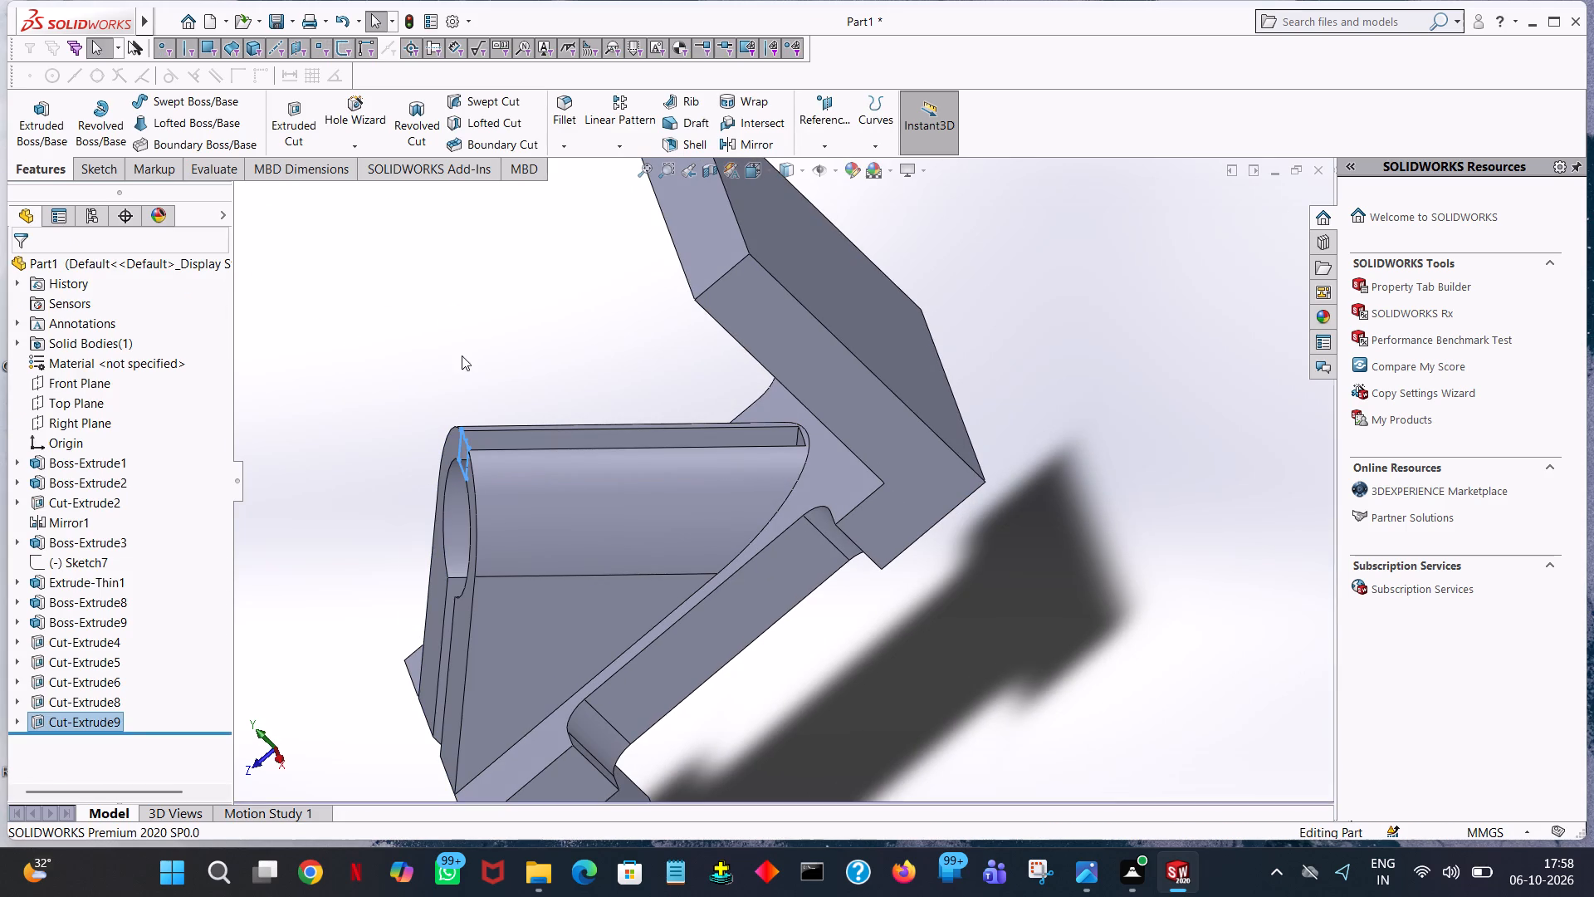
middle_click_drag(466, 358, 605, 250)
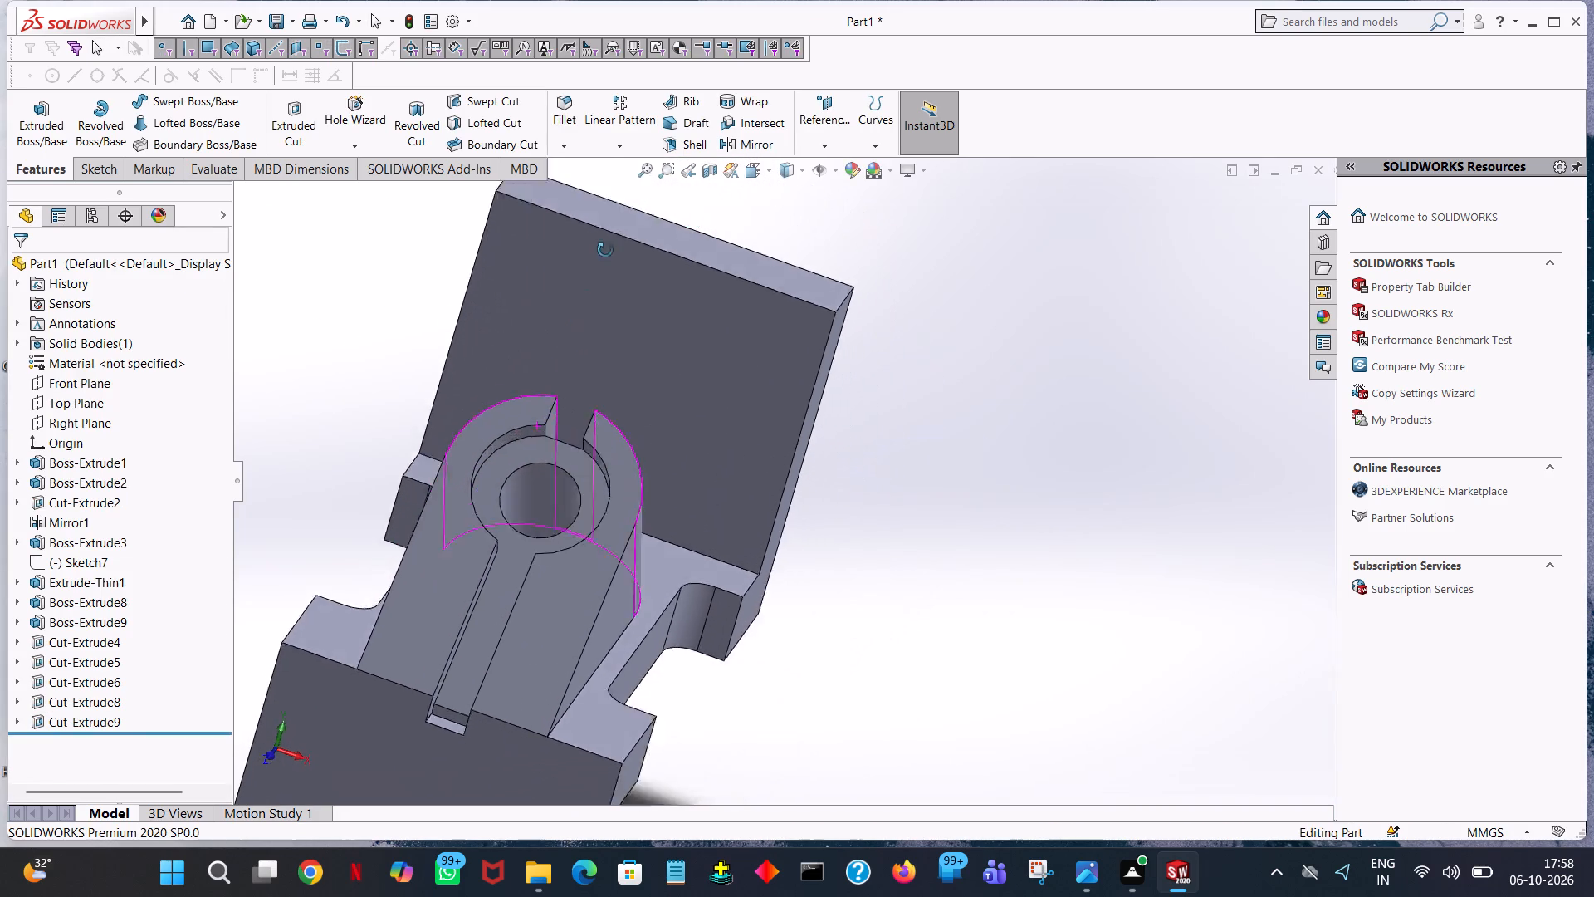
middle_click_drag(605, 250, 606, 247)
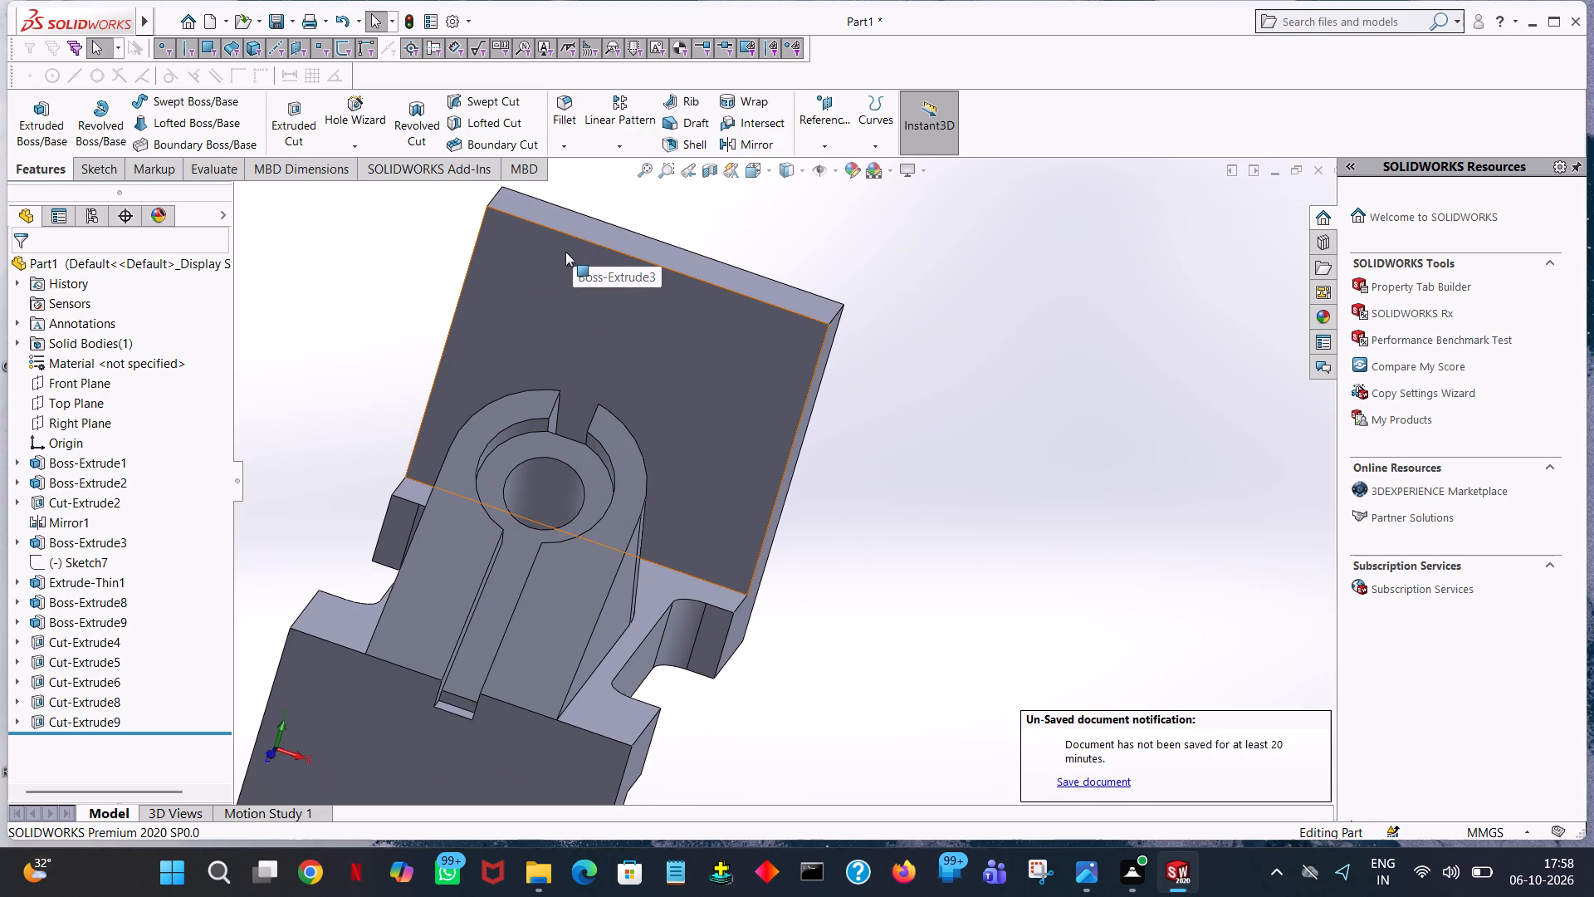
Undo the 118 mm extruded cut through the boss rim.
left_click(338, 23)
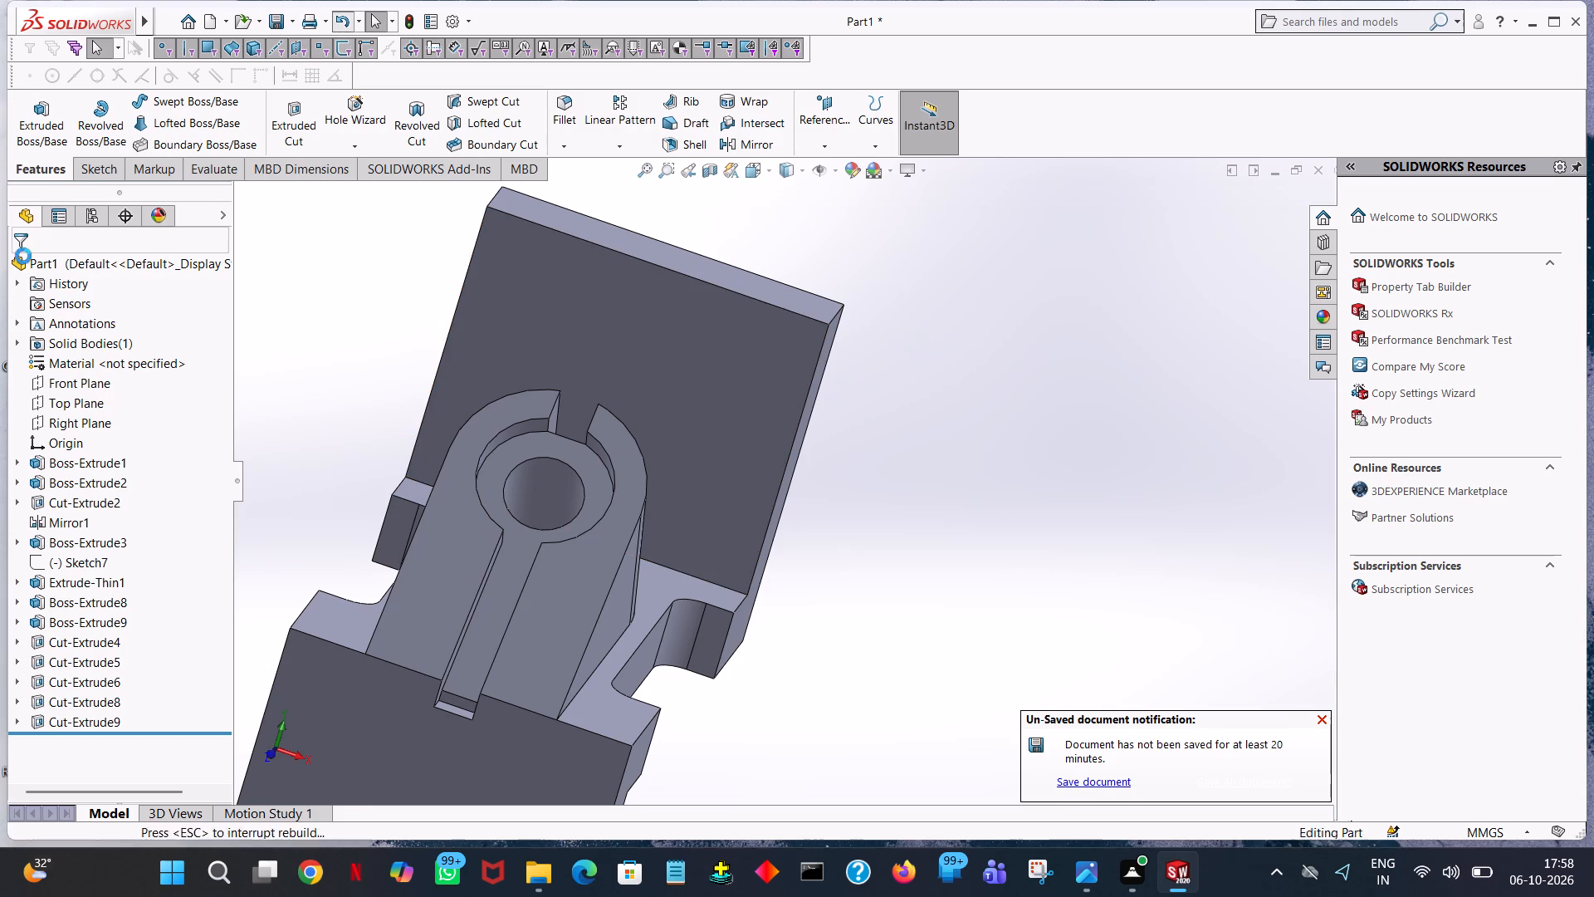
Extrude-cut the closed notch profile 10 mm blind into the boss rim and inspect the resulting notch.
left_click(27, 170)
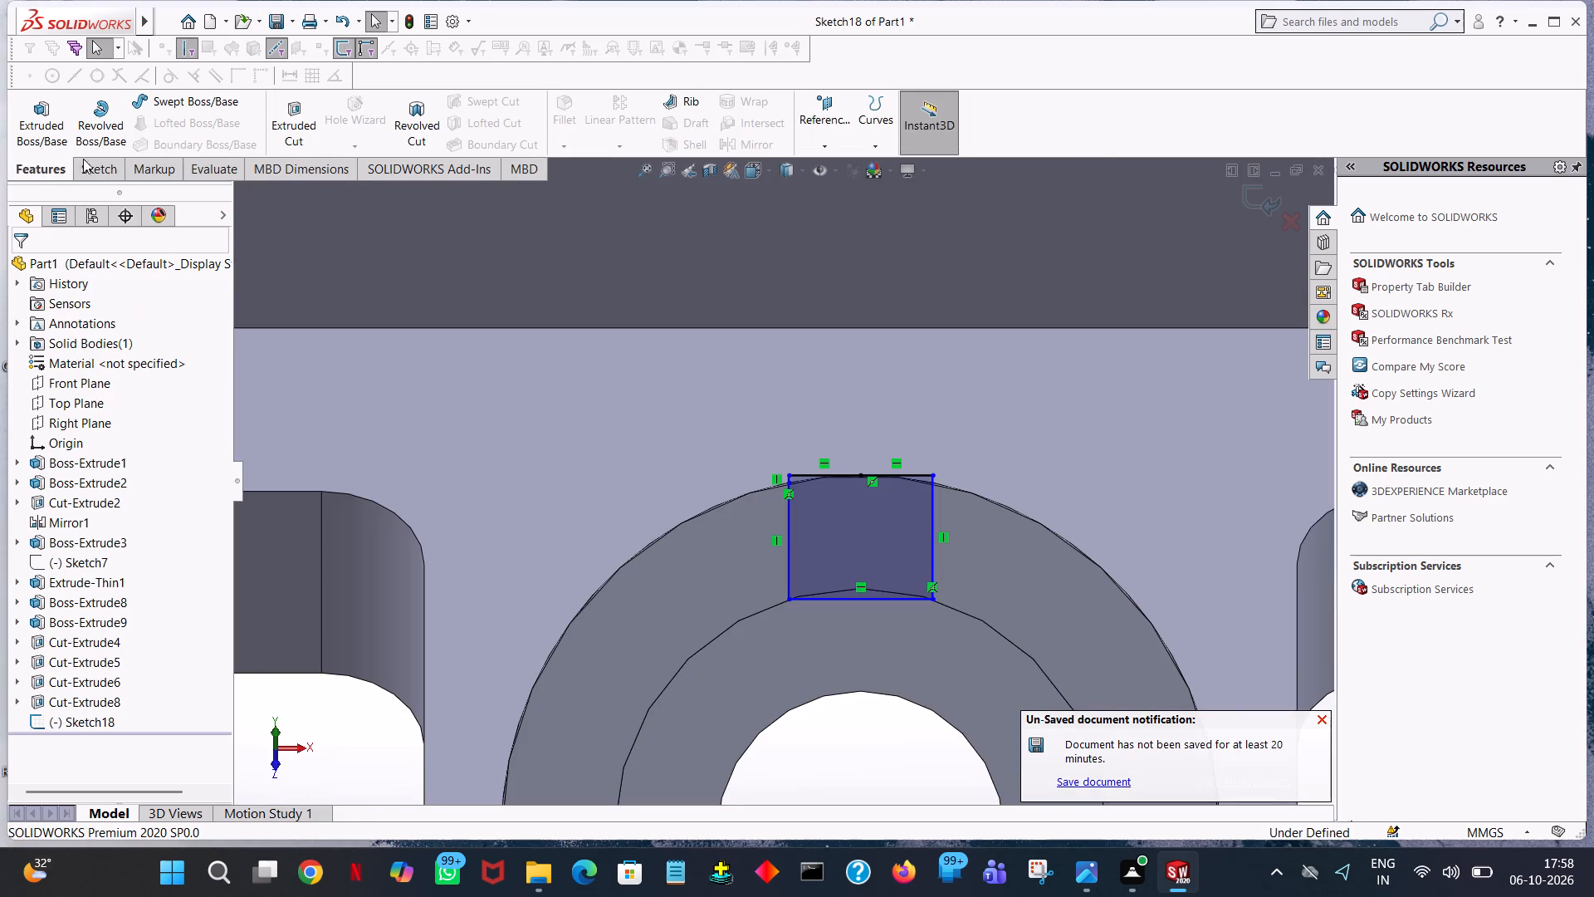
left_click(303, 118)
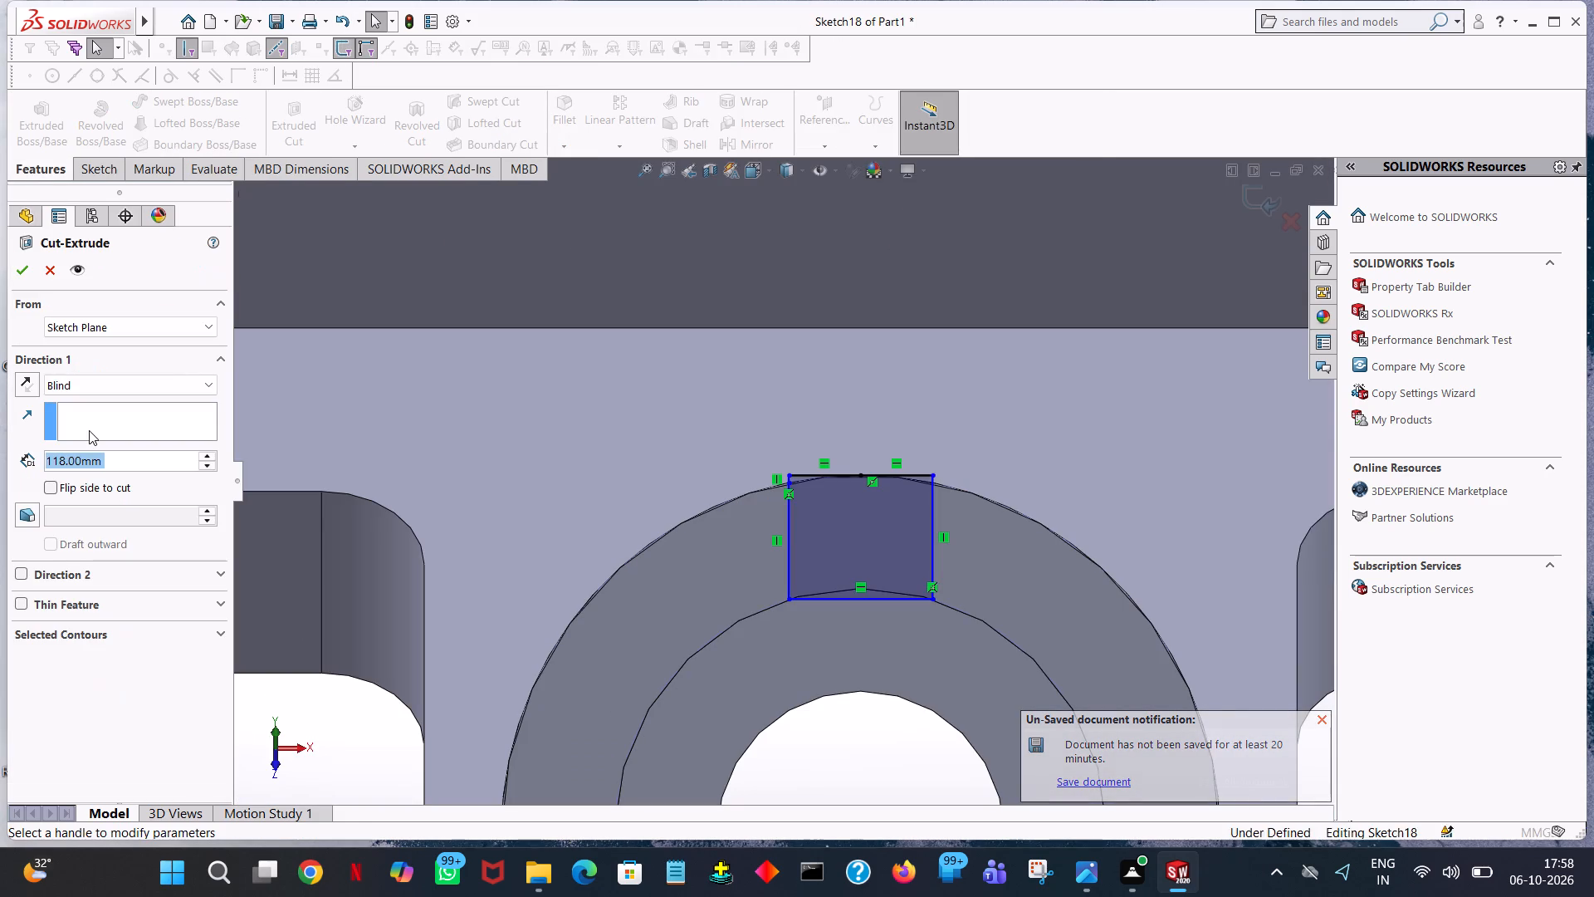
type("10")
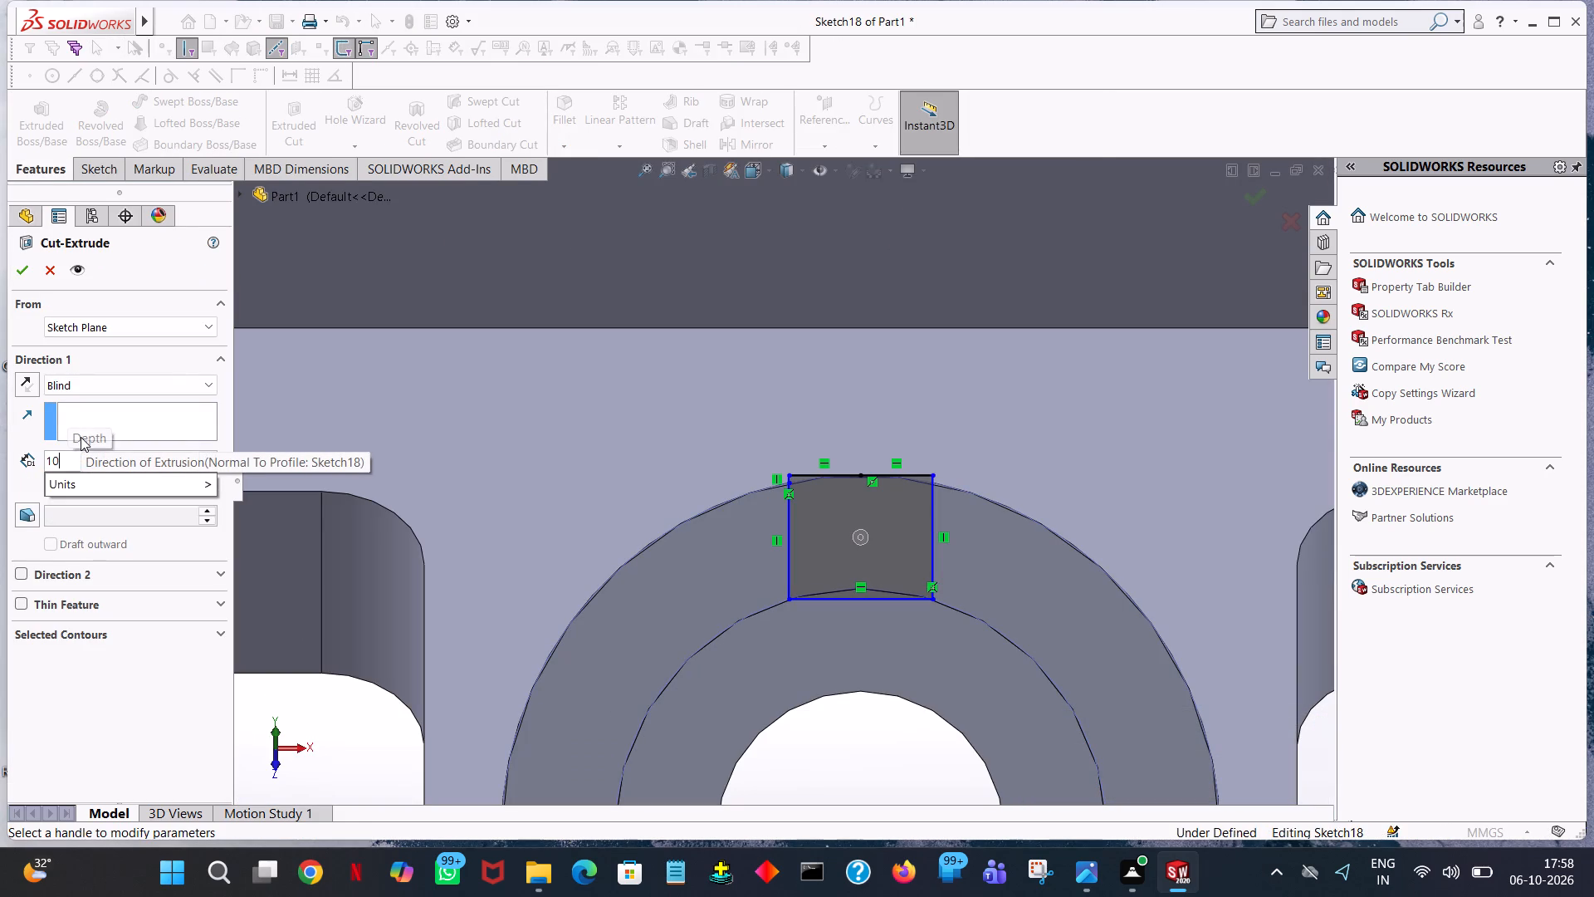
left_click(510, 282)
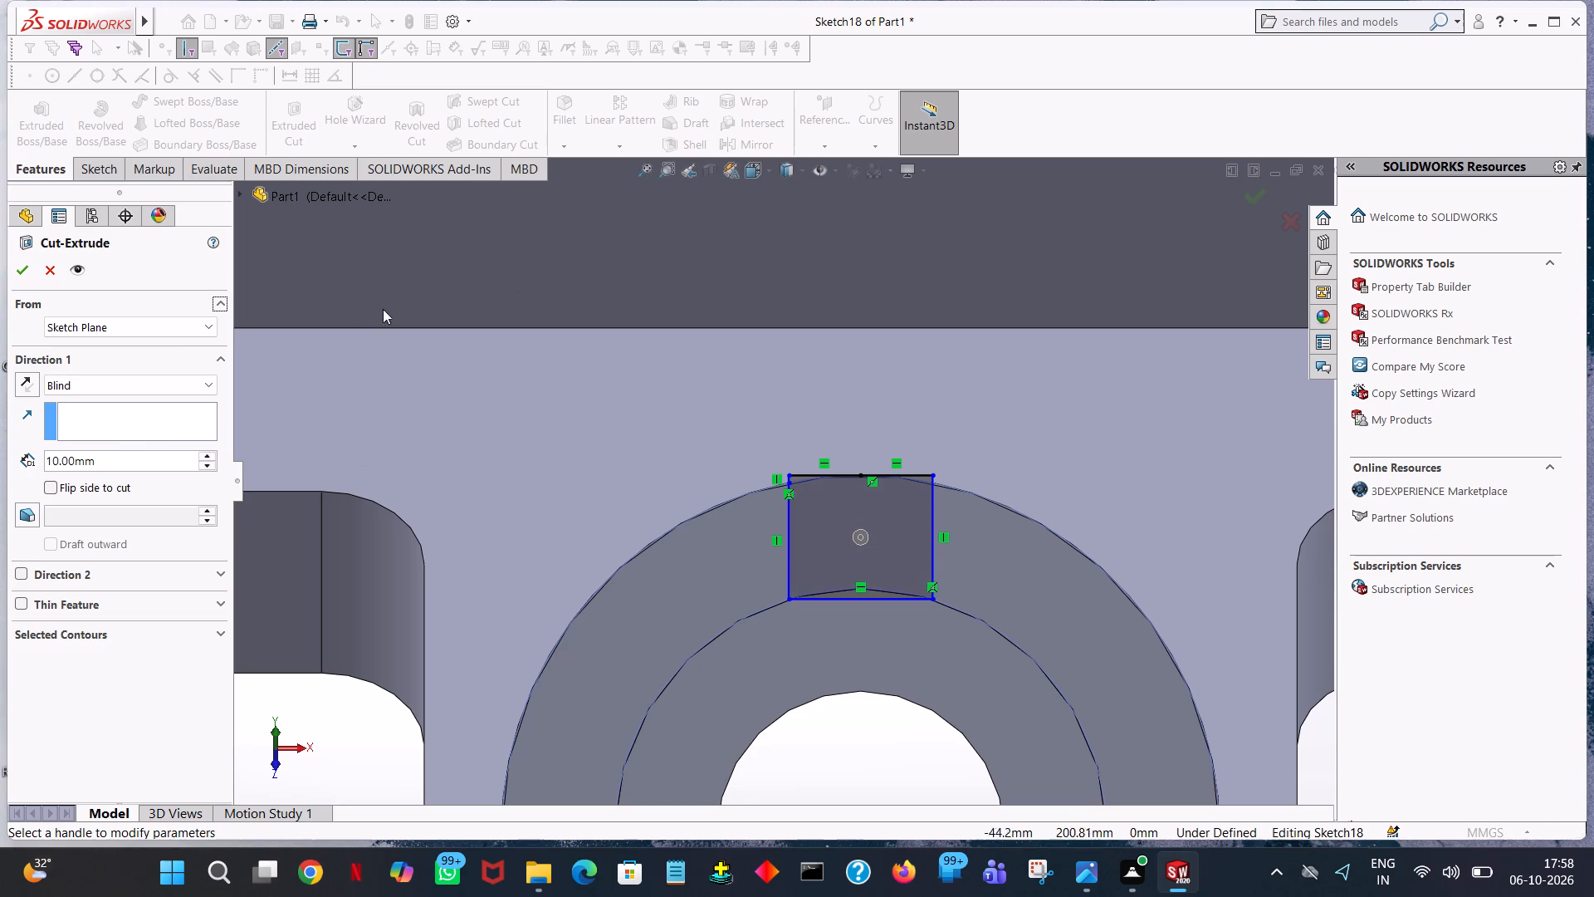
scroll(707, 404, "down", 4, "ctrl")
scroll(837, 439, "down", 2, "ctrl")
scroll(837, 439, "up", 11, "ctrl")
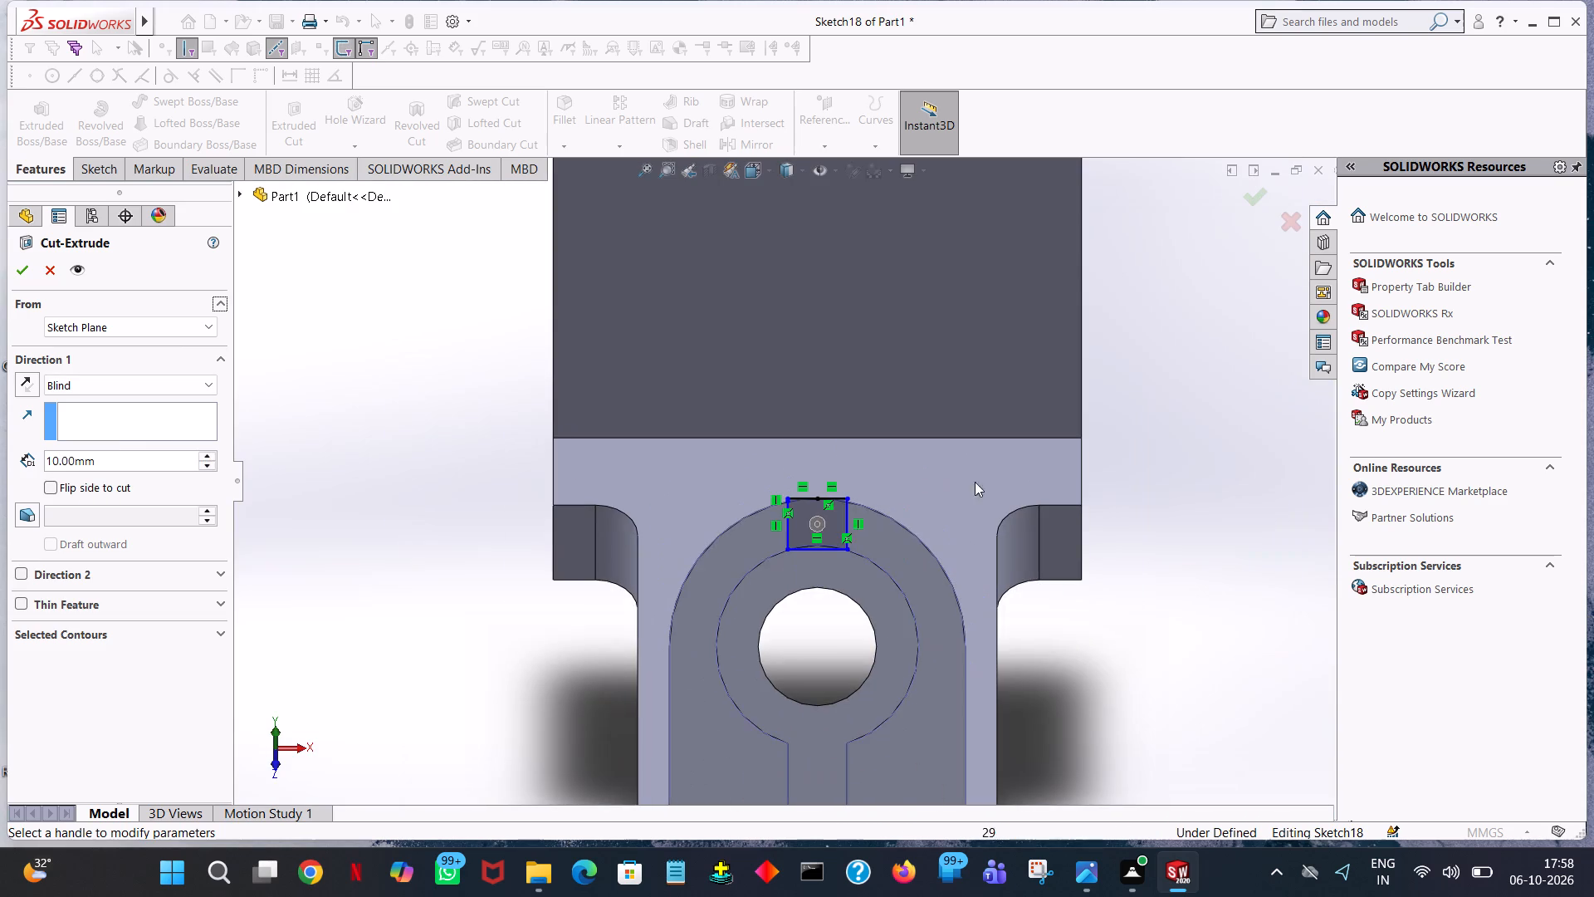
middle_click_drag(990, 484, 834, 478)
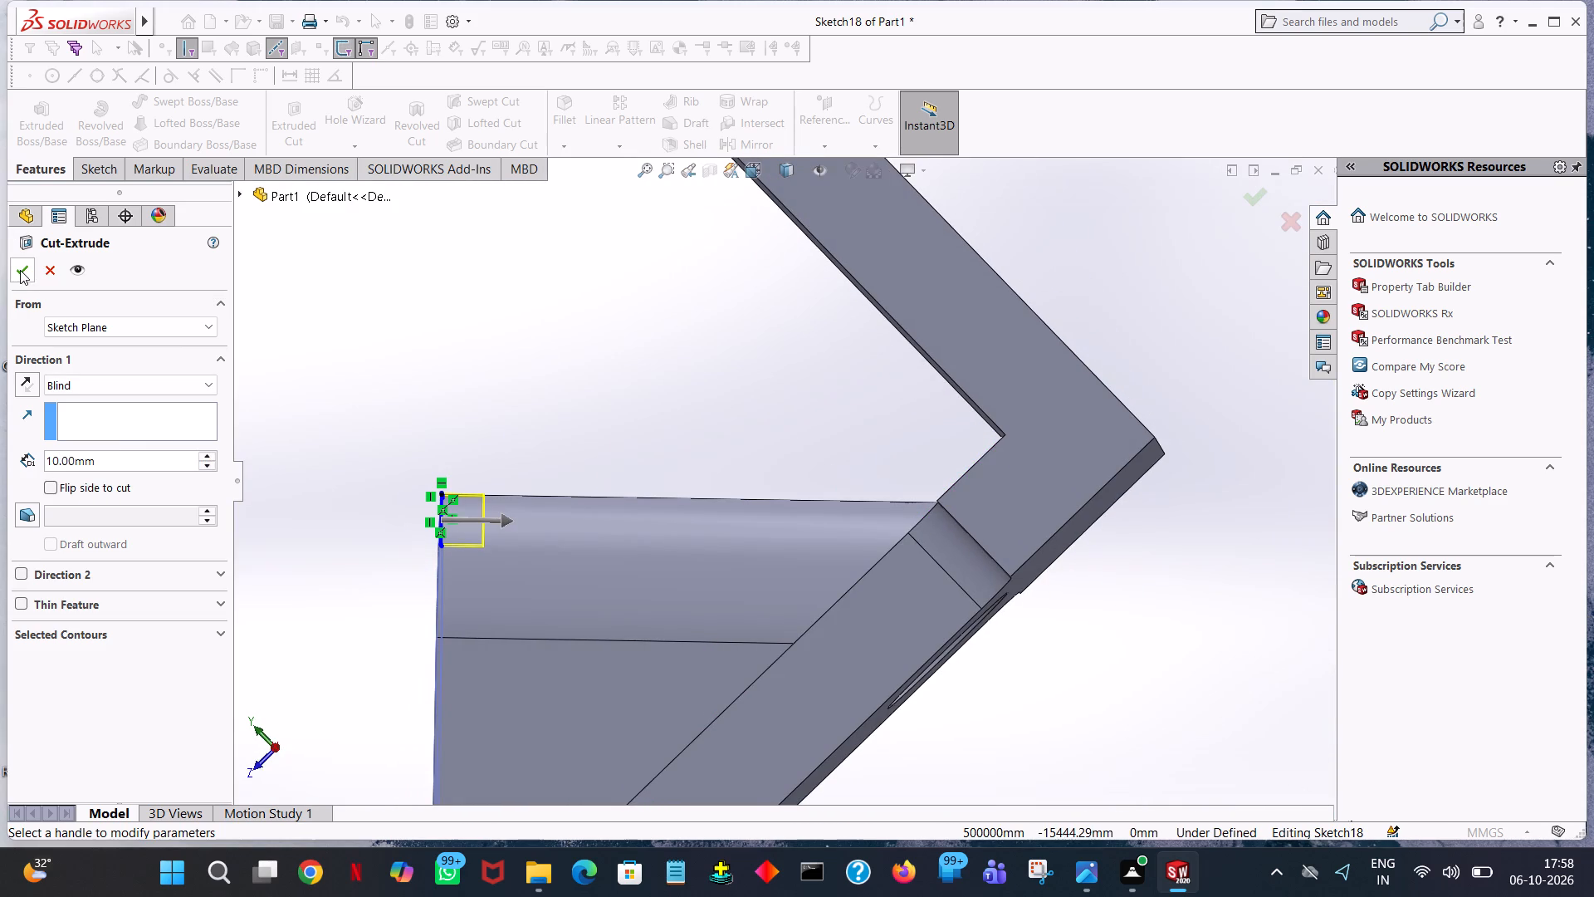
left_click(20, 270)
left_click(547, 303)
middle_click_drag(566, 324, 729, 327)
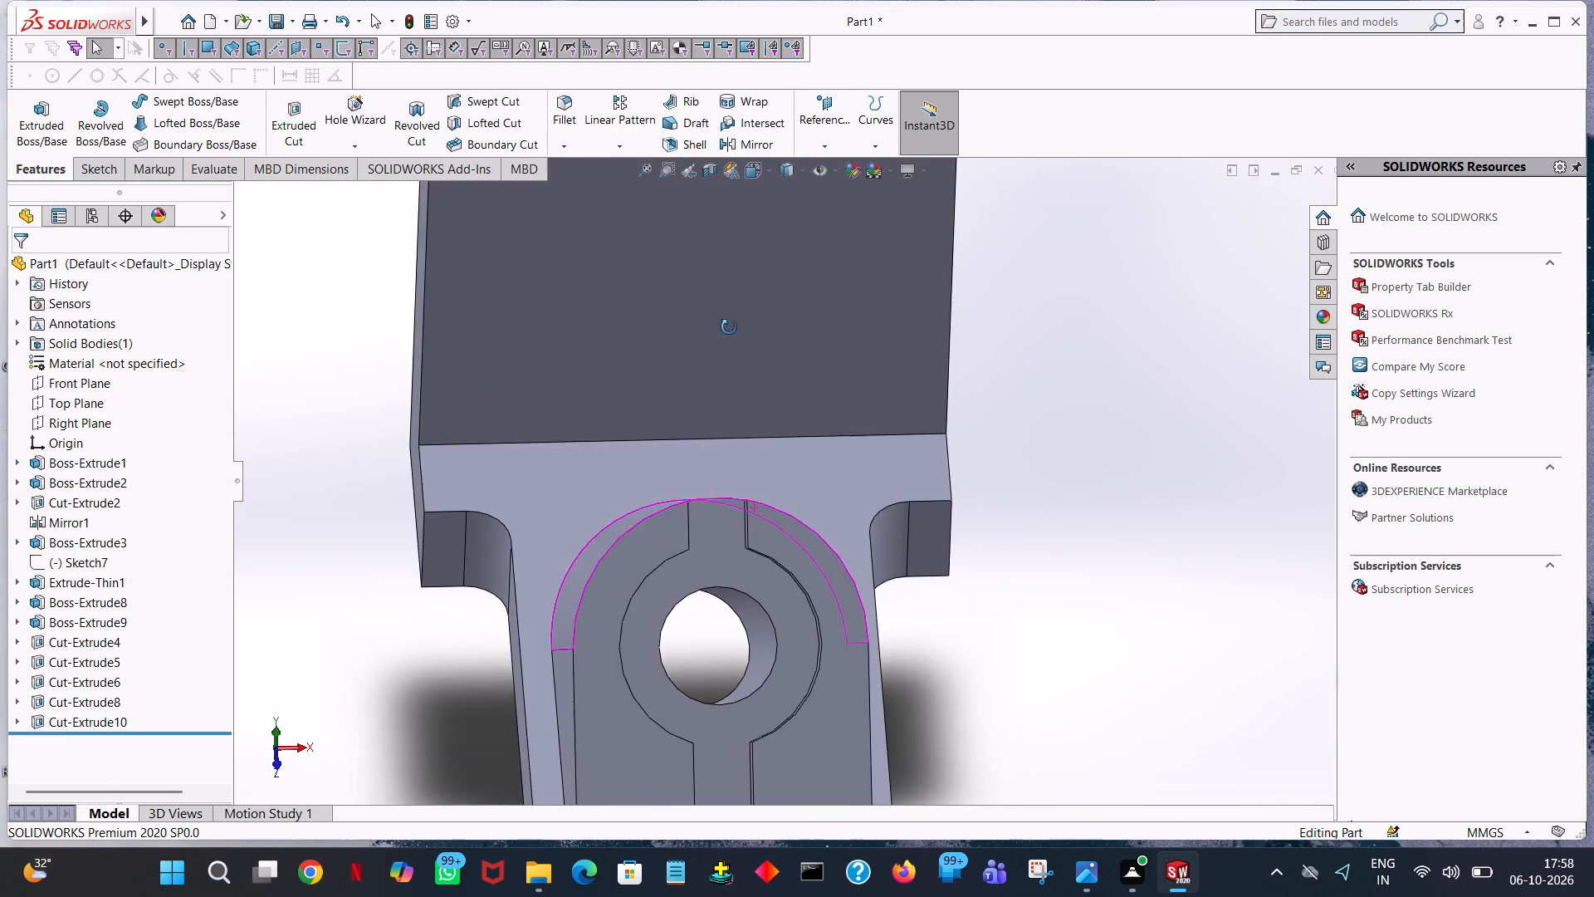
middle_click_drag(729, 327, 728, 243)
left_click(1020, 377)
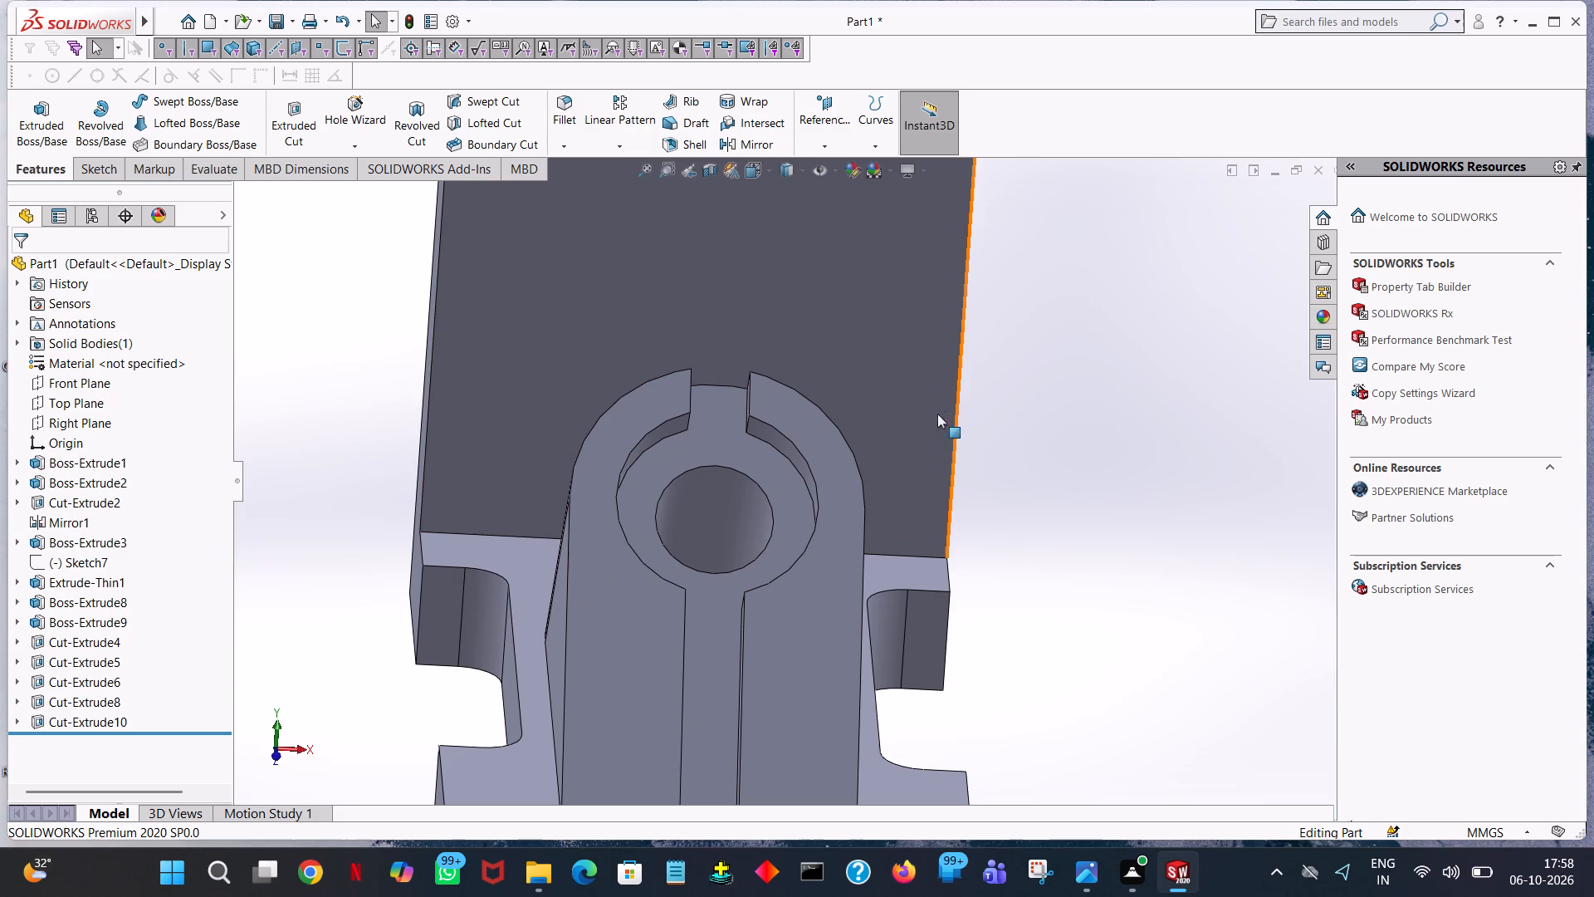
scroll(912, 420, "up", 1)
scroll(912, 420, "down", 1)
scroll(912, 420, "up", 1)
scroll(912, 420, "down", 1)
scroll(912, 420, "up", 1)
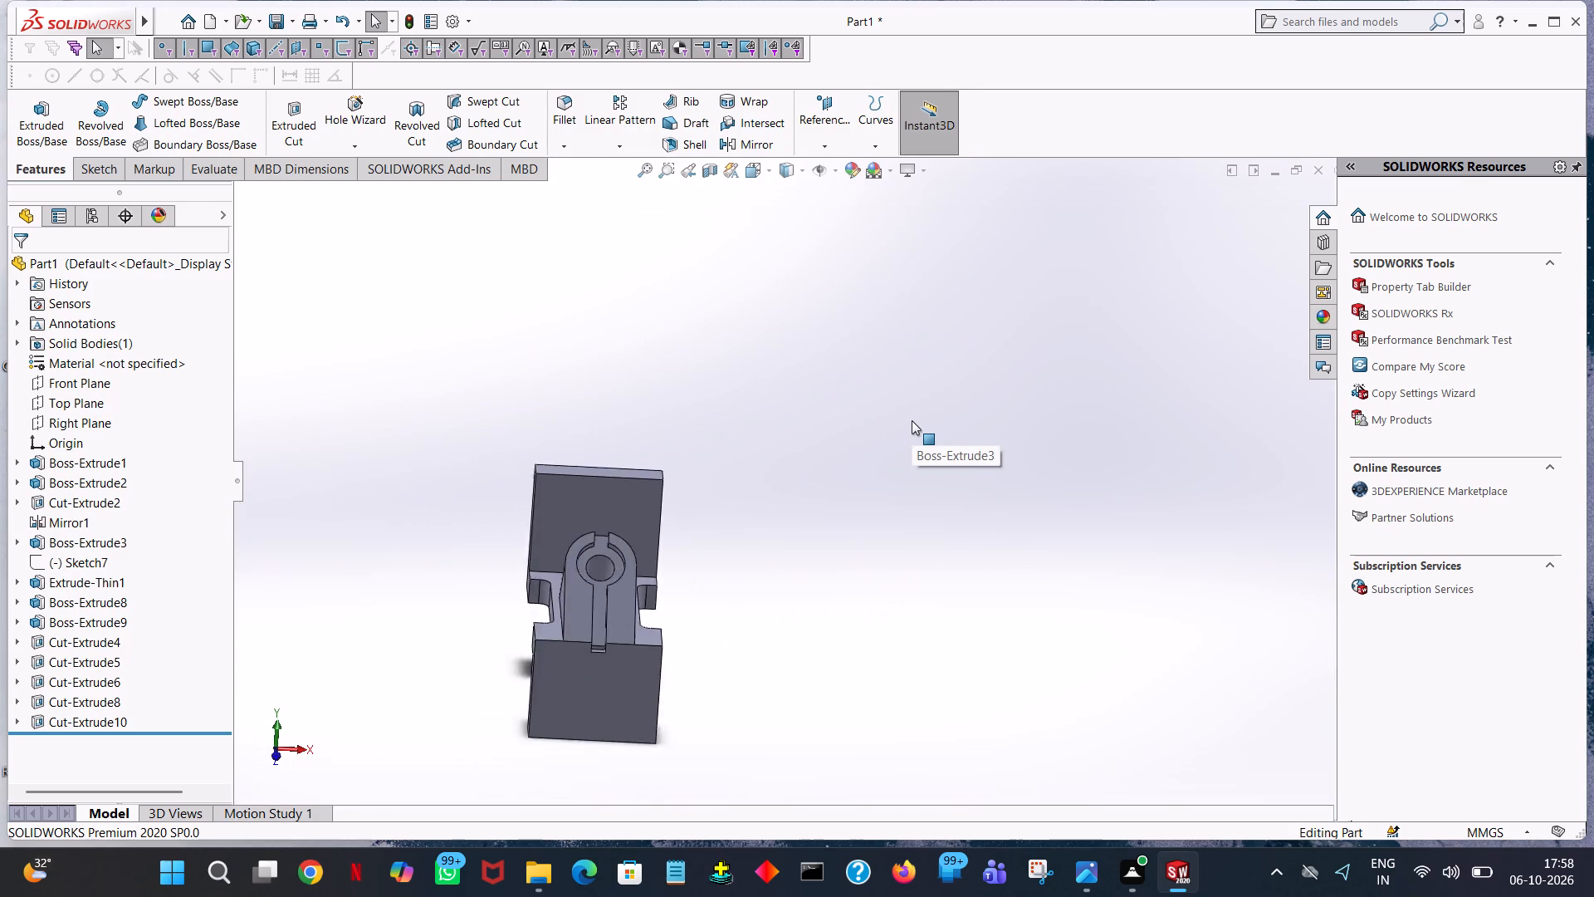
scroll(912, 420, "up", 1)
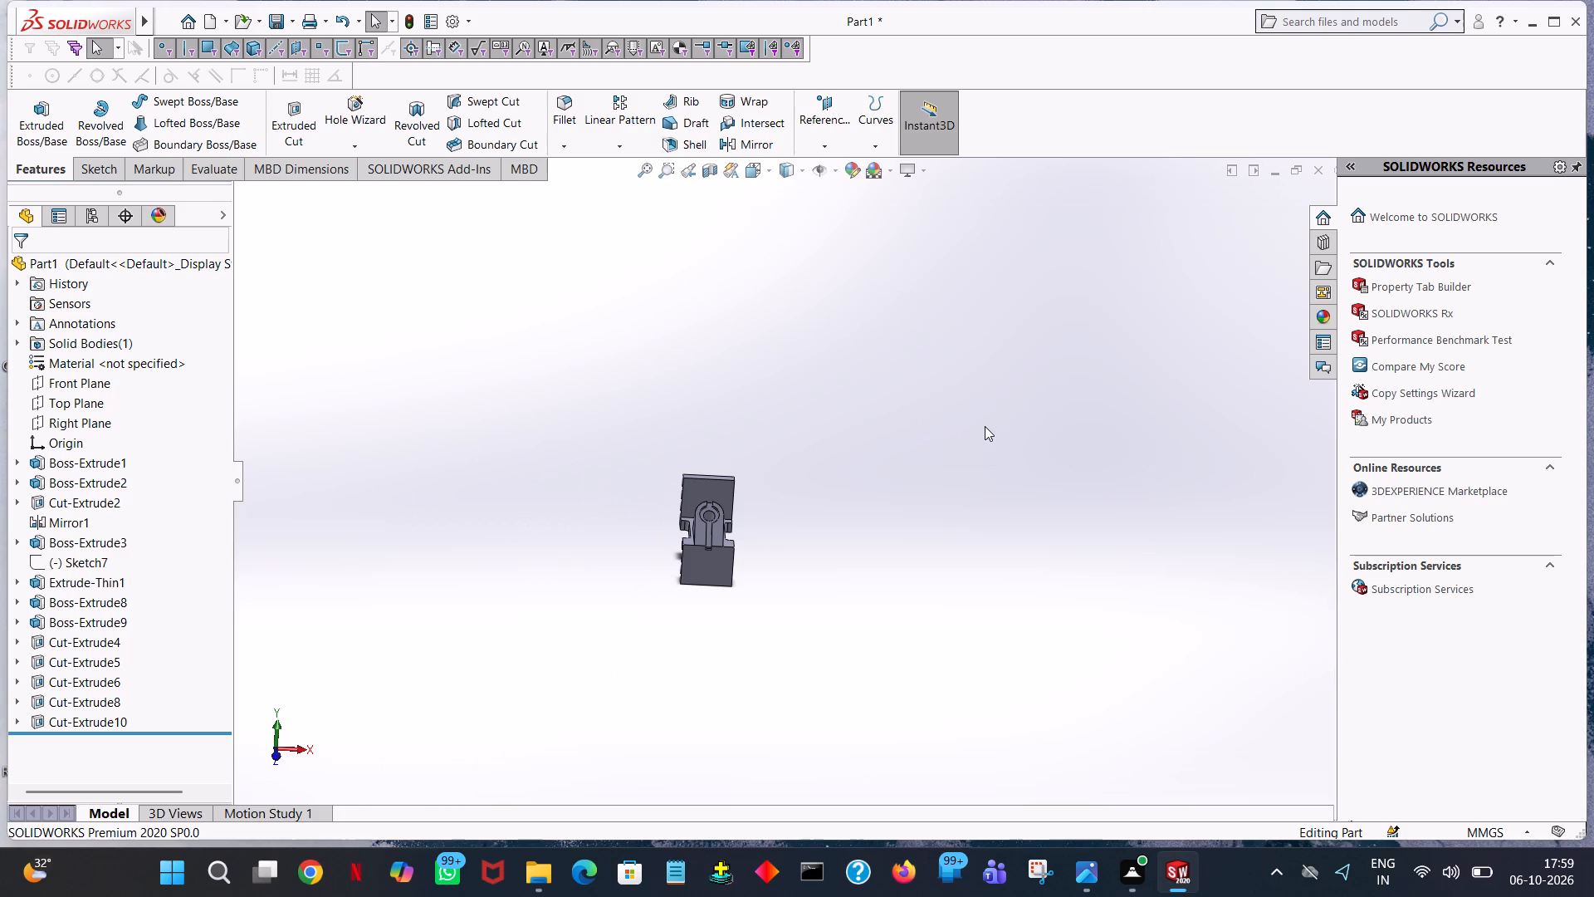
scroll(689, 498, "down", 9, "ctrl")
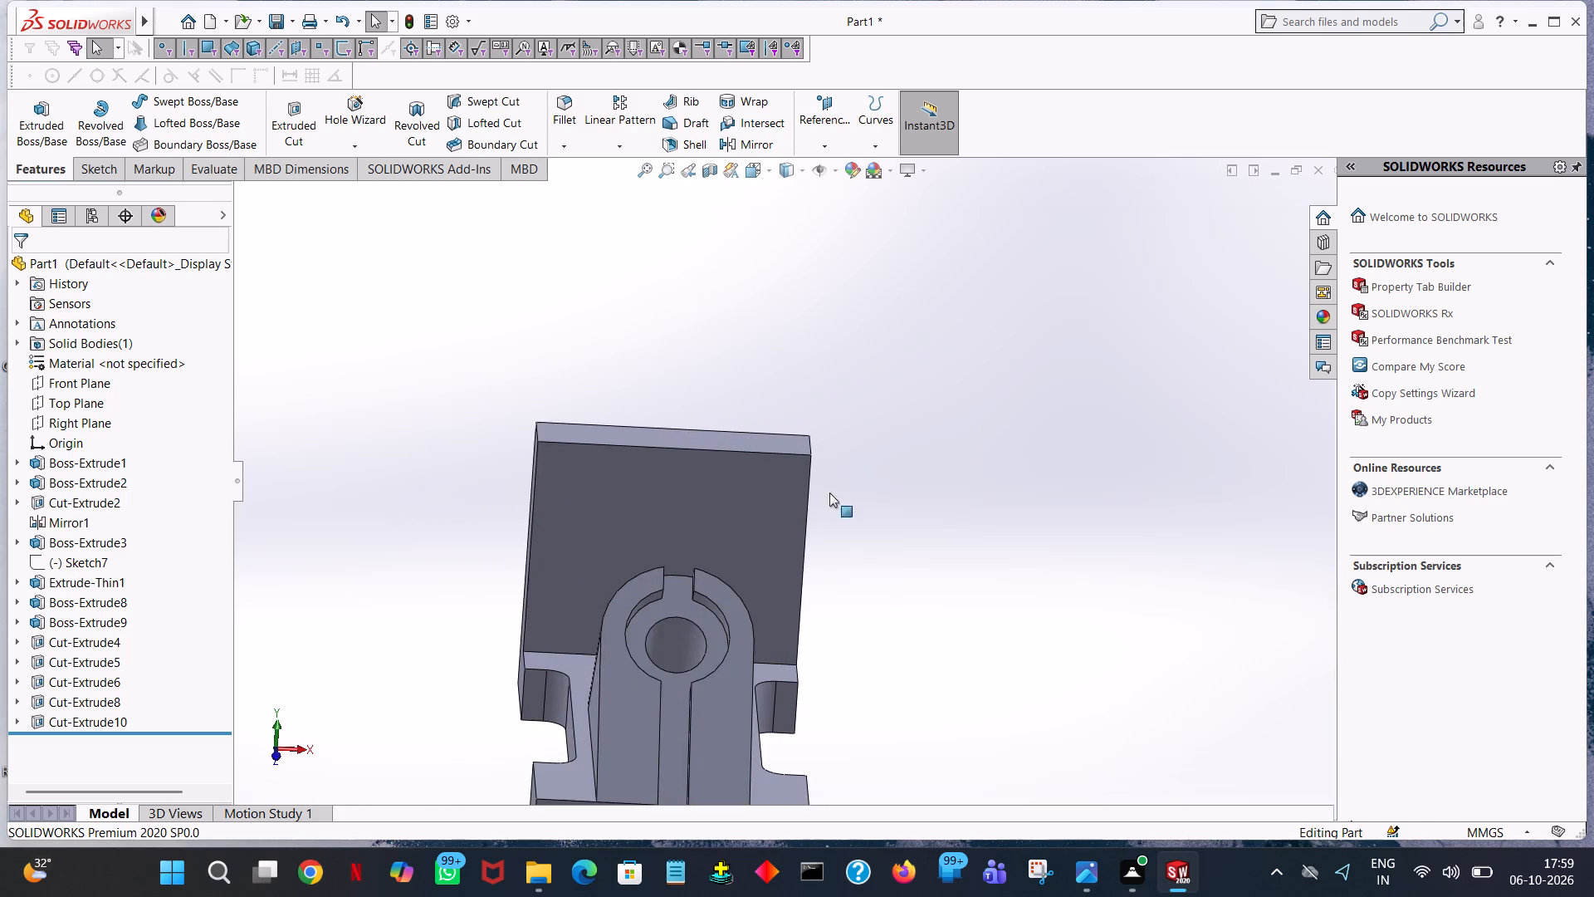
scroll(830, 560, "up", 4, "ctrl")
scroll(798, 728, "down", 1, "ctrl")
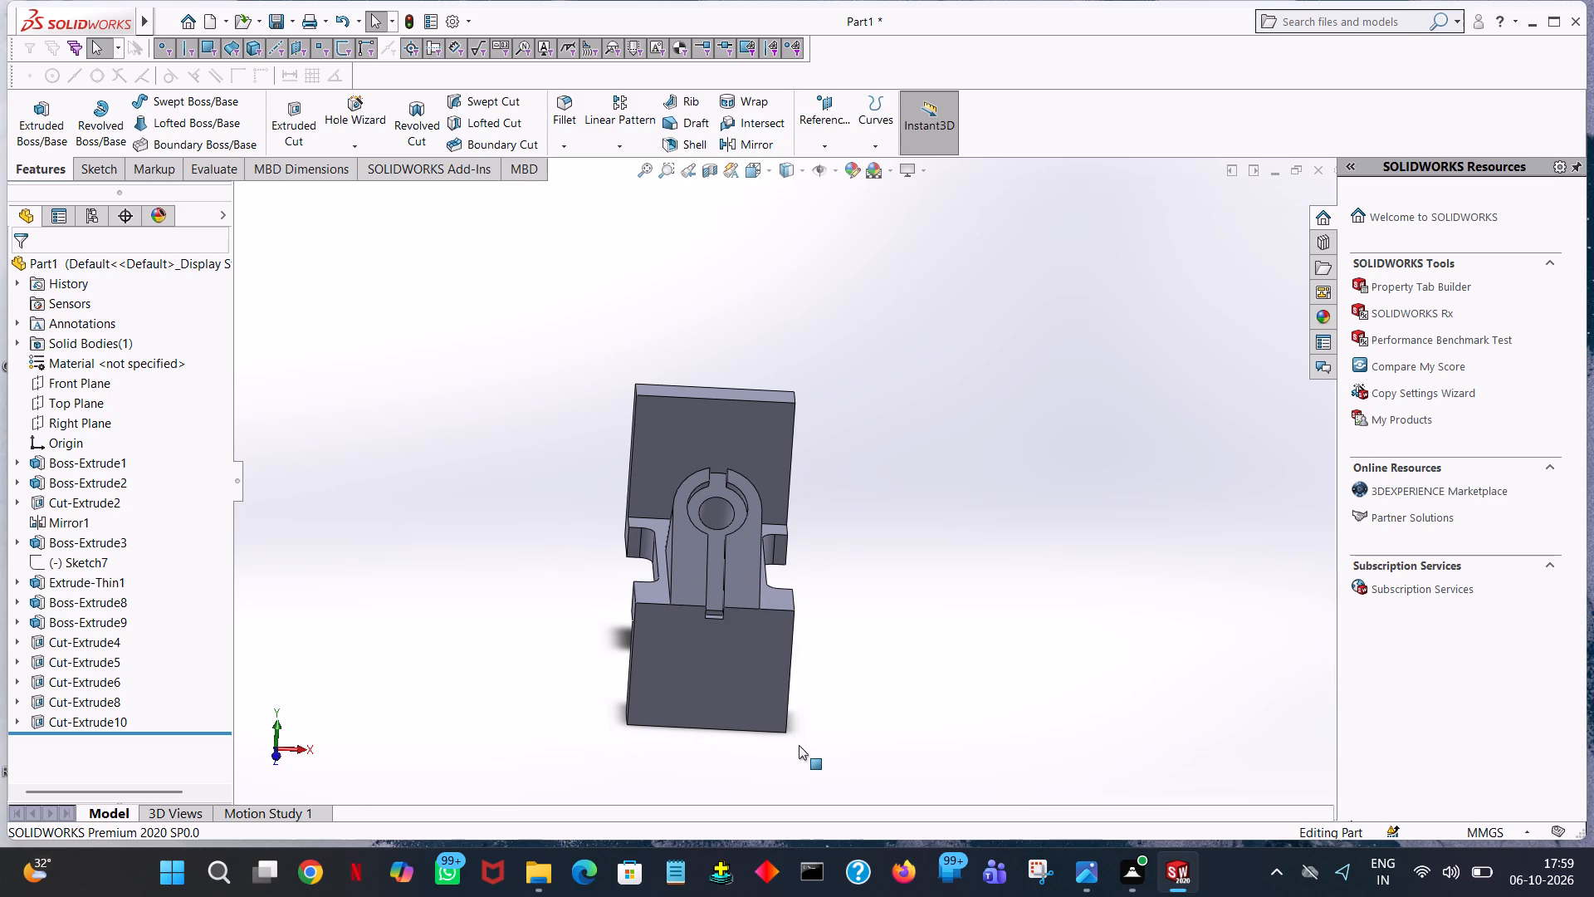
Fillet the two top corner edges of the upper plate with a 20 mm radius.
left_click(565, 101)
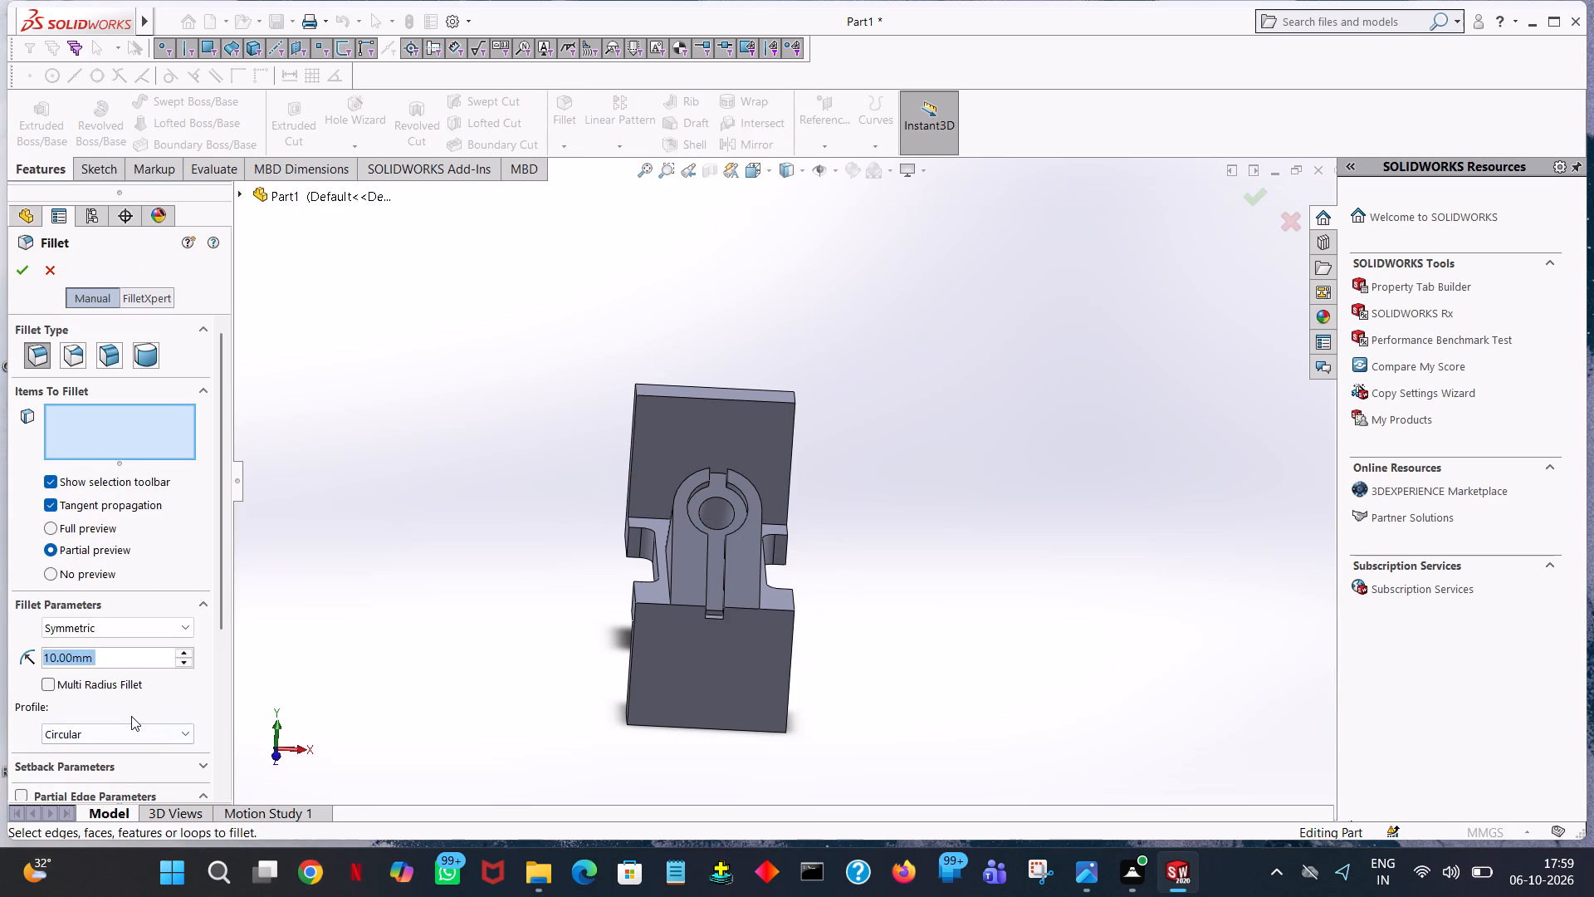
type("20")
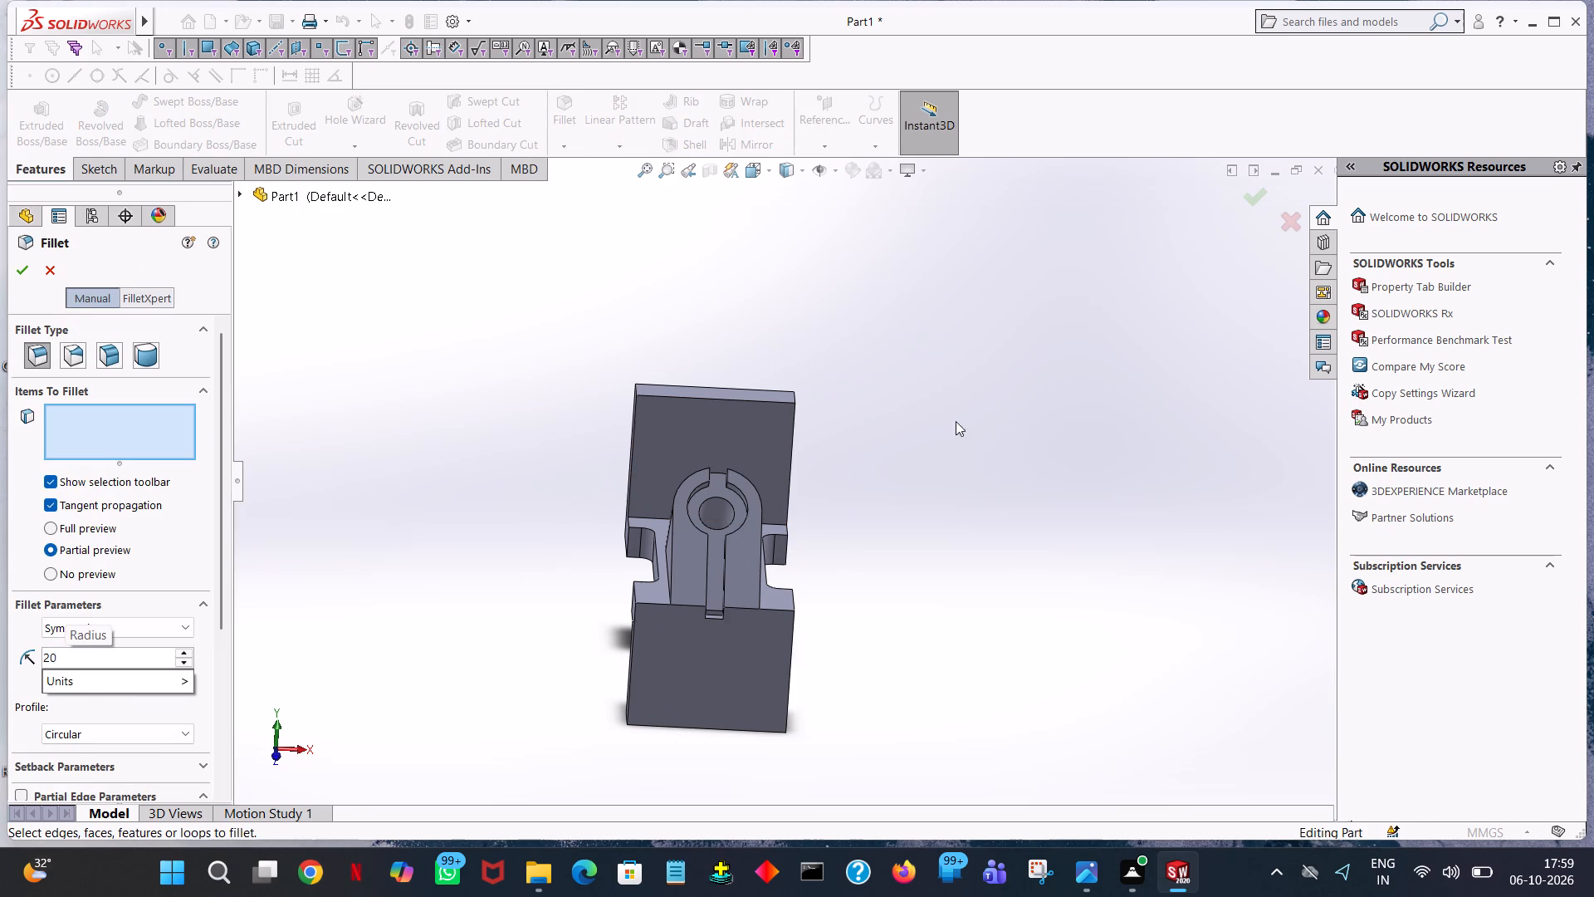
left_click(901, 426)
scroll(901, 426, "down", 6, "ctrl")
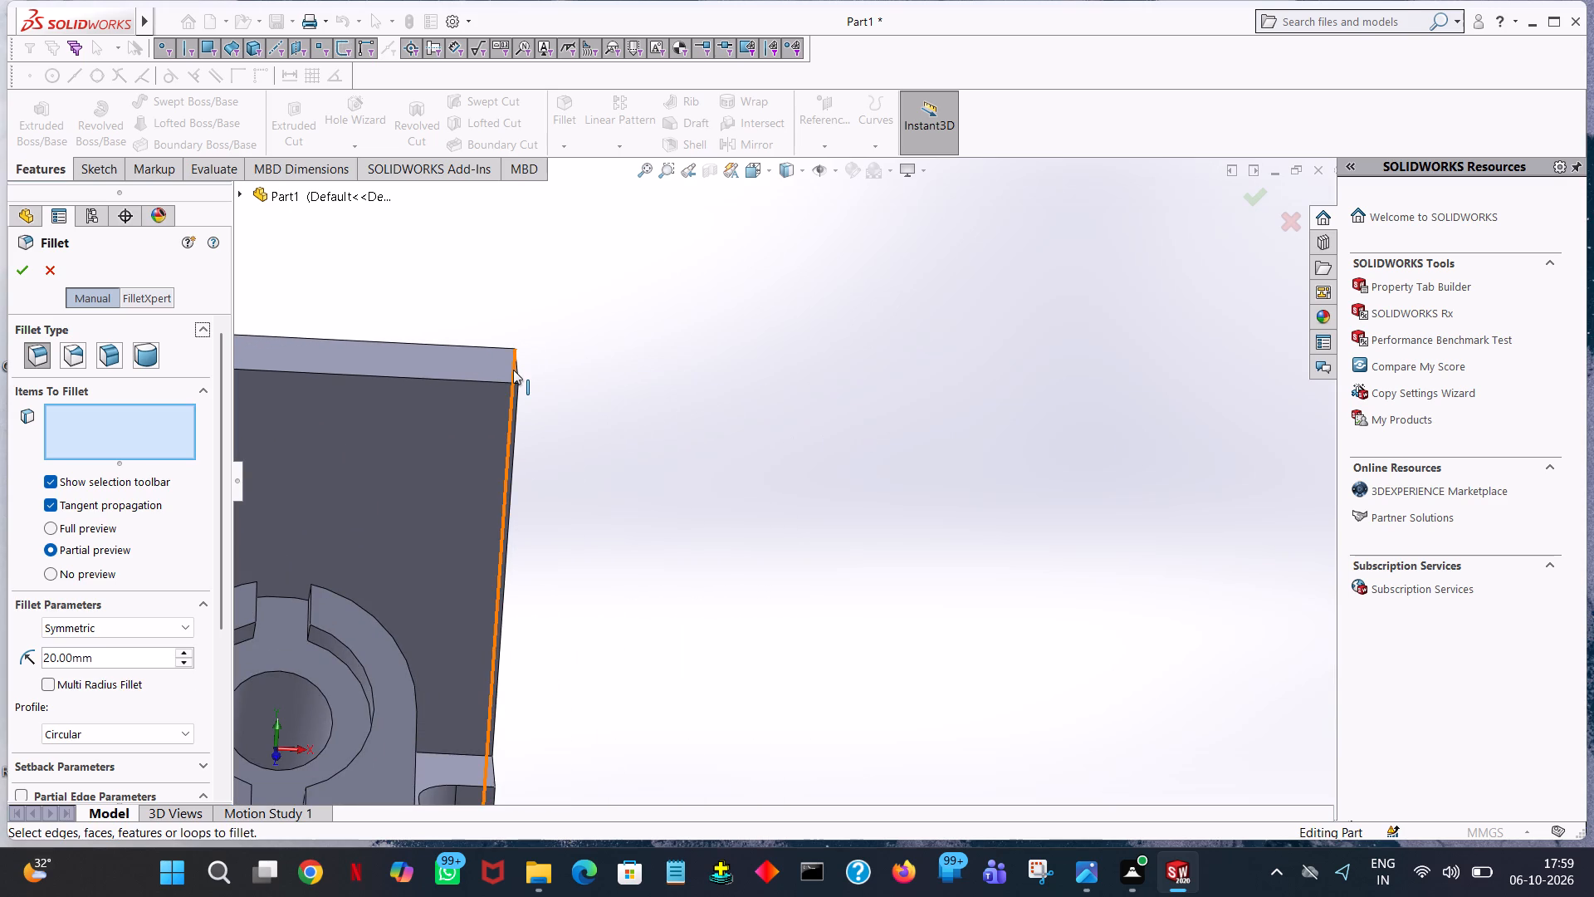
left_click(518, 374)
scroll(434, 346, "down", 1, "ctrl")
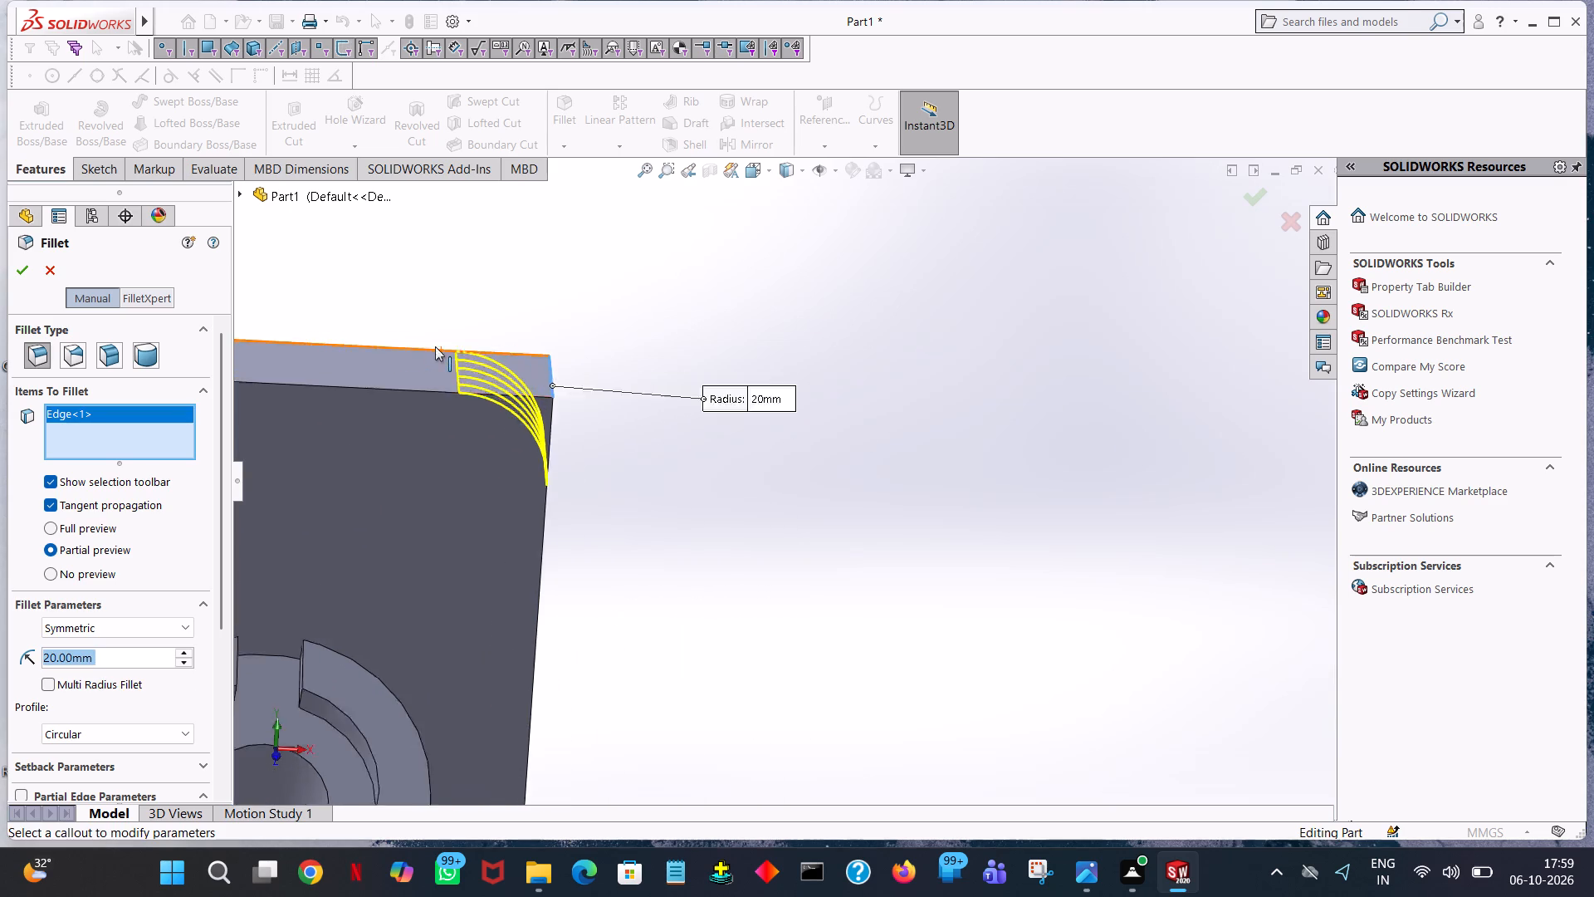
scroll(435, 346, "down", 2, "ctrl")
scroll(435, 346, "up", 10, "ctrl")
scroll(564, 470, "down", 7, "ctrl")
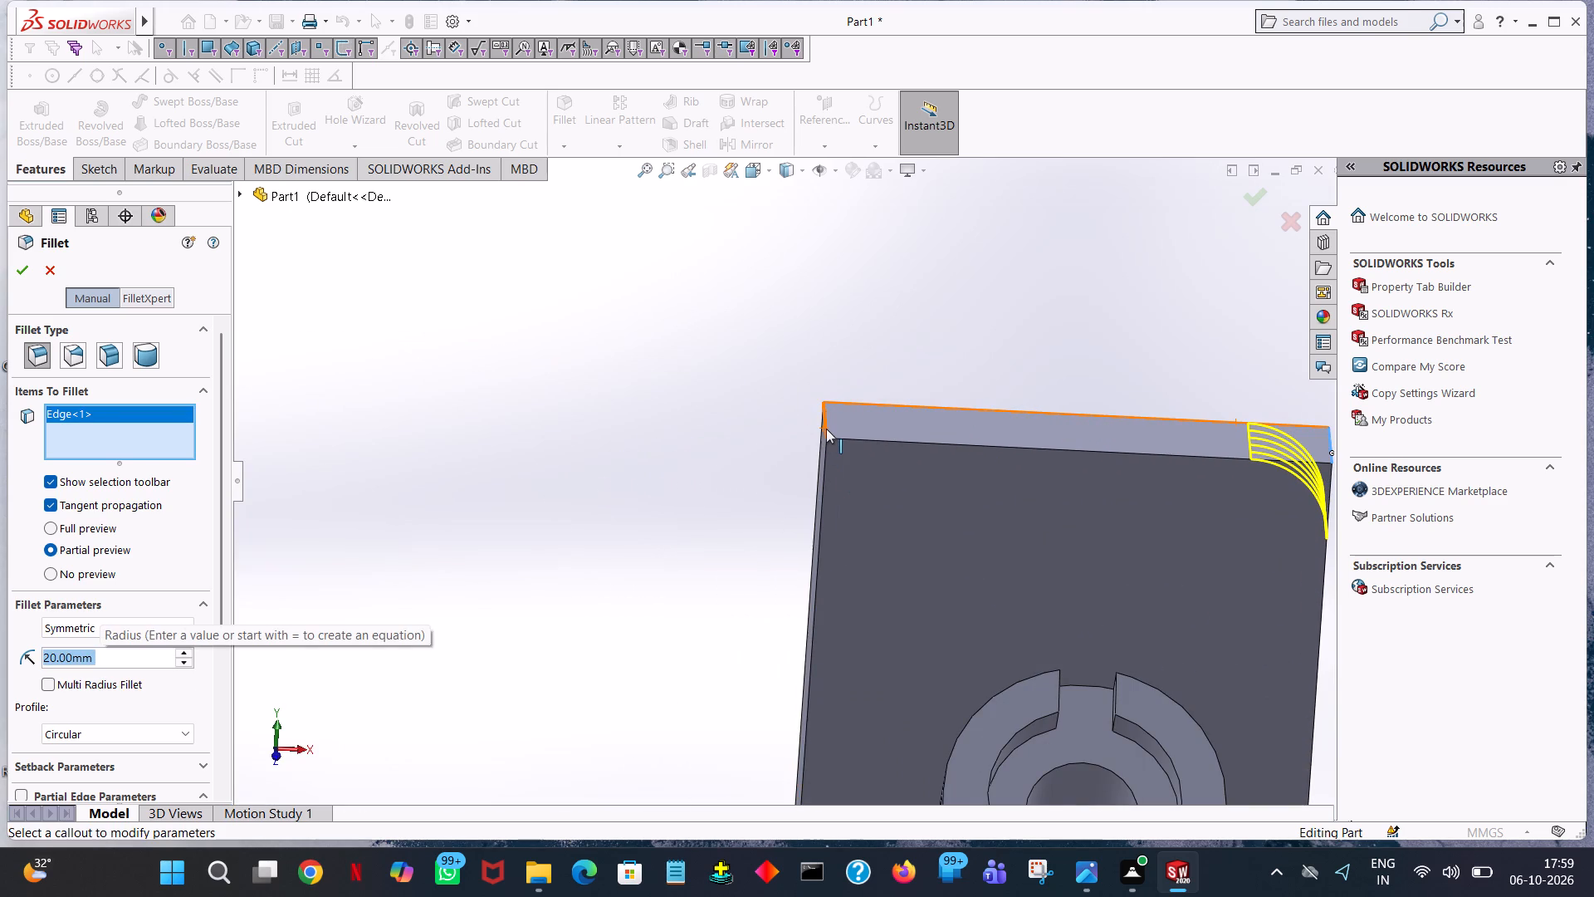
left_click(826, 429)
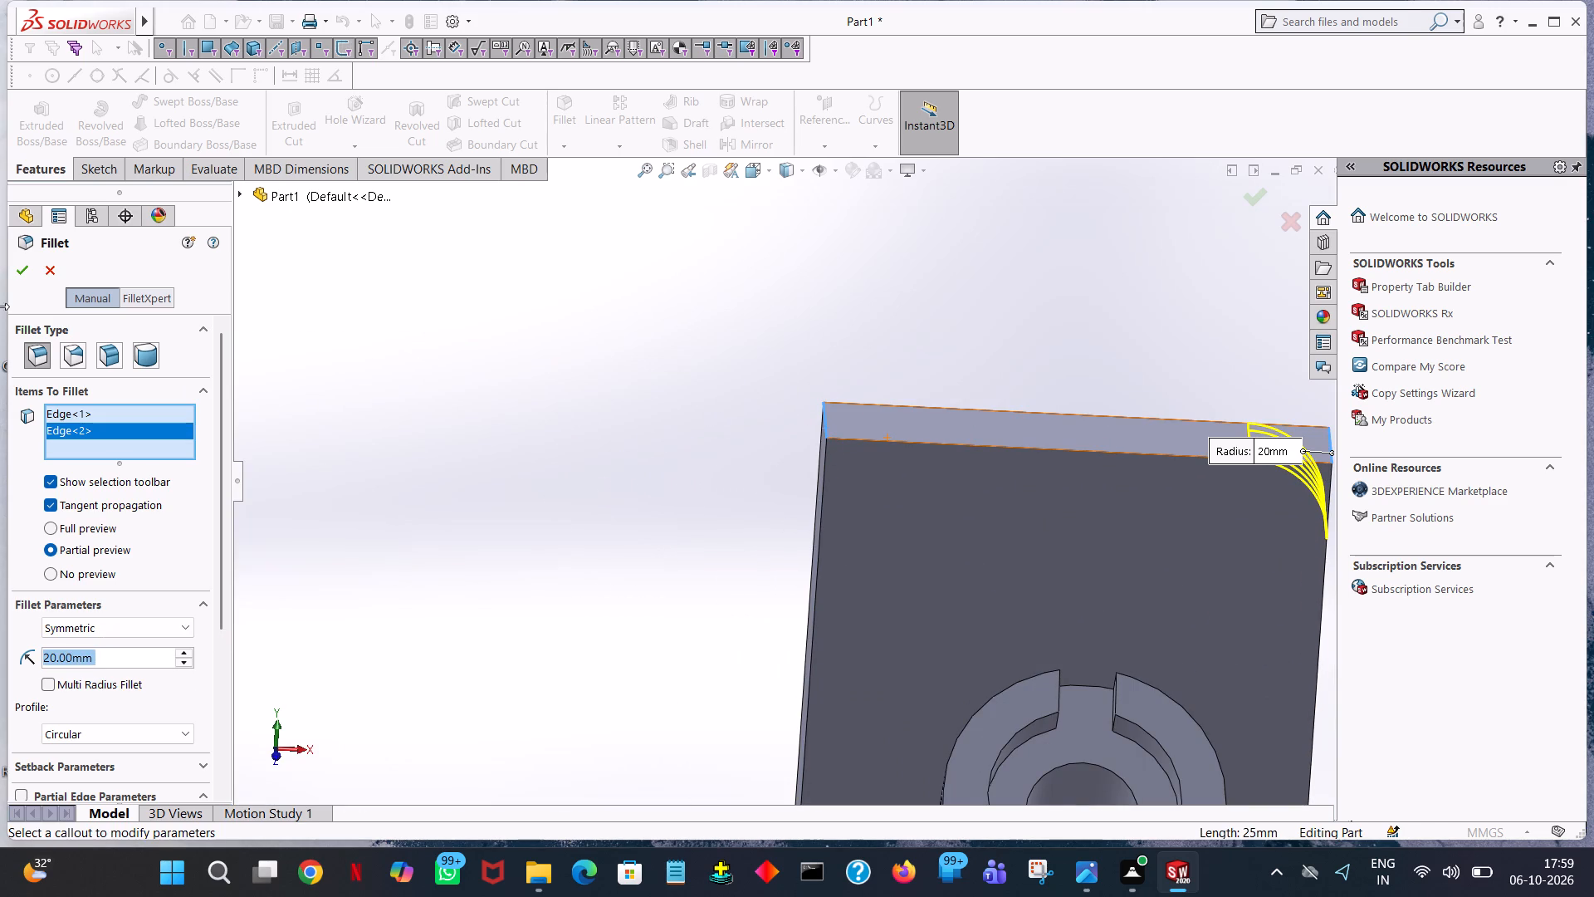
left_click(15, 279)
scroll(879, 414, "down", 1, "ctrl")
scroll(879, 414, "up", 4, "ctrl")
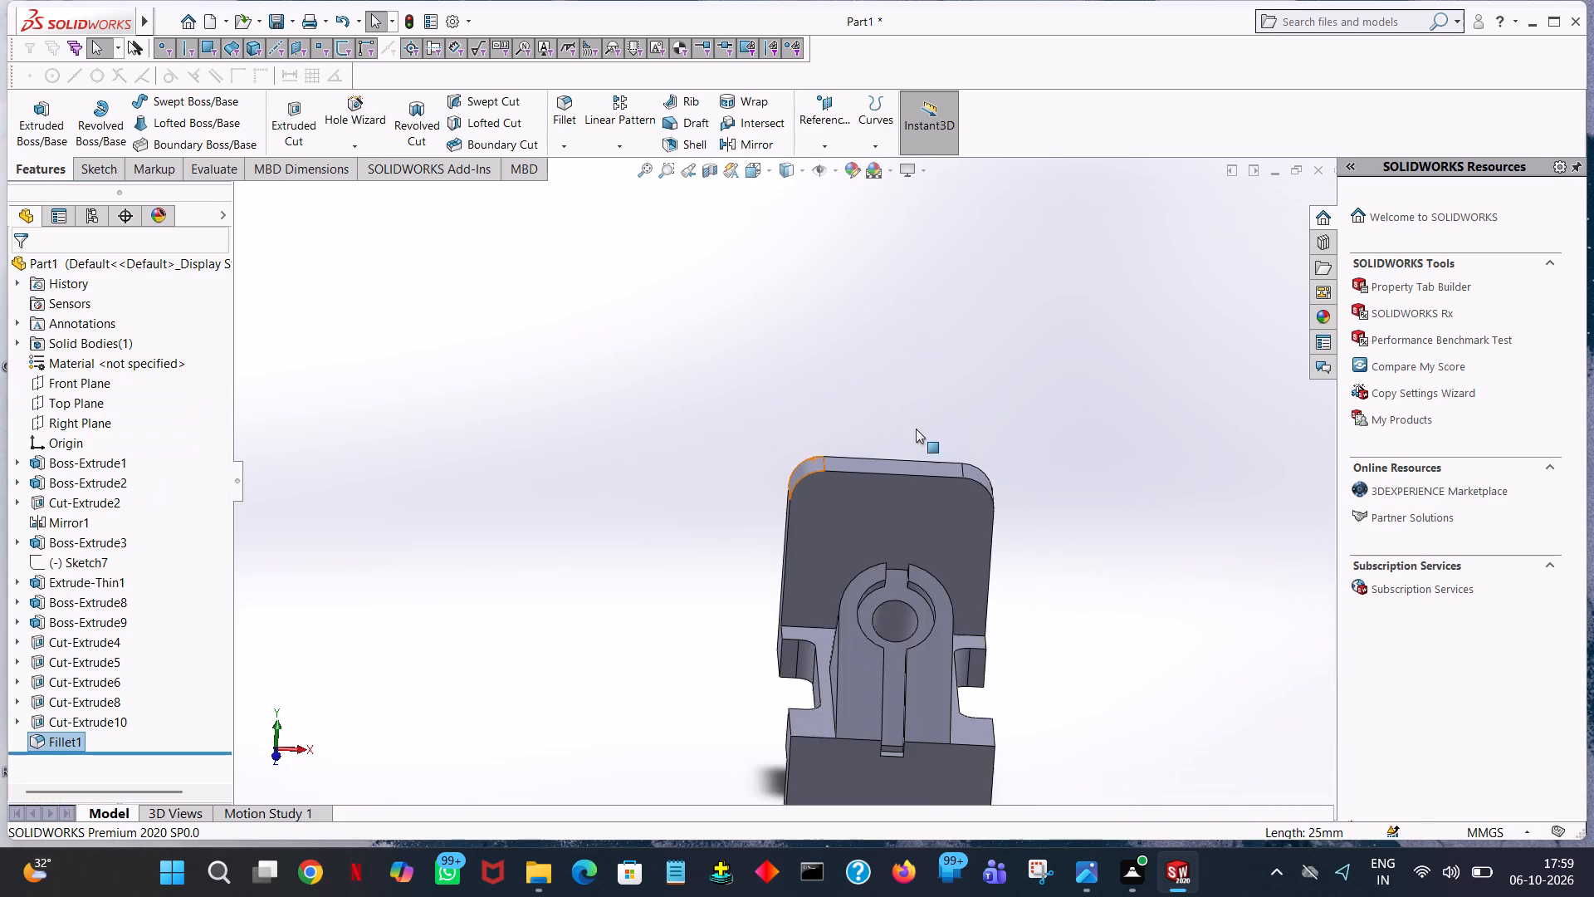
Fillet the two bottom corner edges of the lower end flange with a 20 mm radius.
scroll(916, 429, "up", 3, "ctrl")
scroll(940, 685, "up", 2, "ctrl")
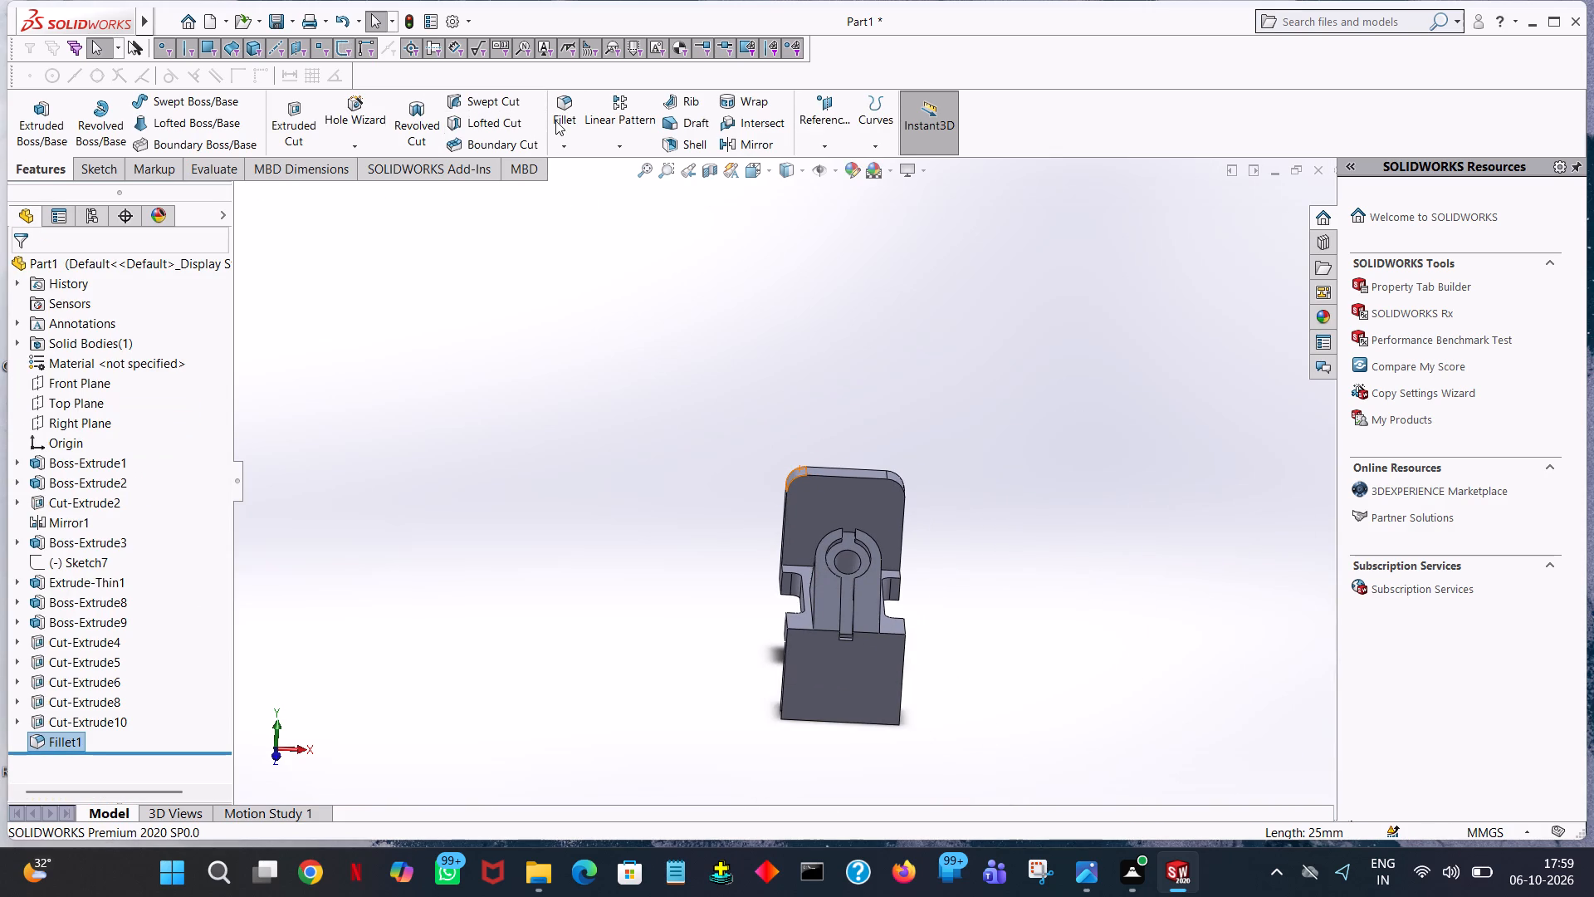
left_click(566, 111, "ctrl")
scroll(922, 710, "down", 5, "ctrl")
scroll(810, 682, "down", 3, "ctrl")
middle_click_drag(876, 662, 853, 655)
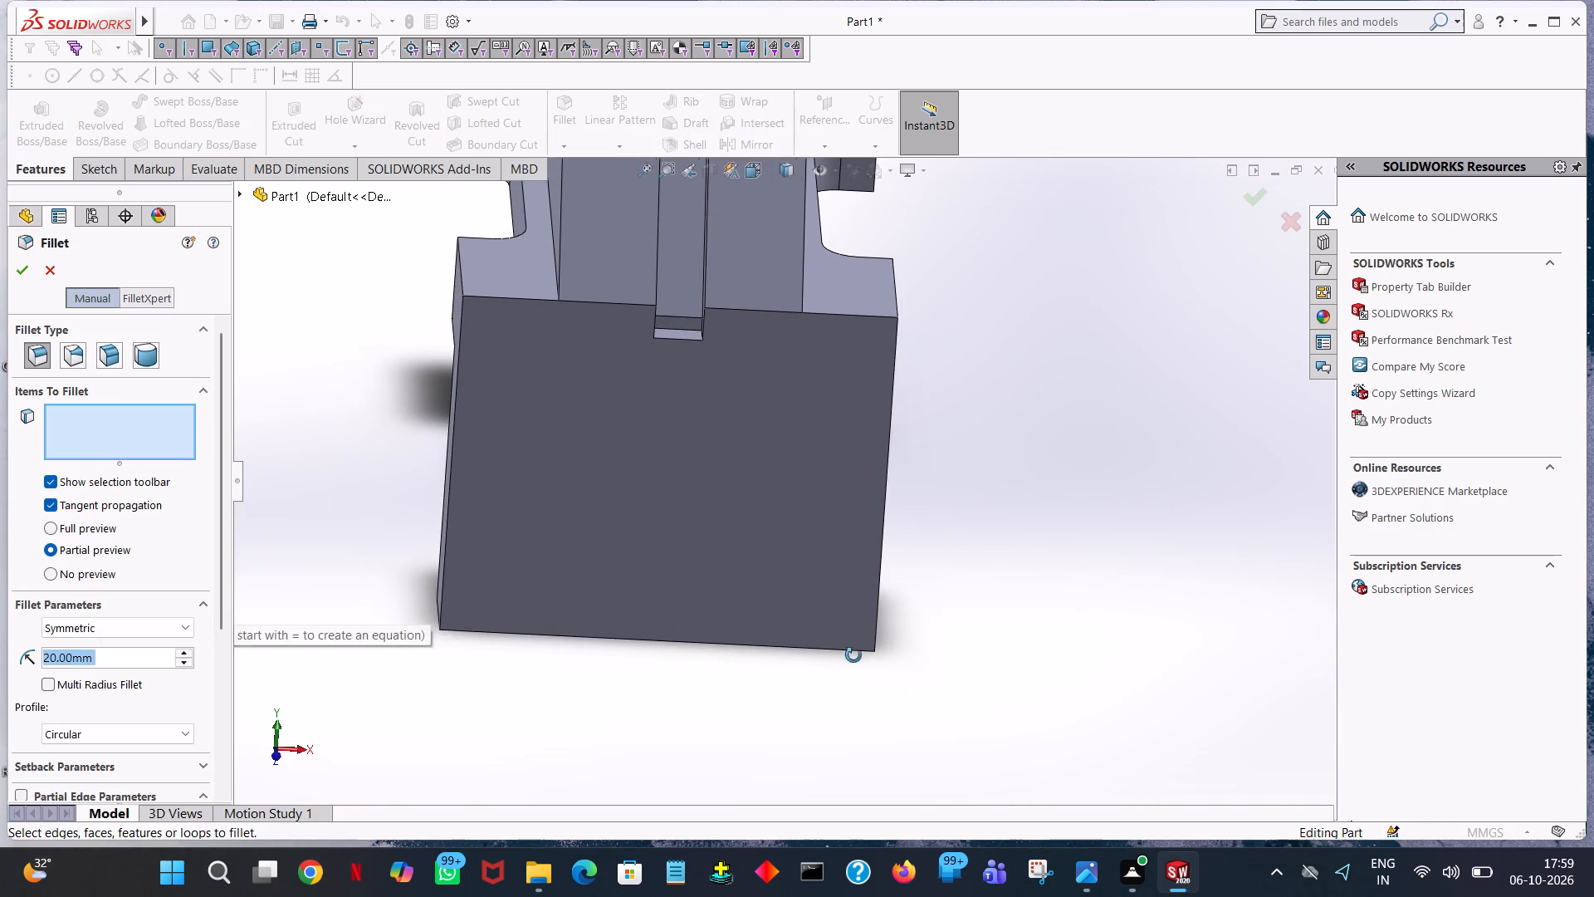
middle_click_drag(853, 655, 781, 580)
left_click(883, 647)
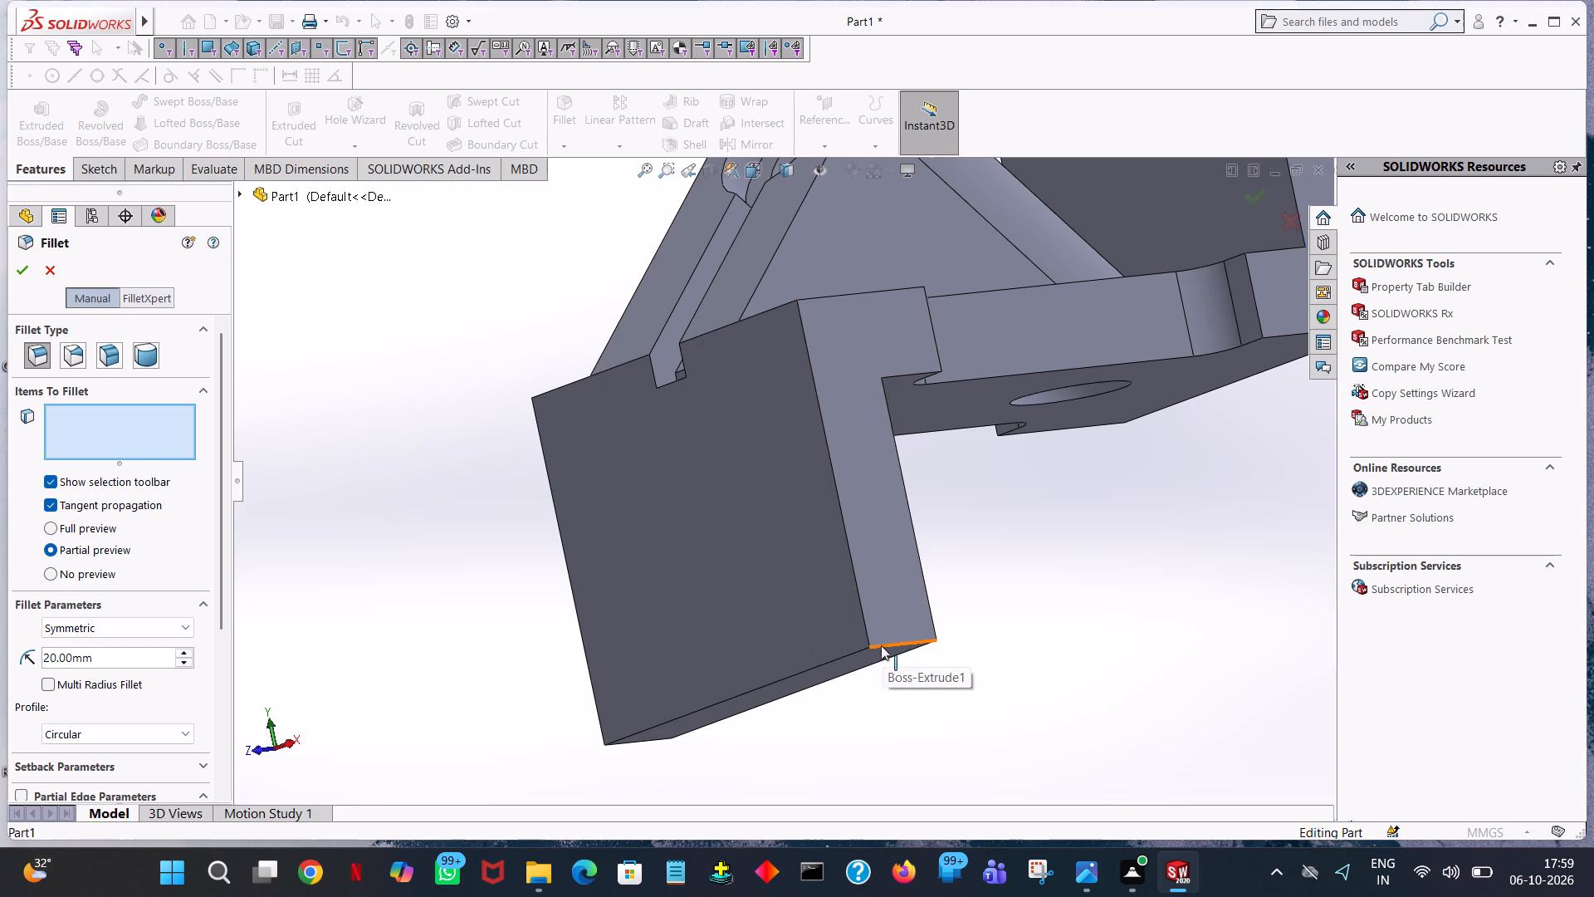
middle_click_drag(573, 671, 738, 571)
middle_click_drag(746, 555, 762, 527)
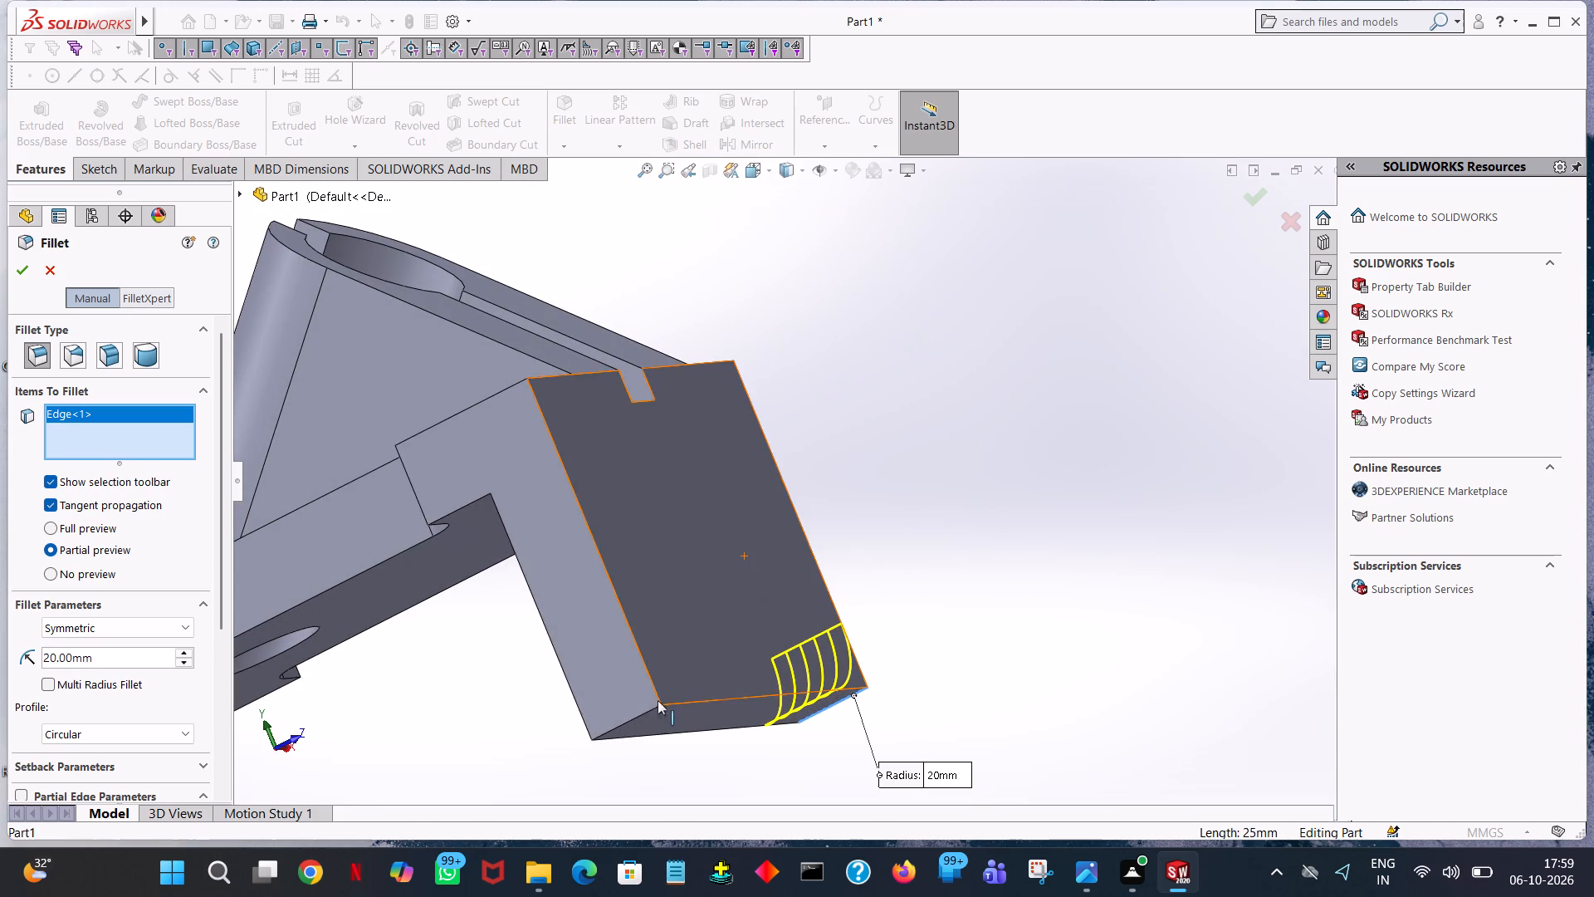
left_click(645, 712)
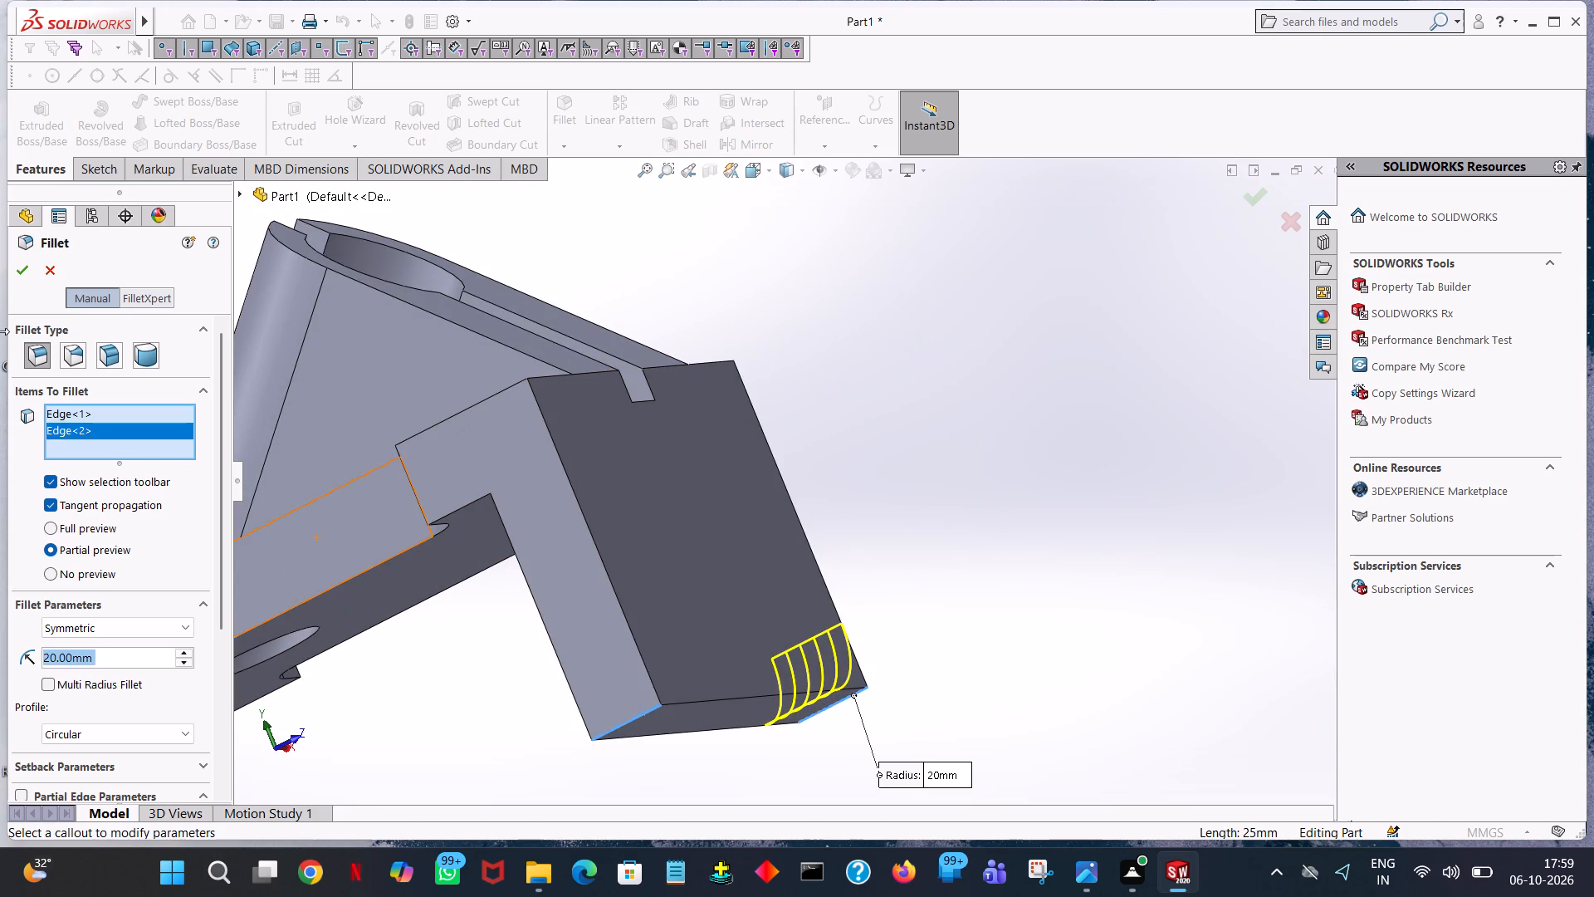
left_click(19, 269)
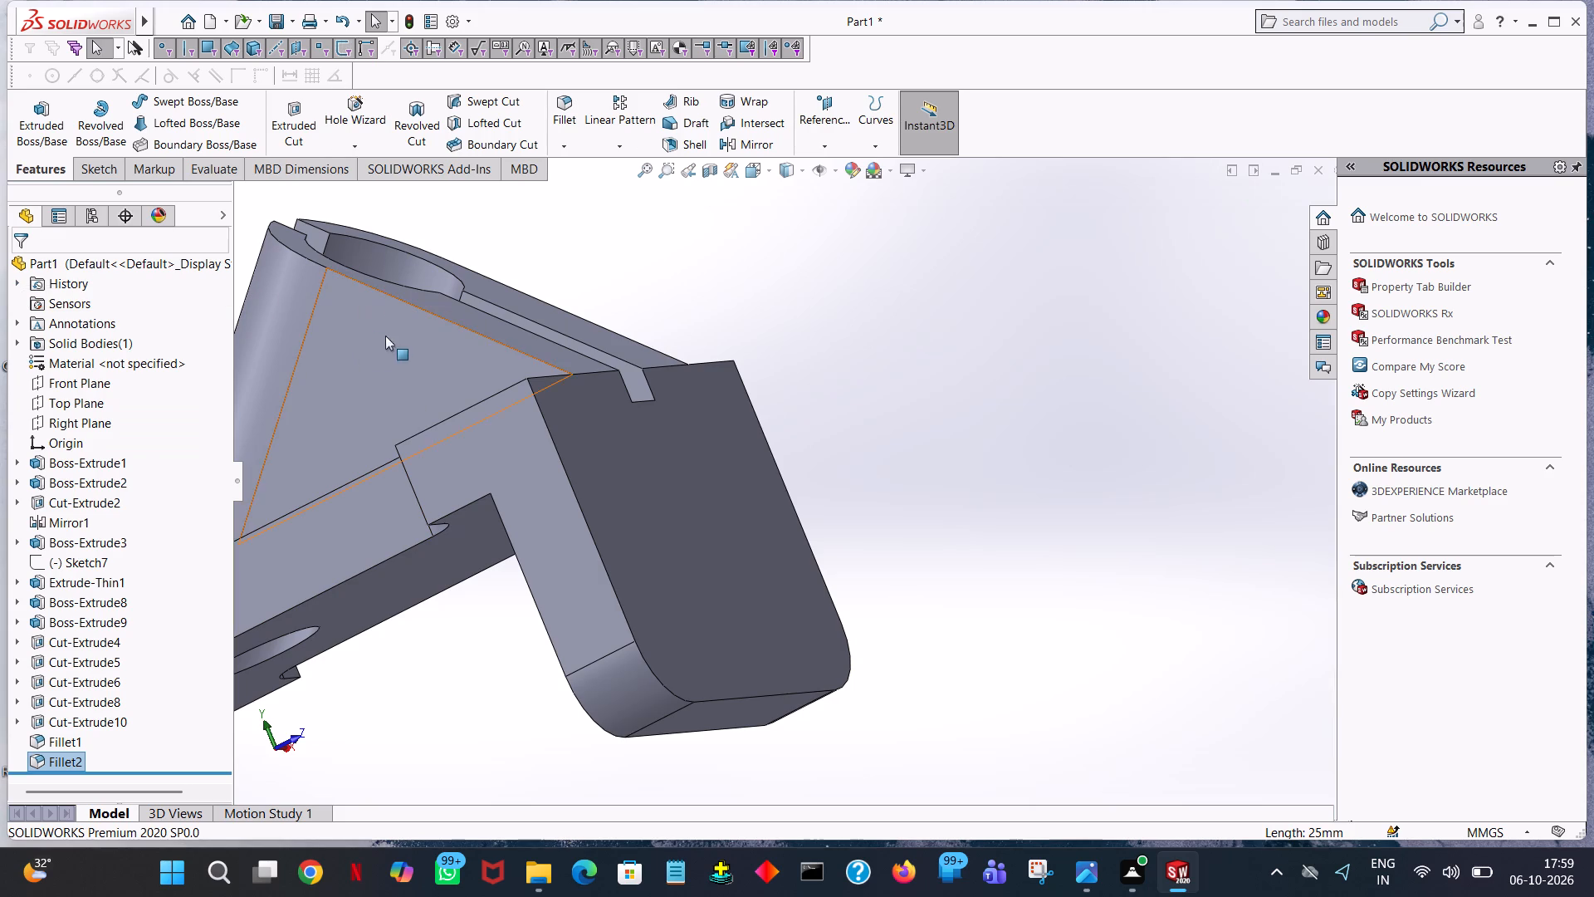
left_click(932, 358)
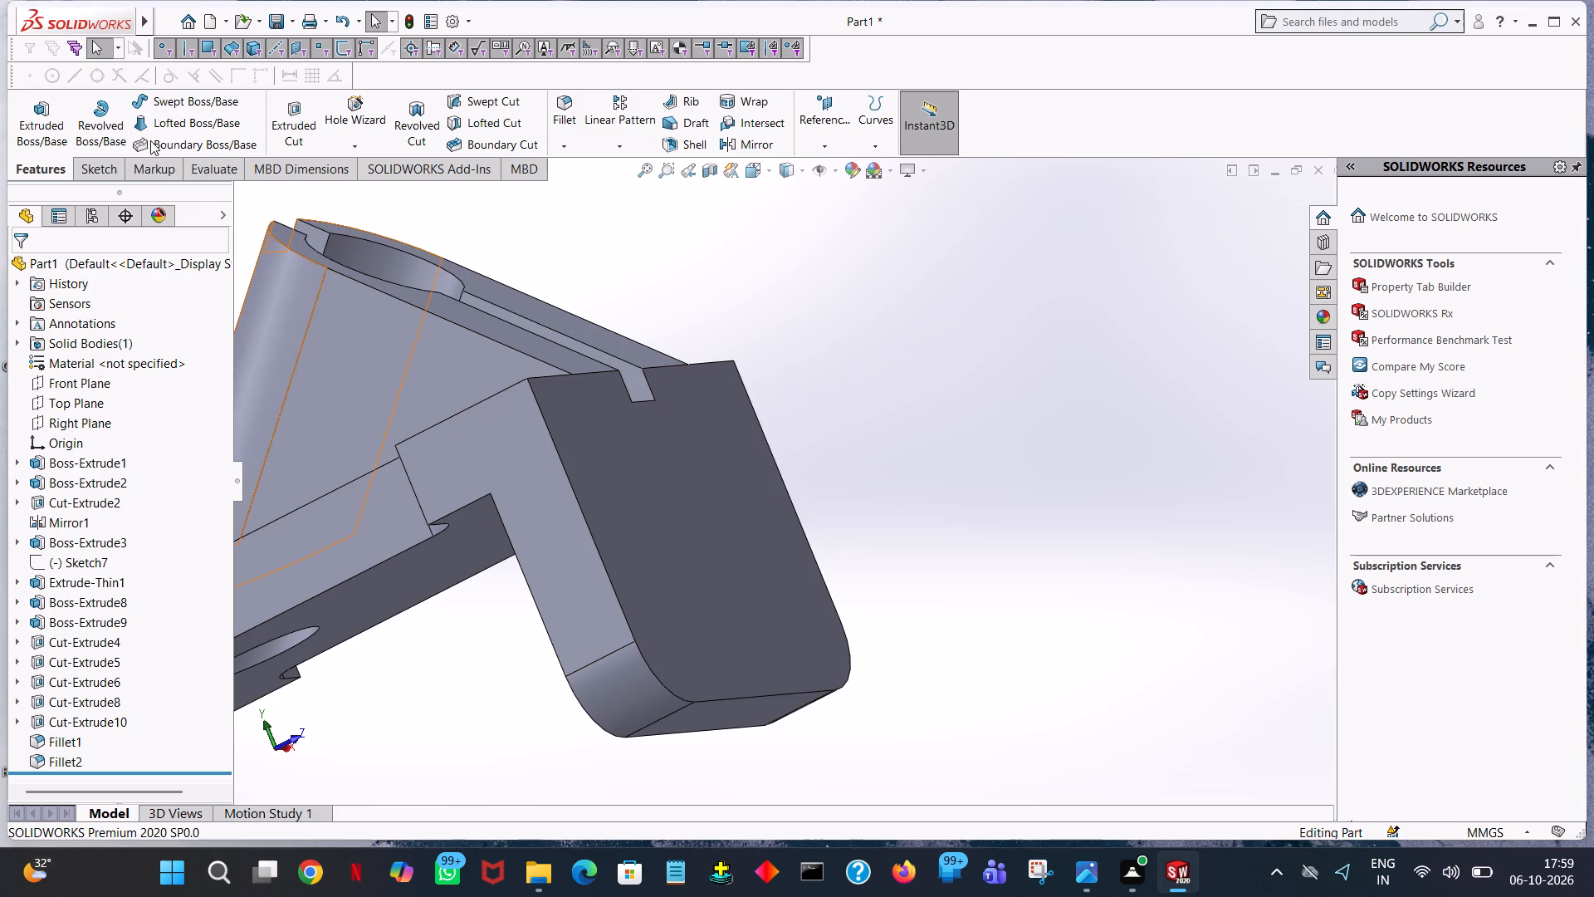
Start a cut sketch on the lower flange's outer face with a 10 mm radius circle centred on the corner fillet at X -42.5, Y 20.
left_click(291, 128)
middle_click_drag(814, 421, 804, 558)
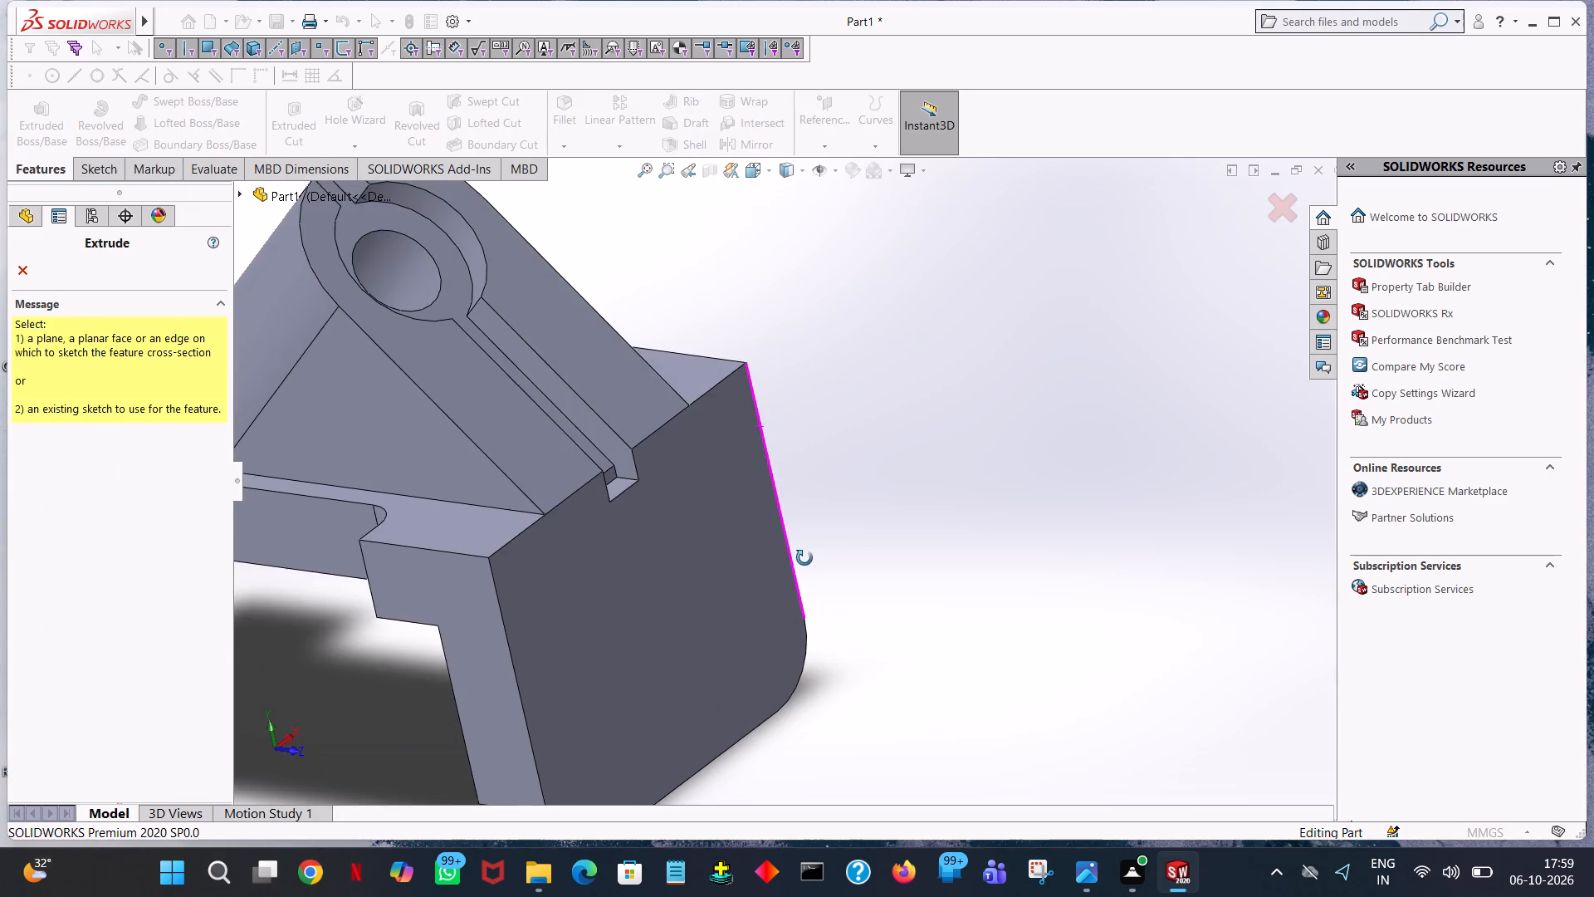
middle_click_drag(804, 558, 726, 520)
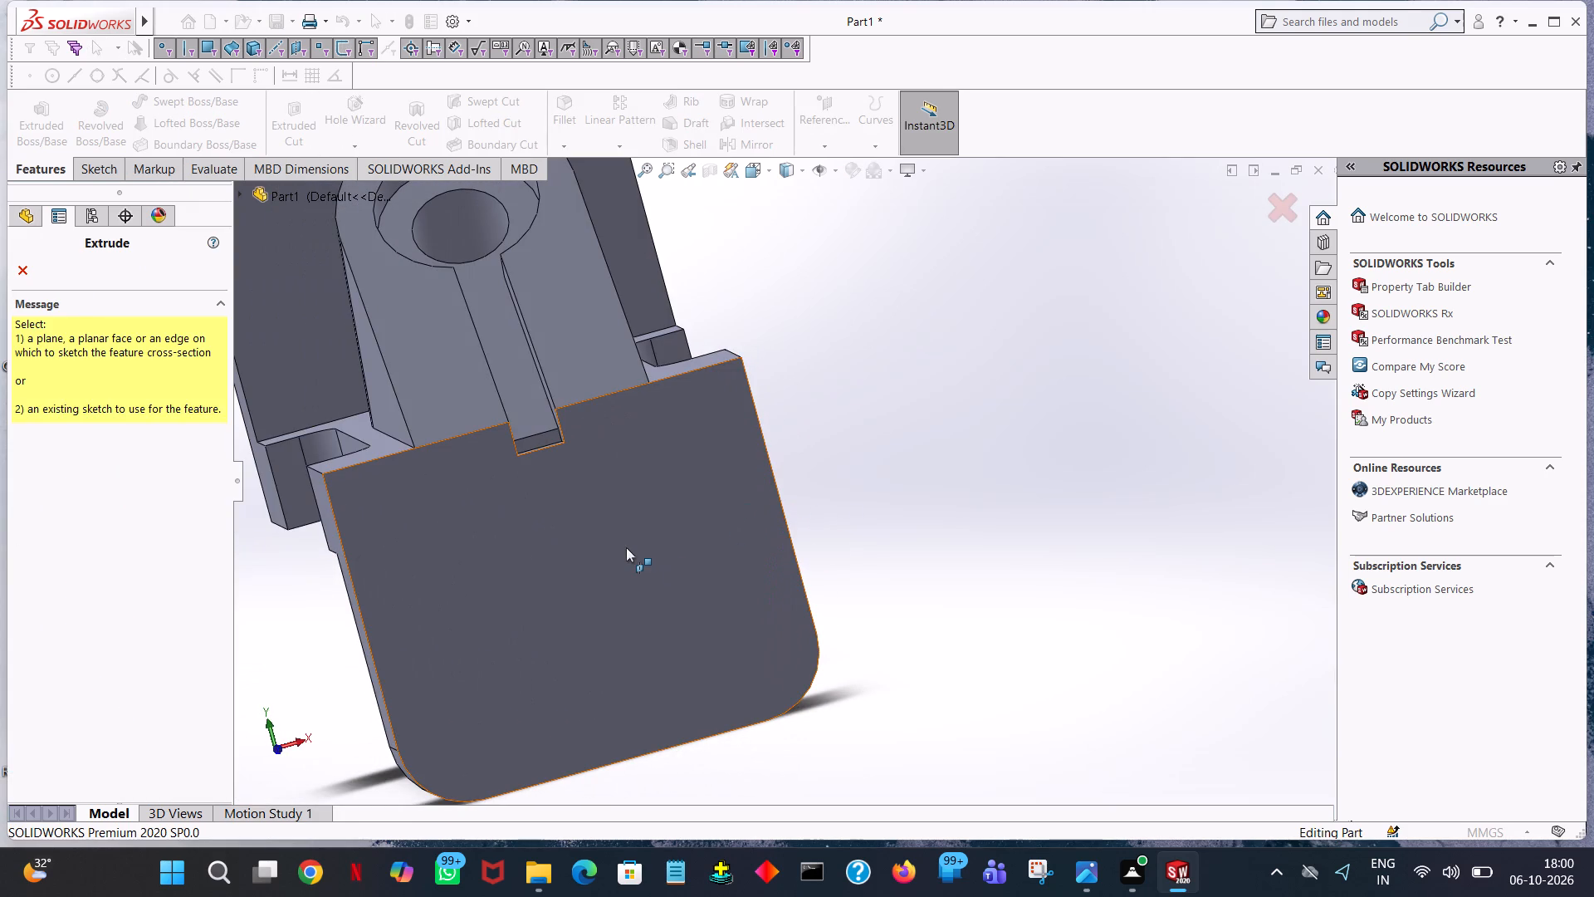
left_click(625, 547)
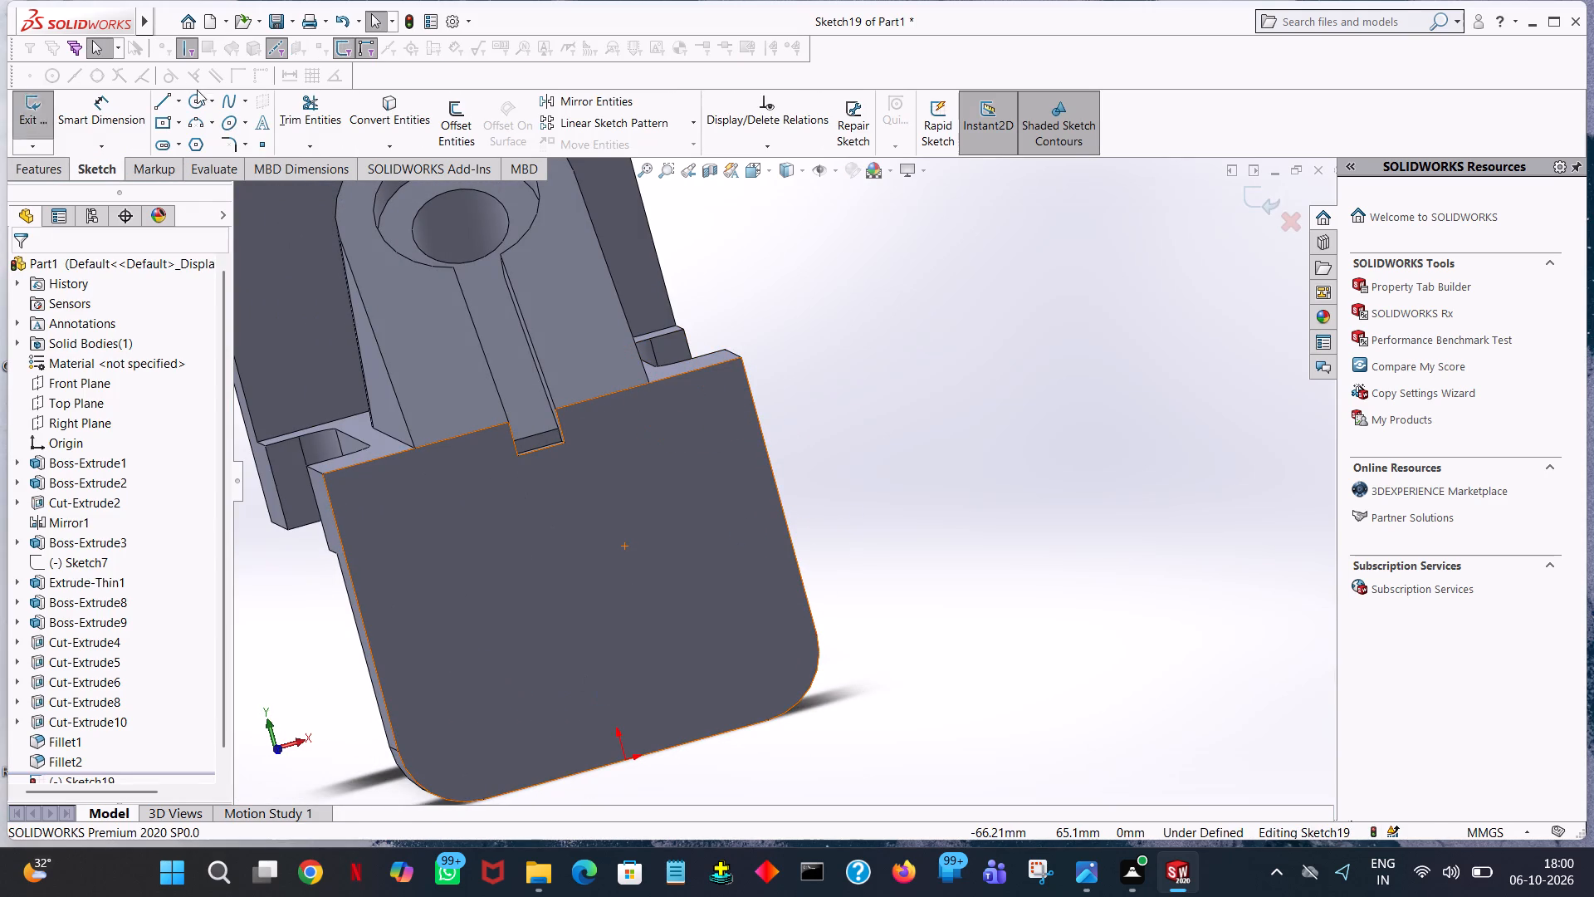
key("space")
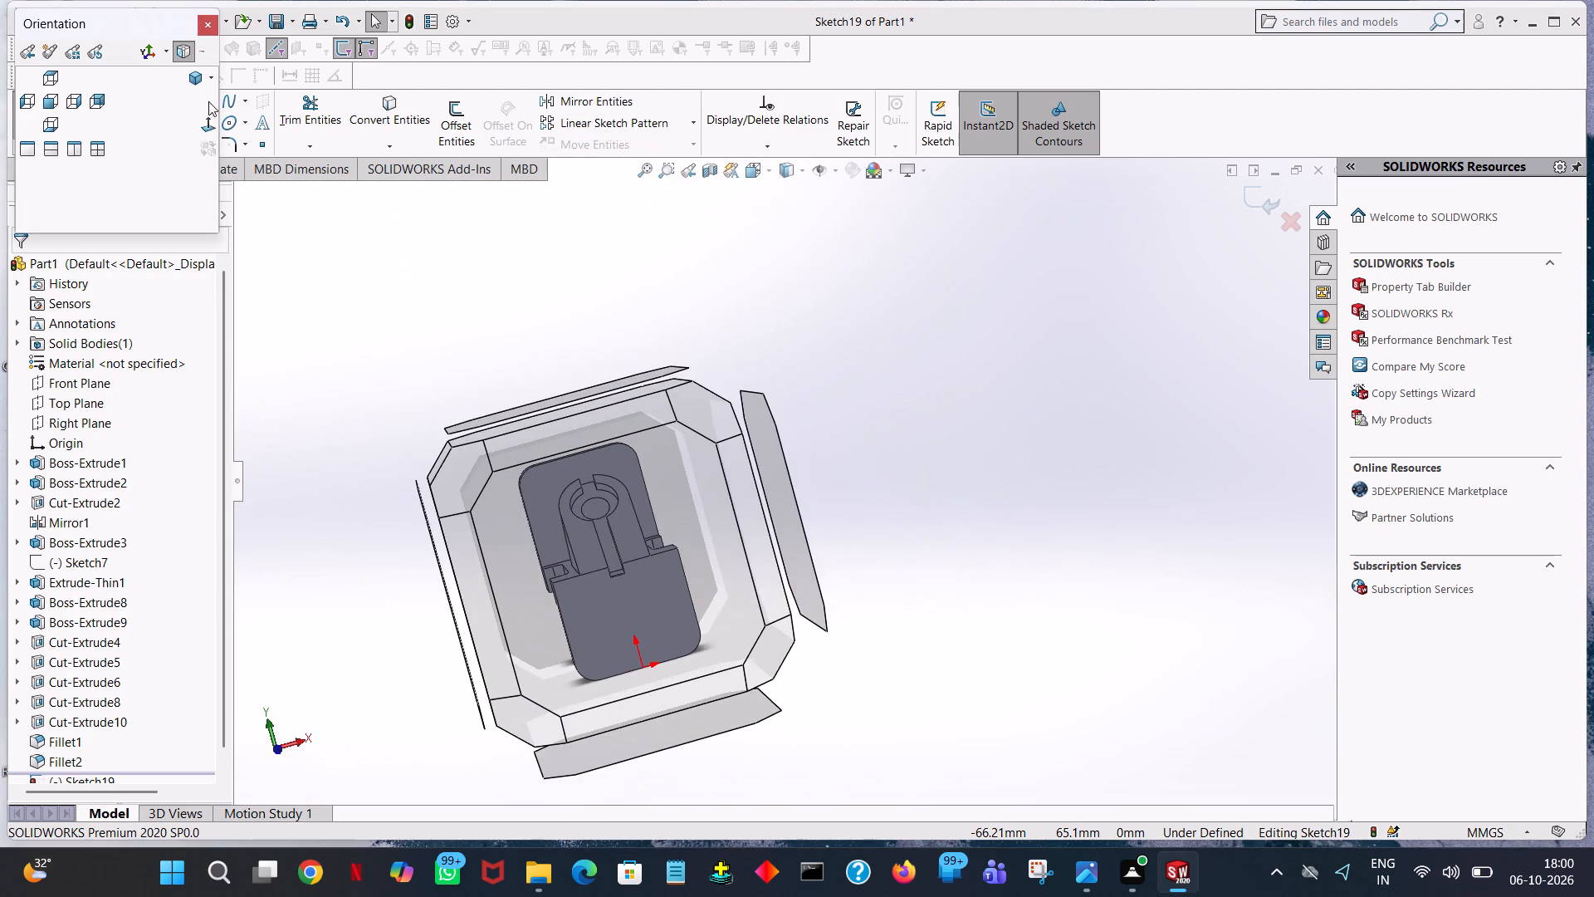
left_click(209, 125)
left_click(196, 103)
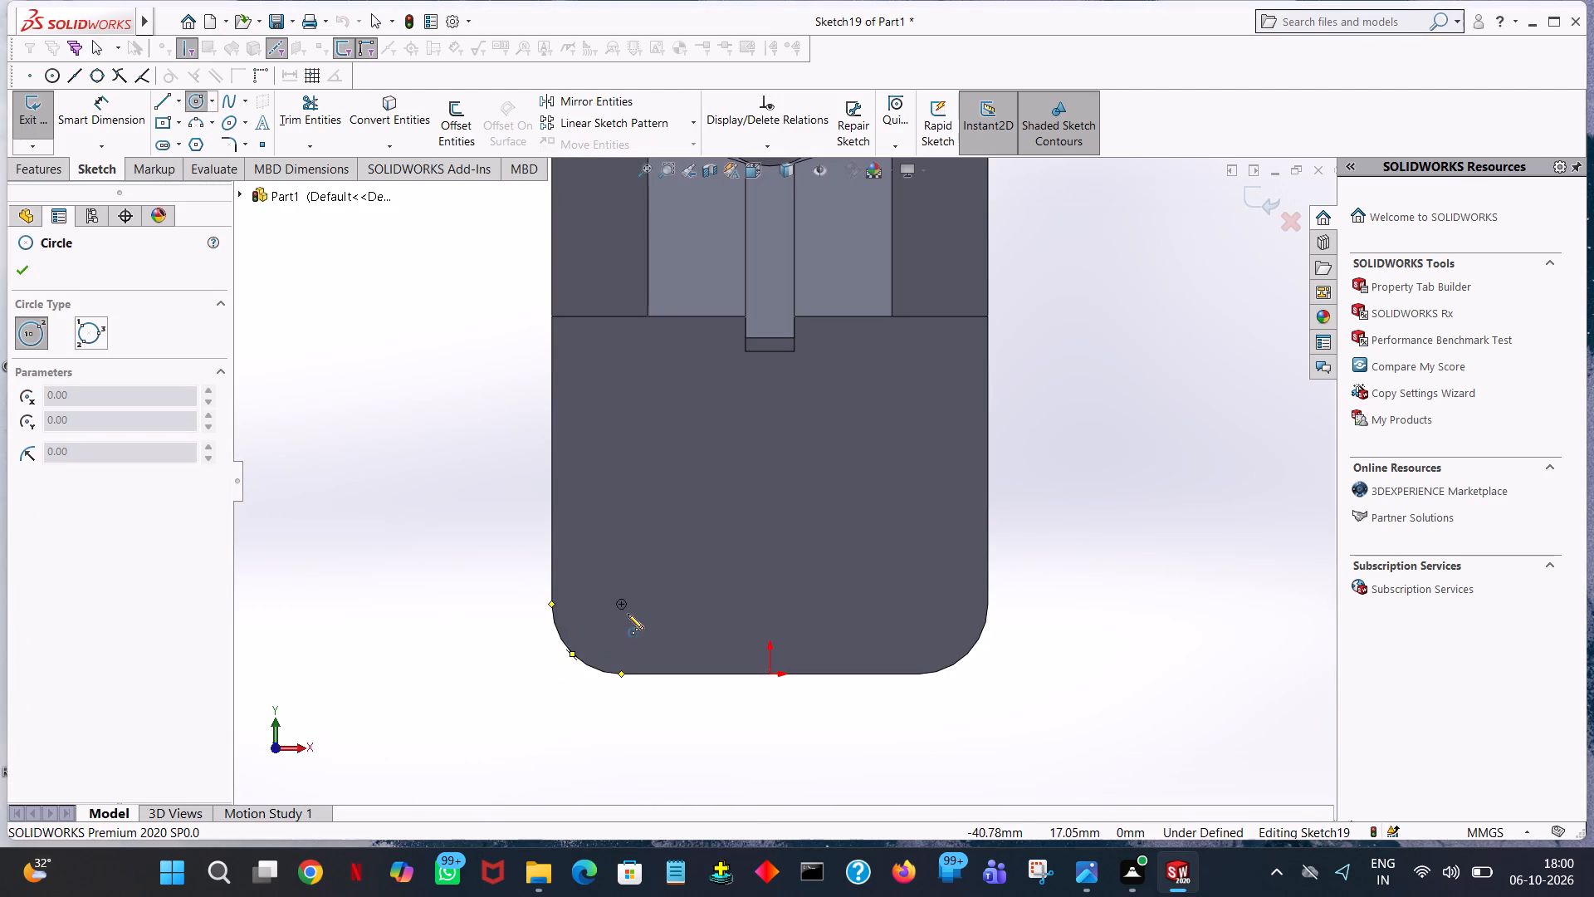
left_click(622, 605)
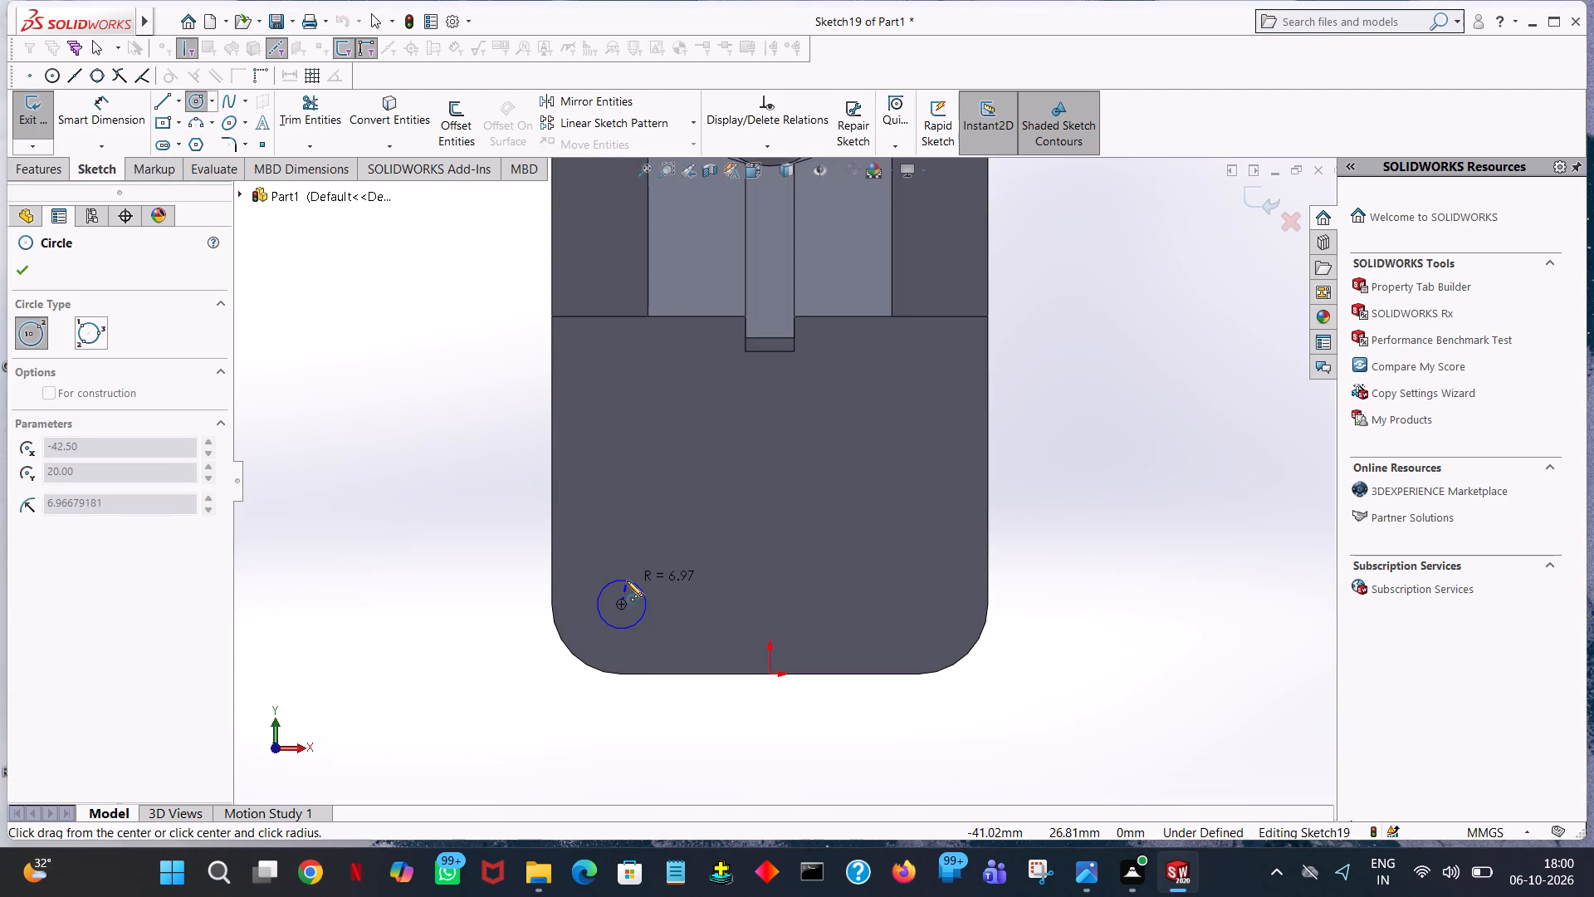
left_click(627, 581)
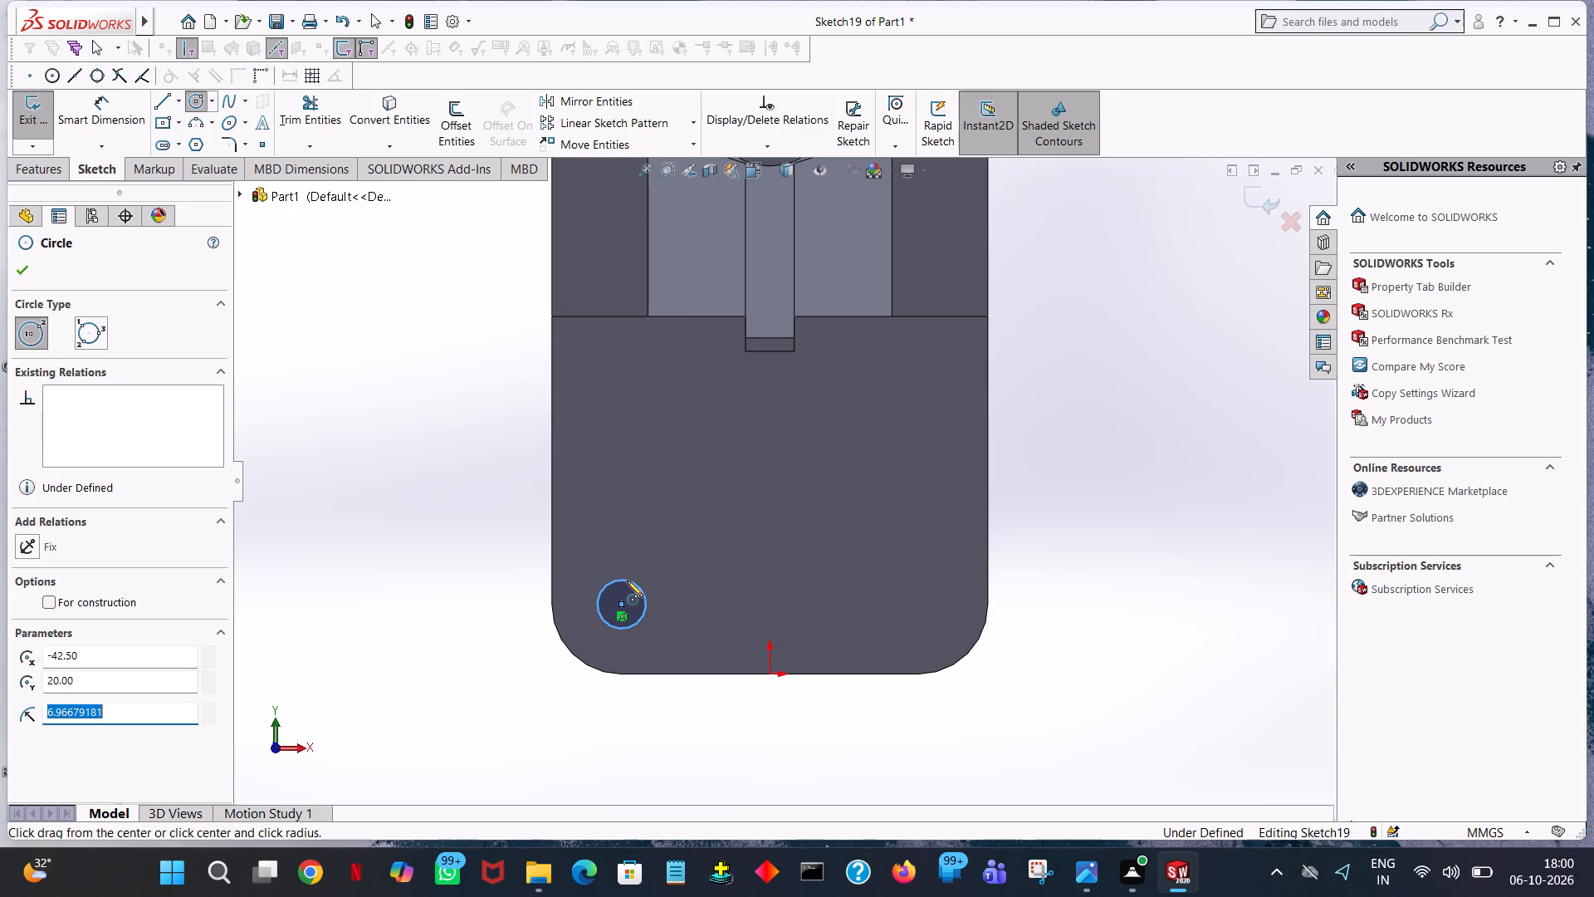
type("10")
key("Return")
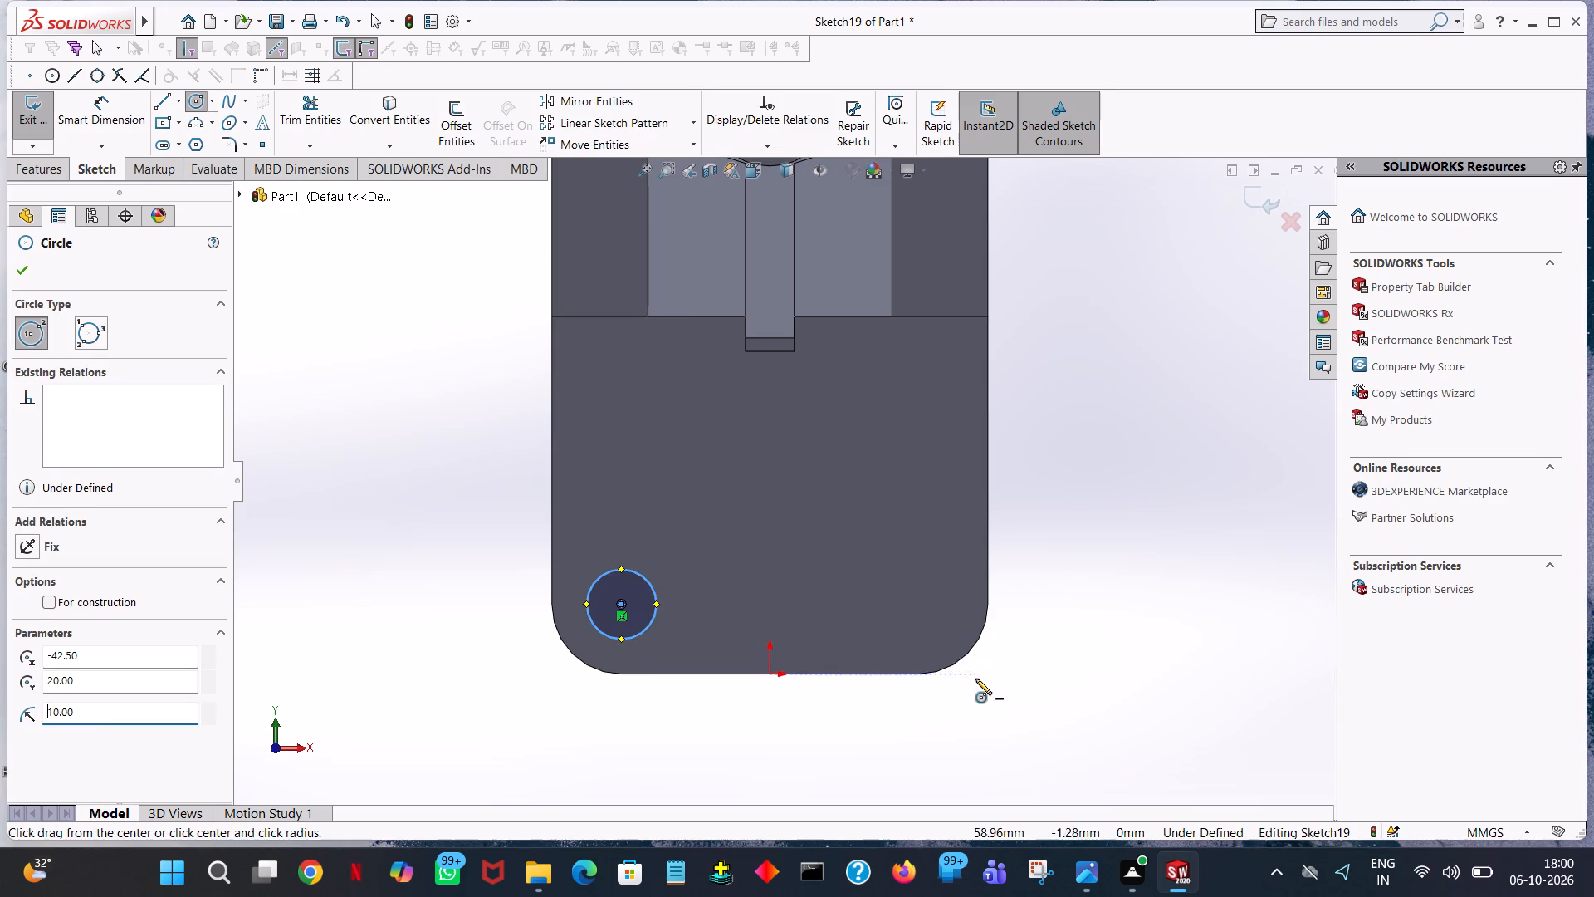
Add a second 10 mm radius circle centred on the lower flange's other corner fillet at X 42.5, Y 20.
left_click(920, 606)
left_click(928, 581)
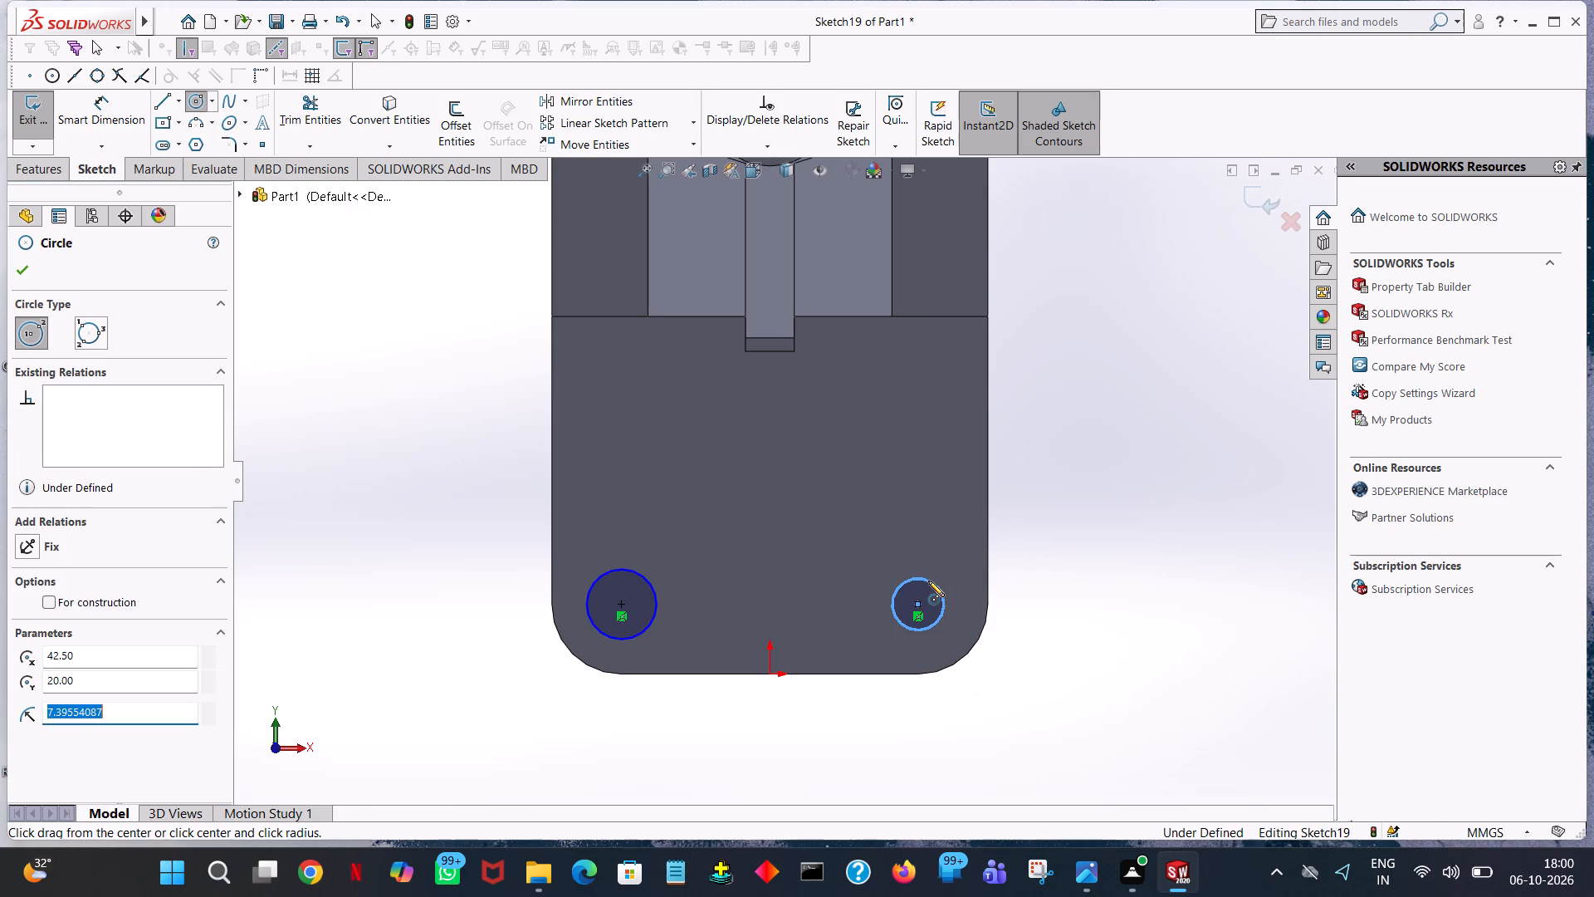
type("10")
key("Return")
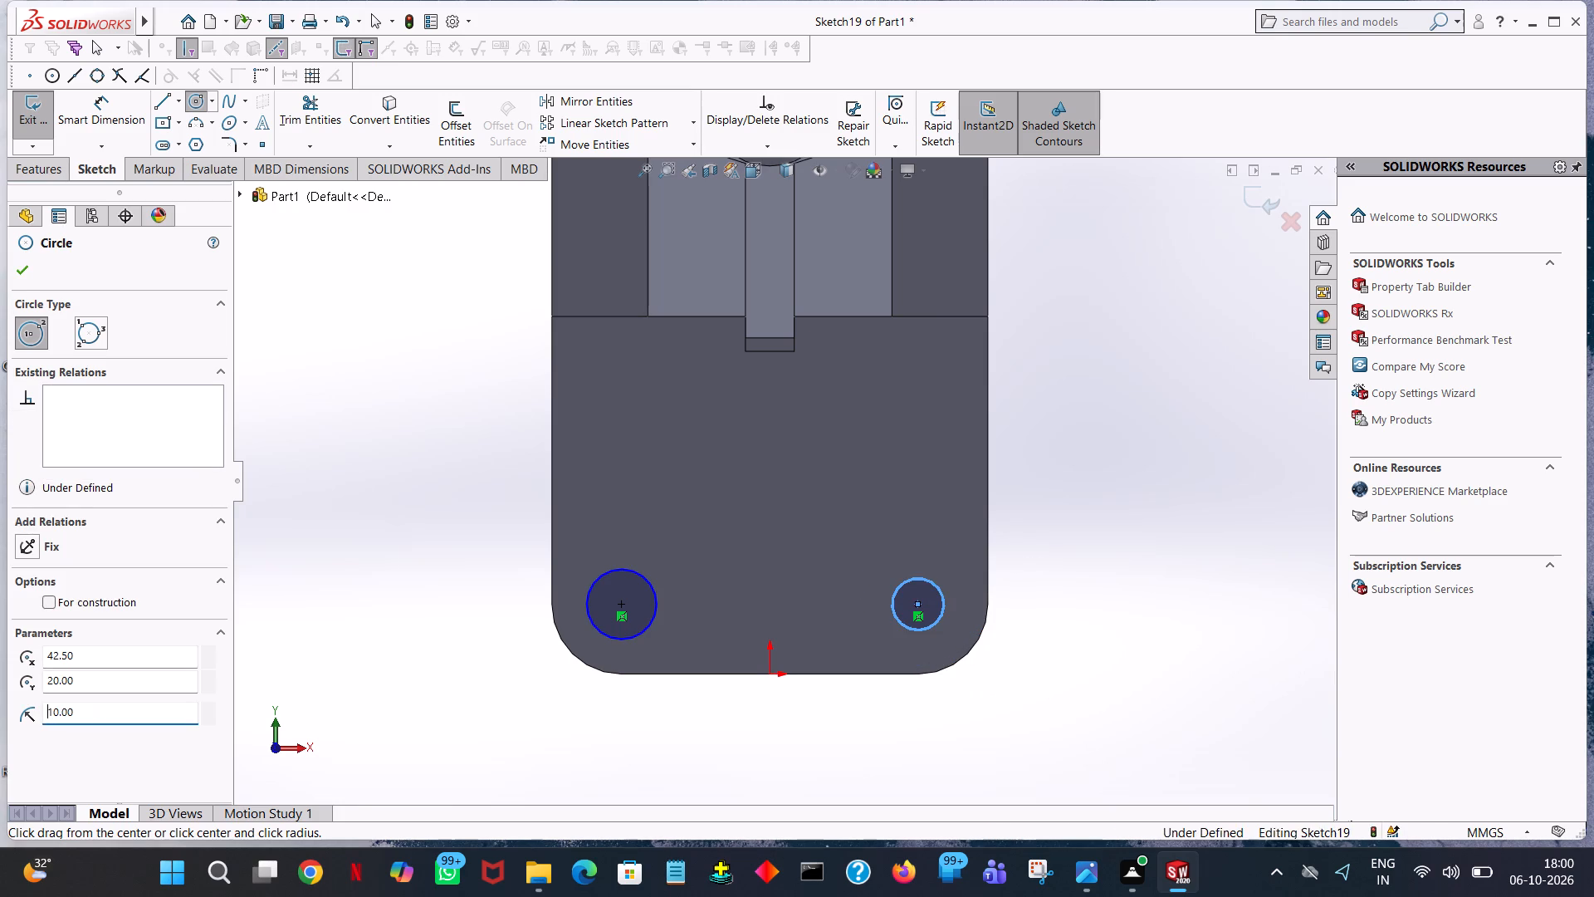
left_click(12, 267)
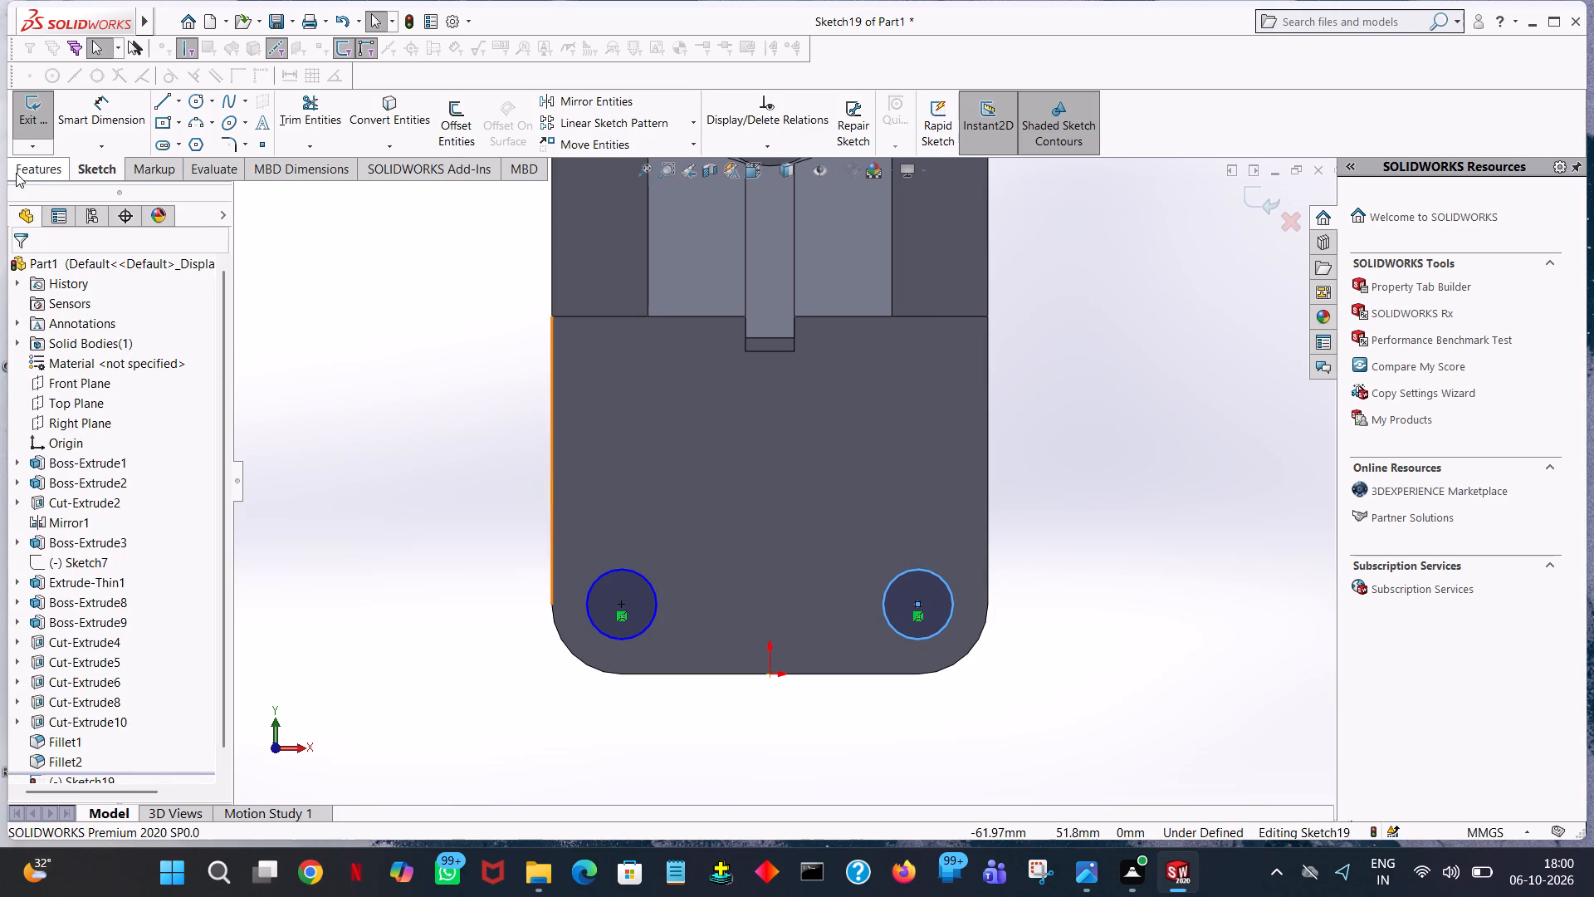
Extrude-cut both circles 58 mm blind through the lower flange.
left_click(16, 173)
left_click(292, 125)
middle_click_drag(830, 451, 741, 460)
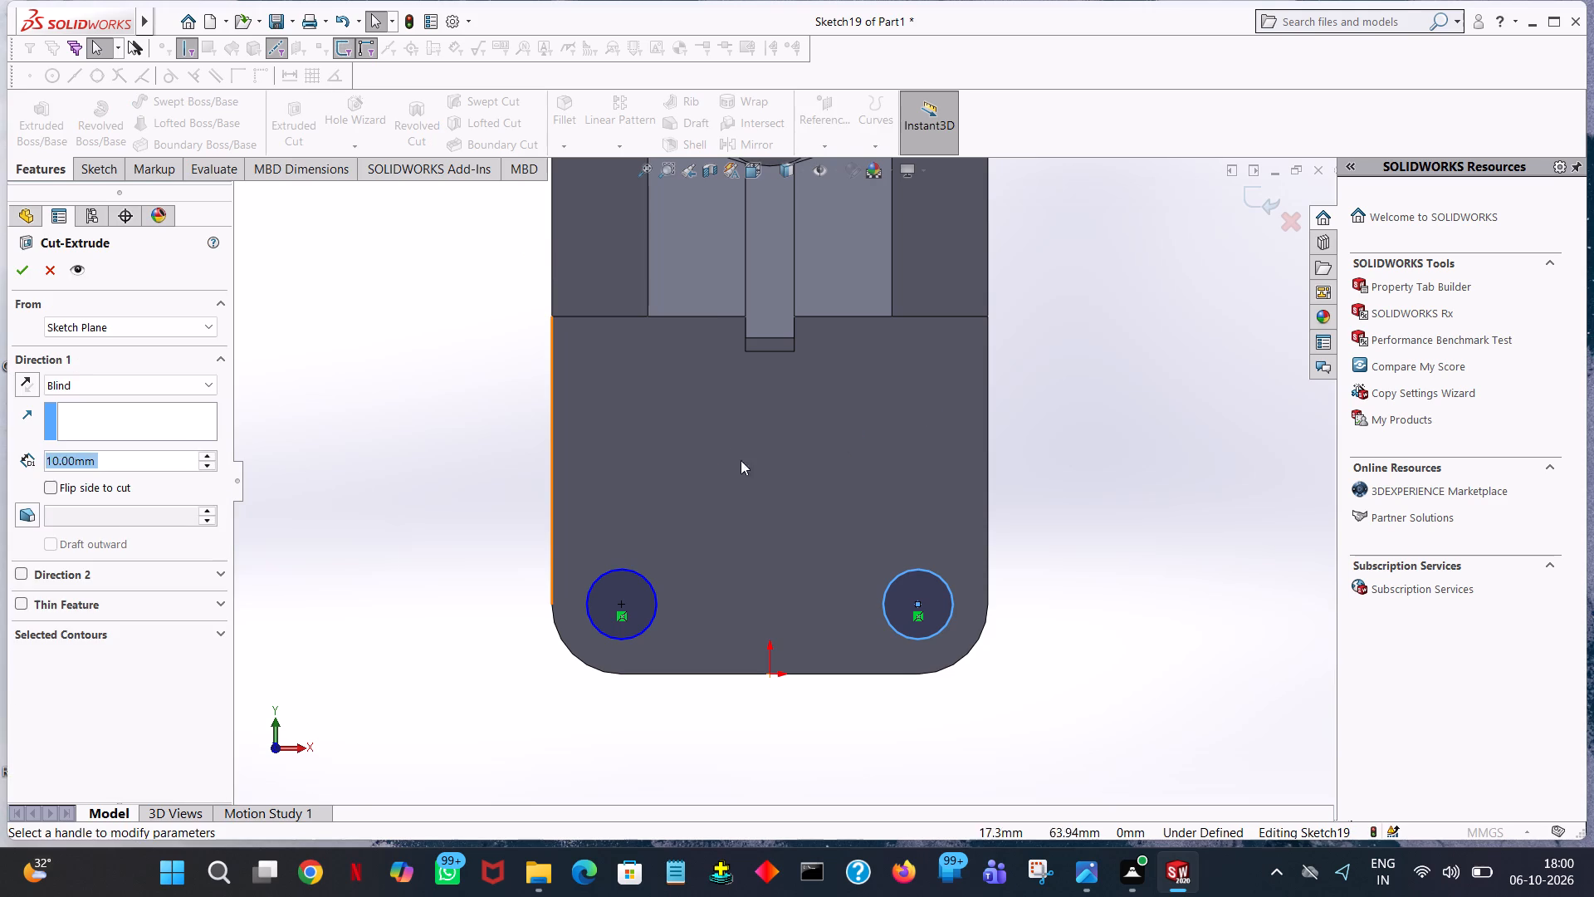
middle_click_drag(741, 460, 616, 479)
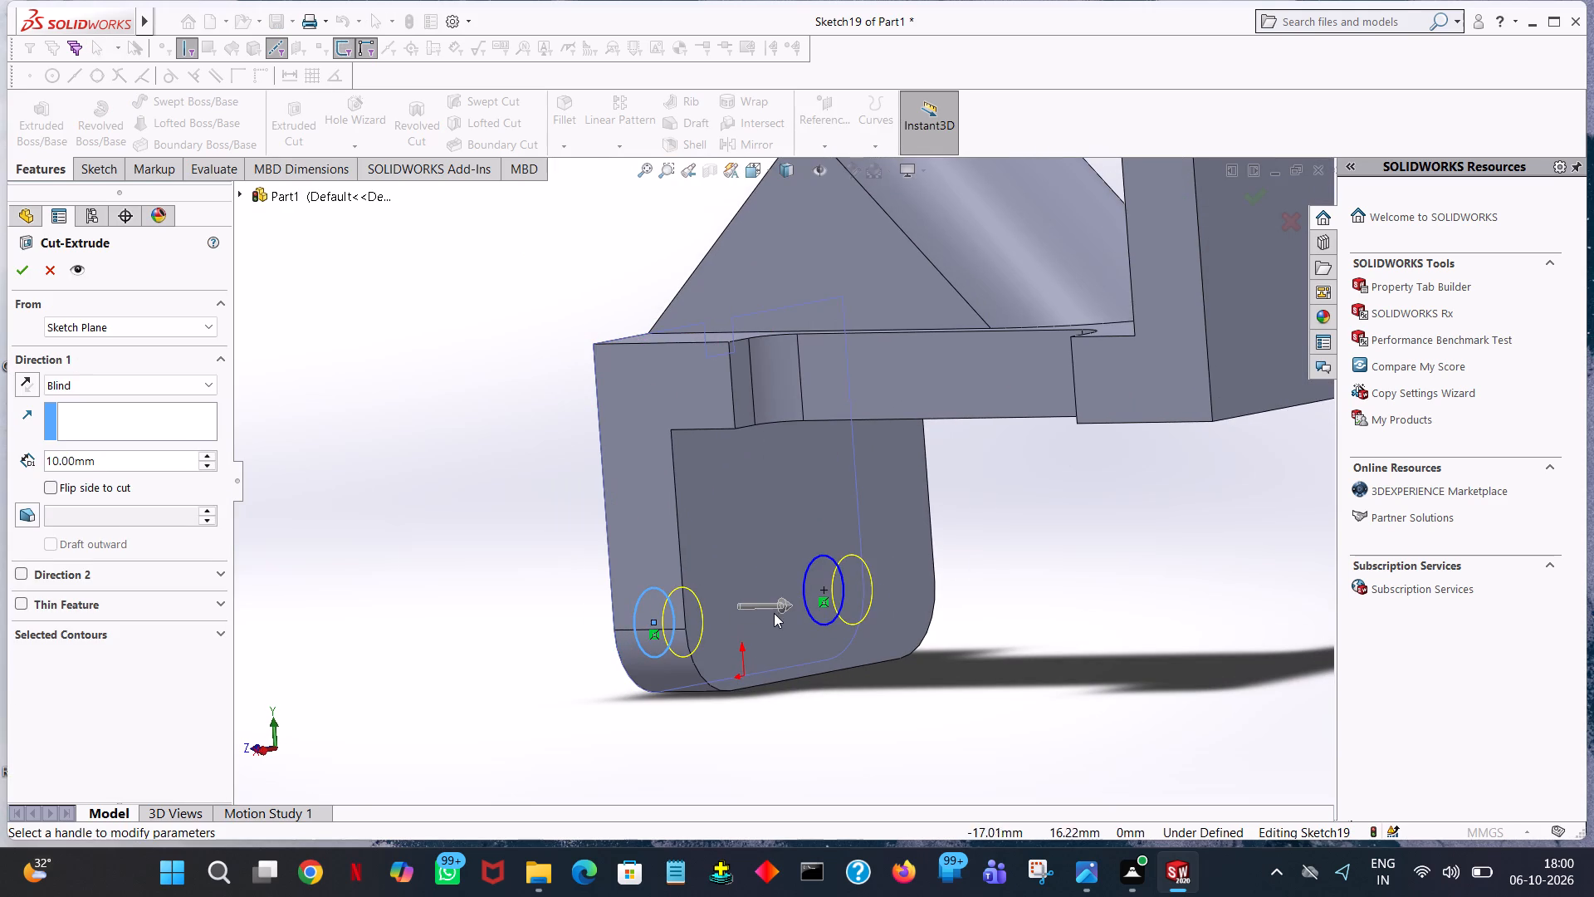
left_click_drag(784, 604, 905, 621)
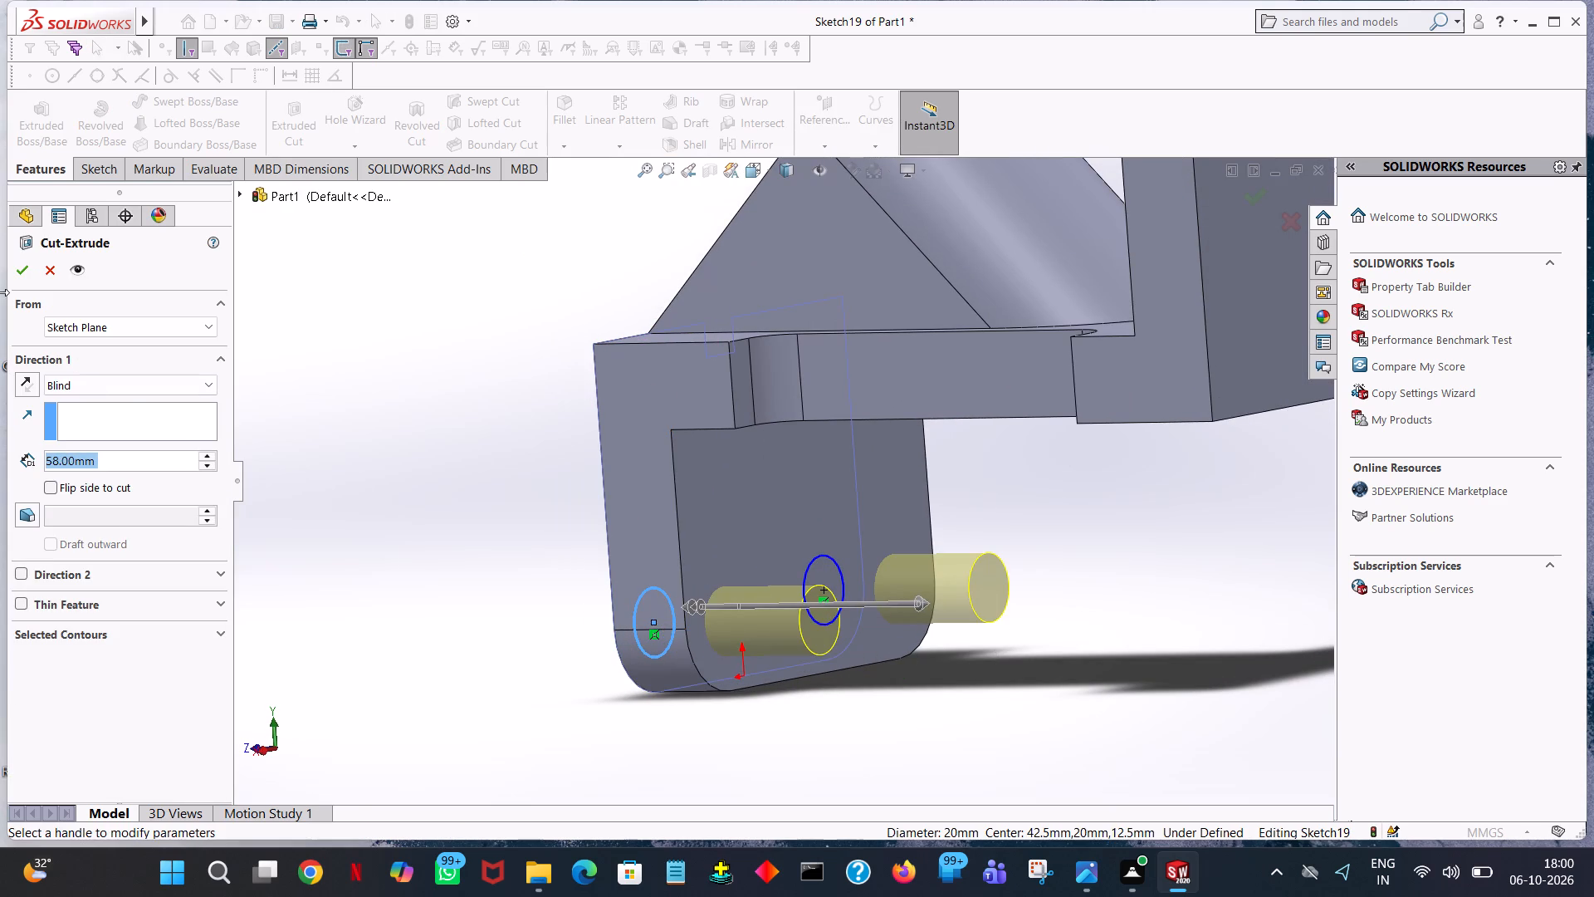
left_click(30, 265)
left_click(362, 380)
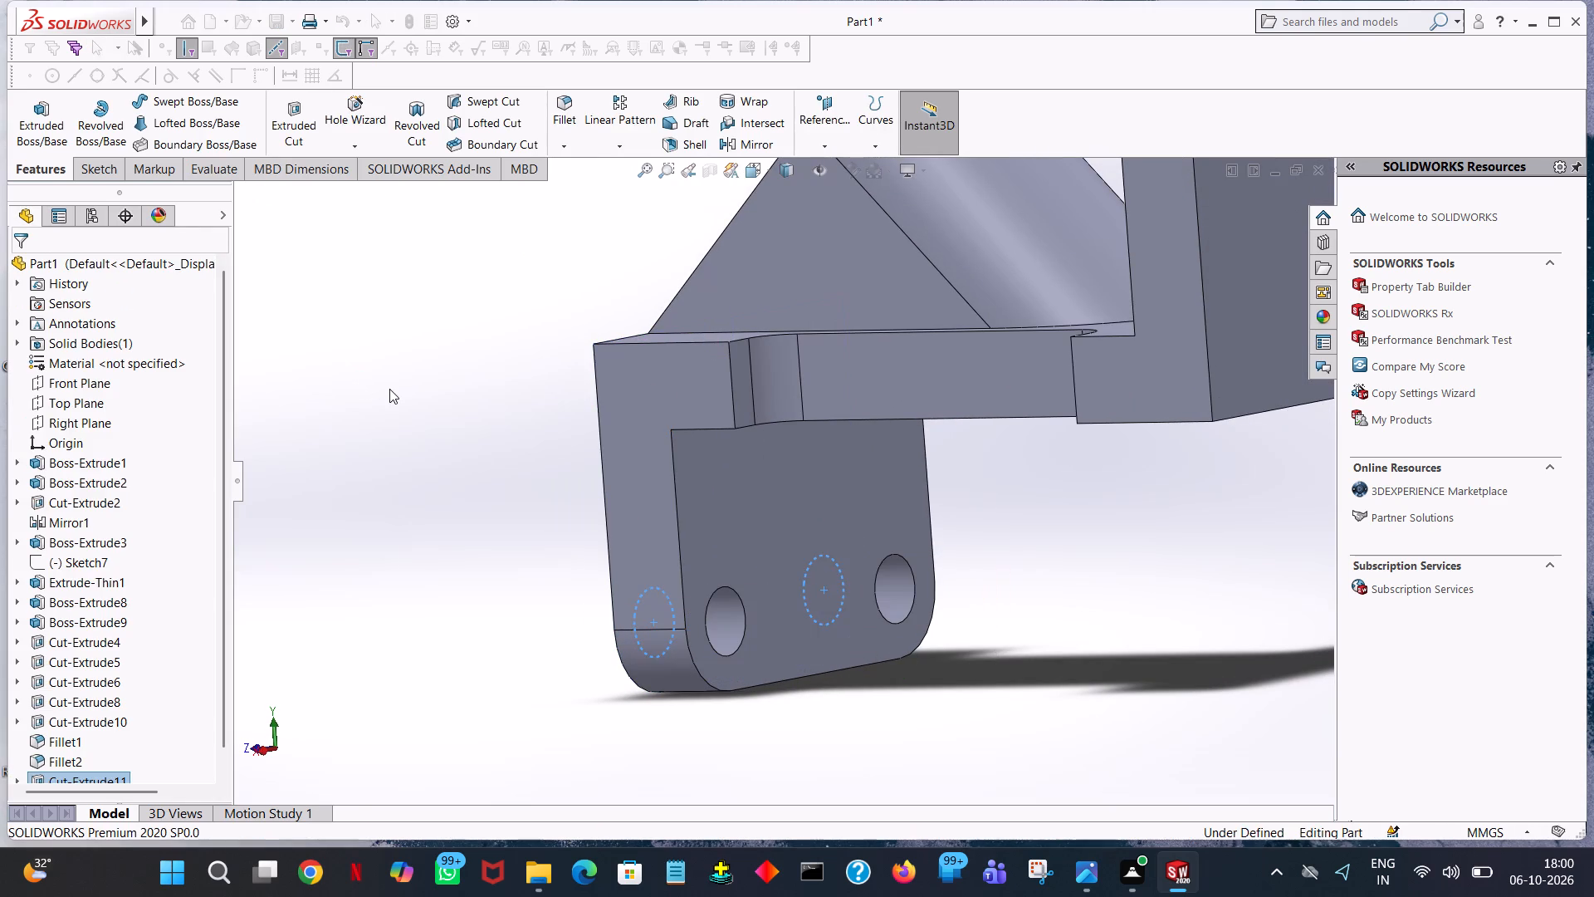
Start a cut sketch on the upper plate's inner face with a 10 mm radius circle centred on the corner fillet at X 42.5, Y 185.
middle_click_drag(389, 389, 544, 399)
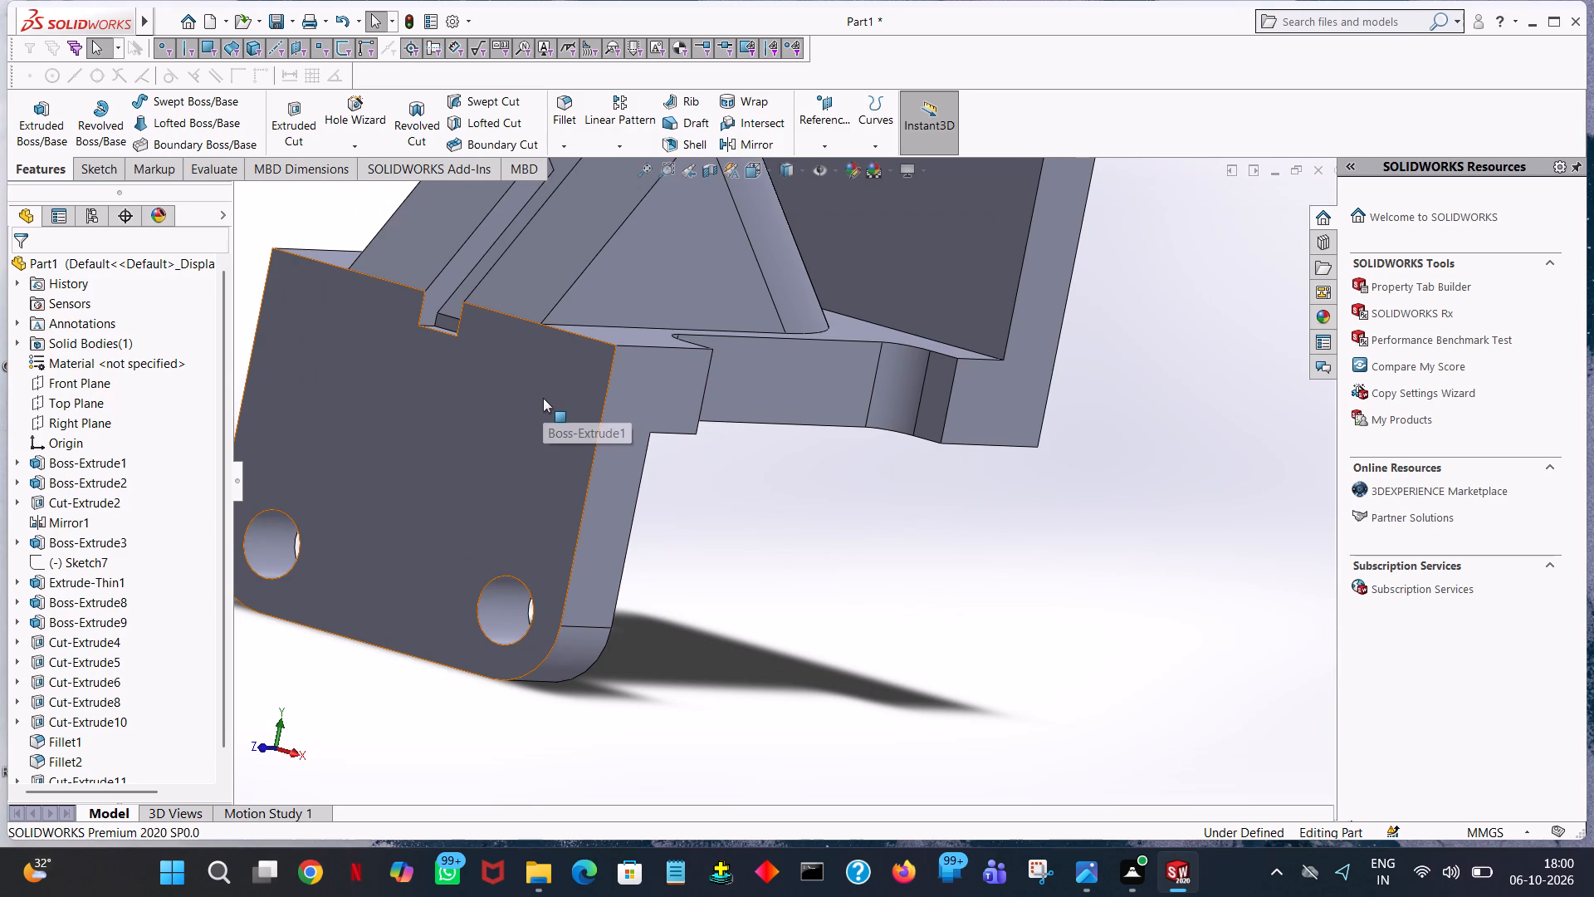
scroll(543, 398, "down", 3, "ctrl")
scroll(543, 398, "up", 6, "ctrl")
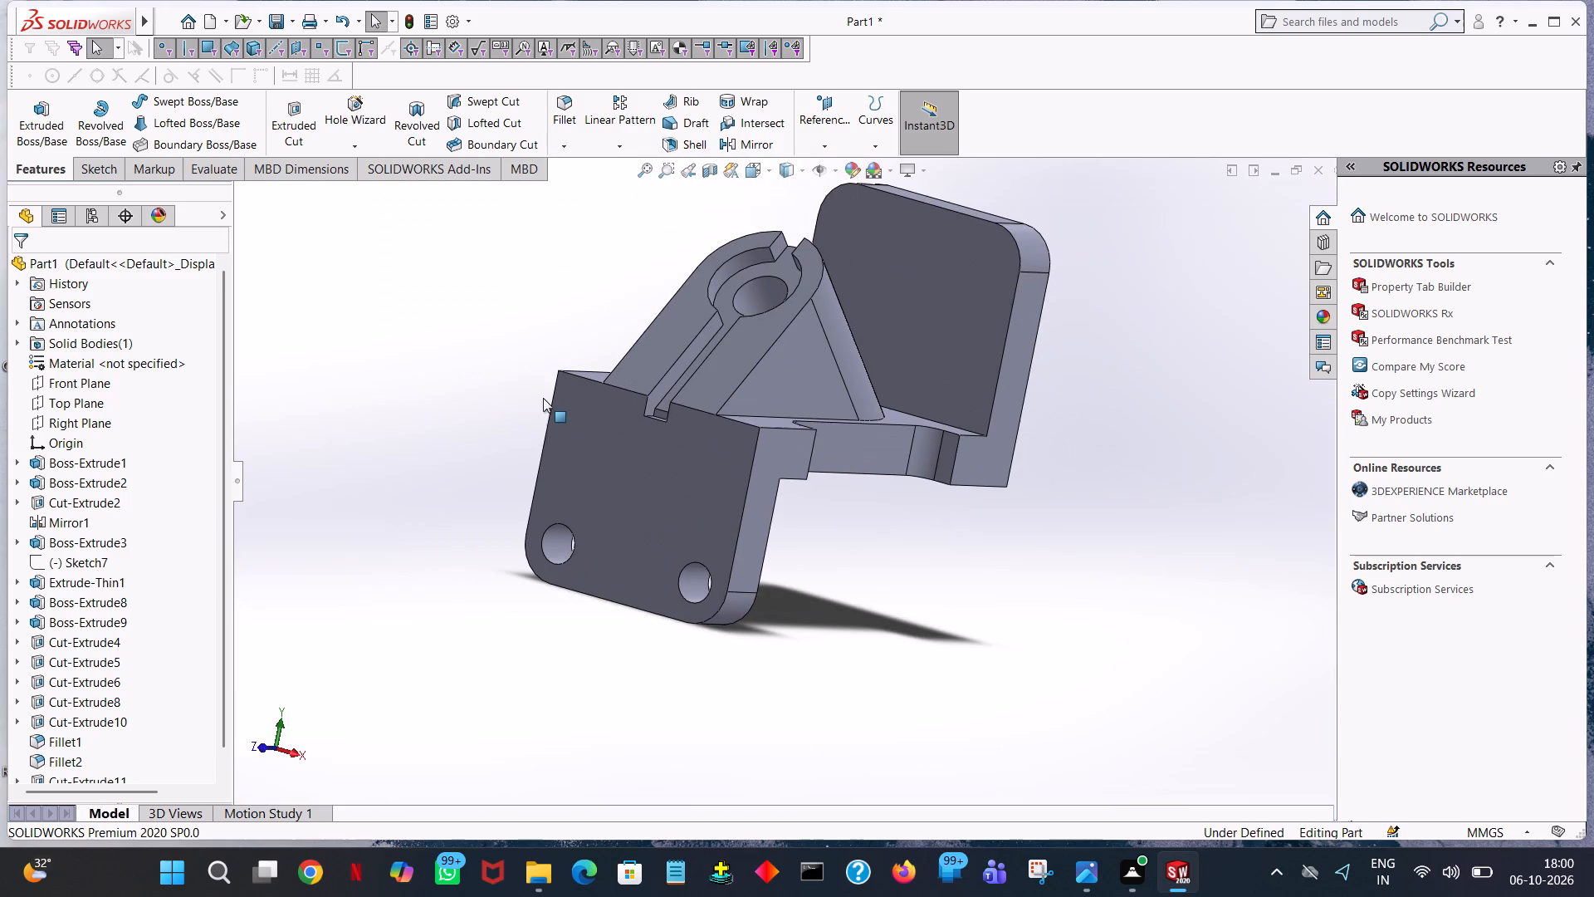
middle_click_drag(946, 365, 1027, 401)
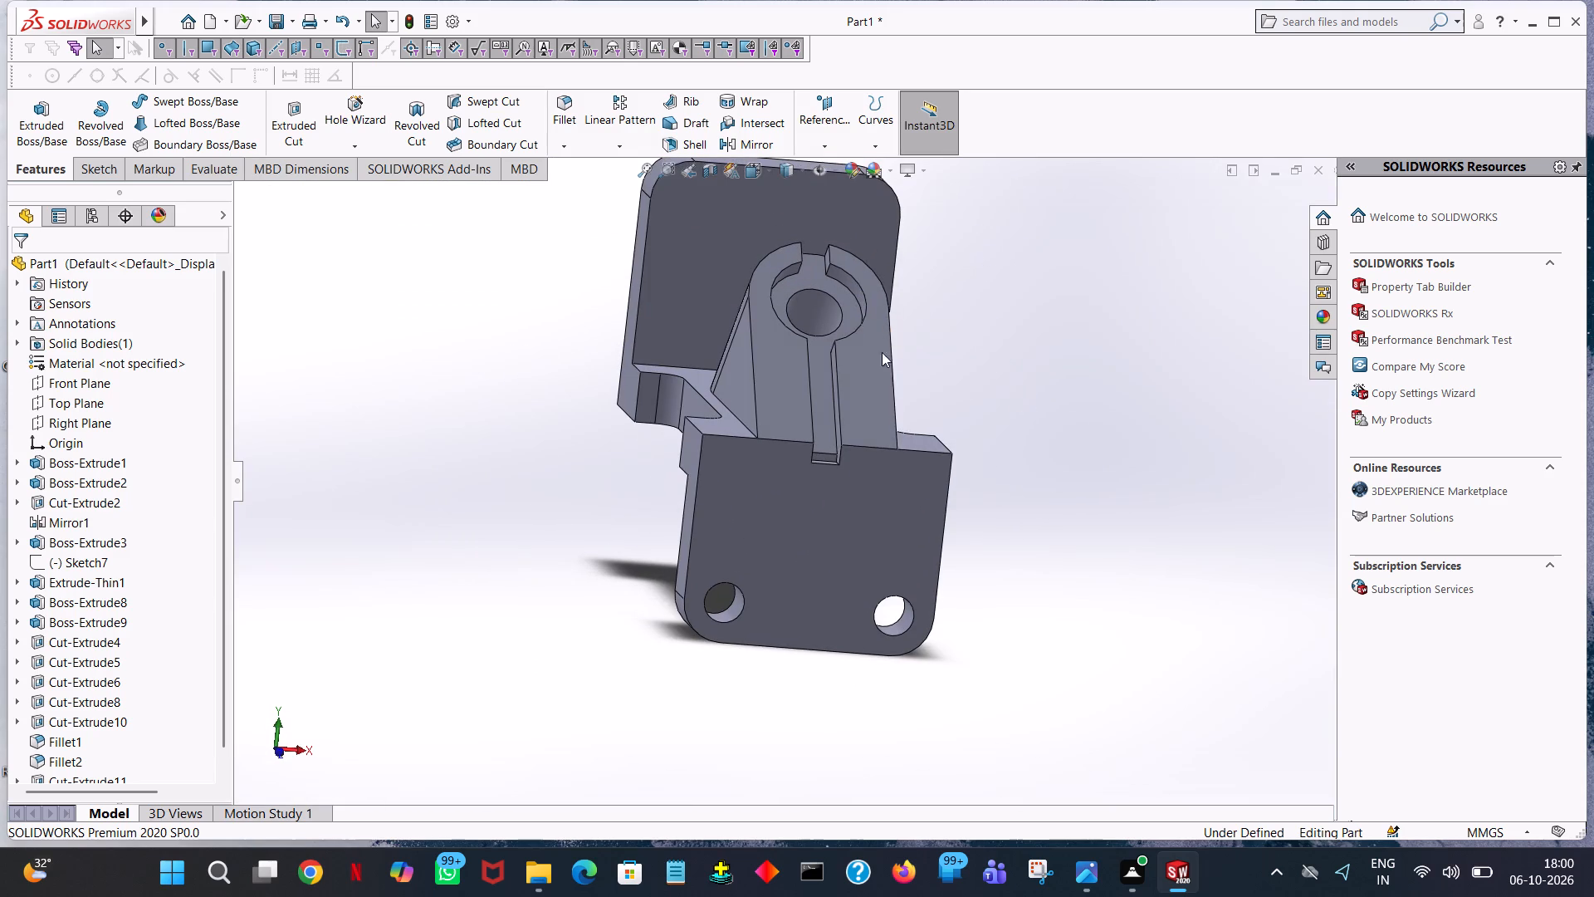
left_click(297, 118)
left_click(736, 199)
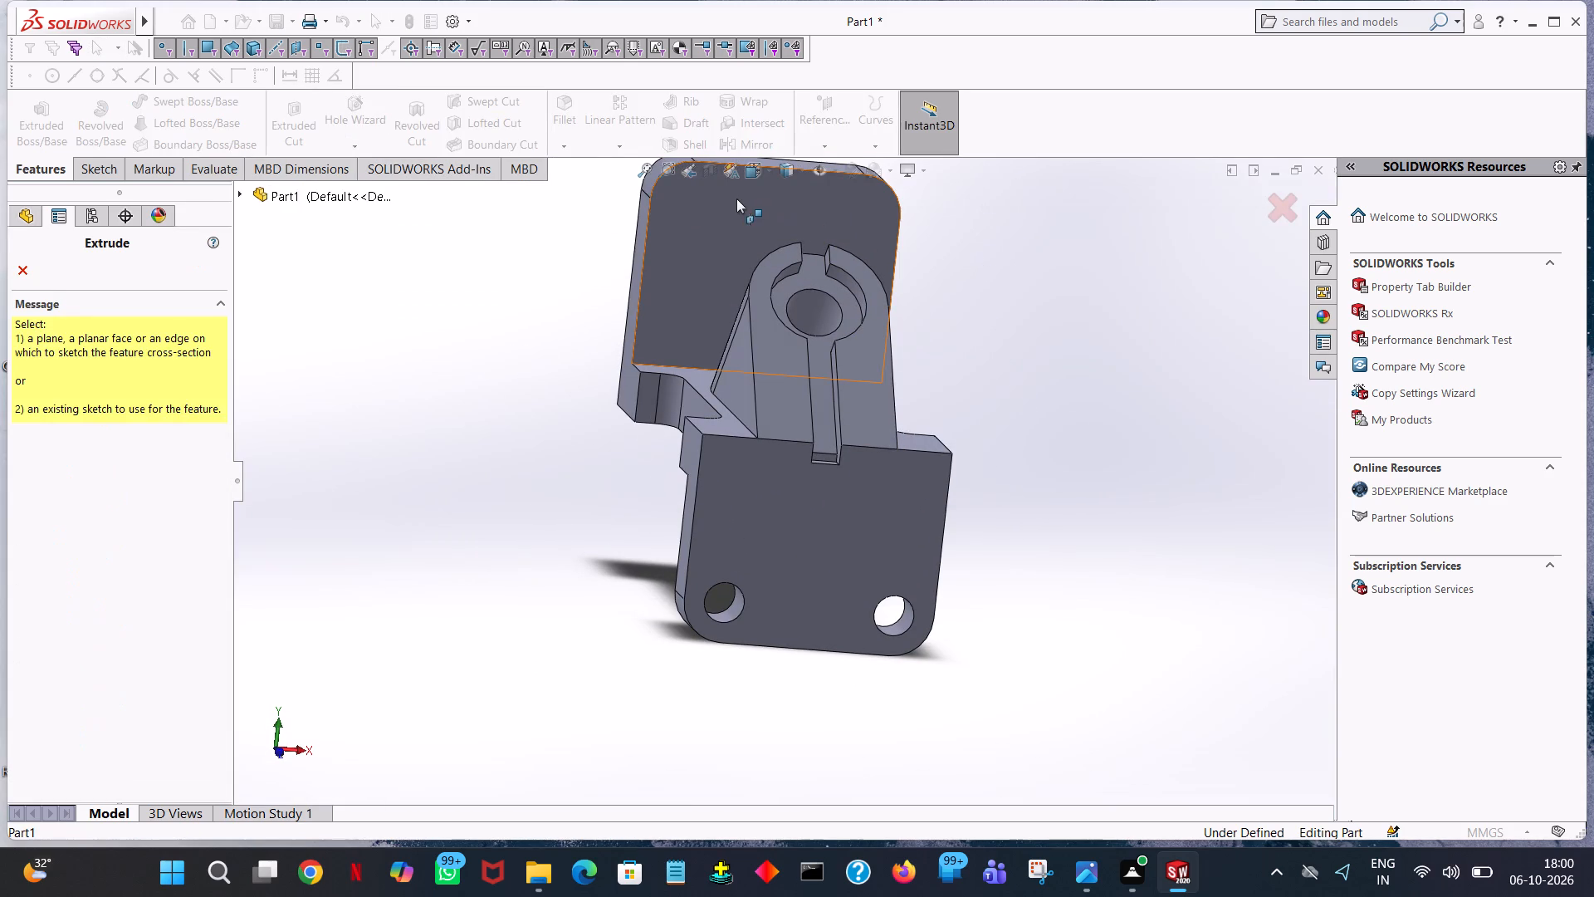
key("space")
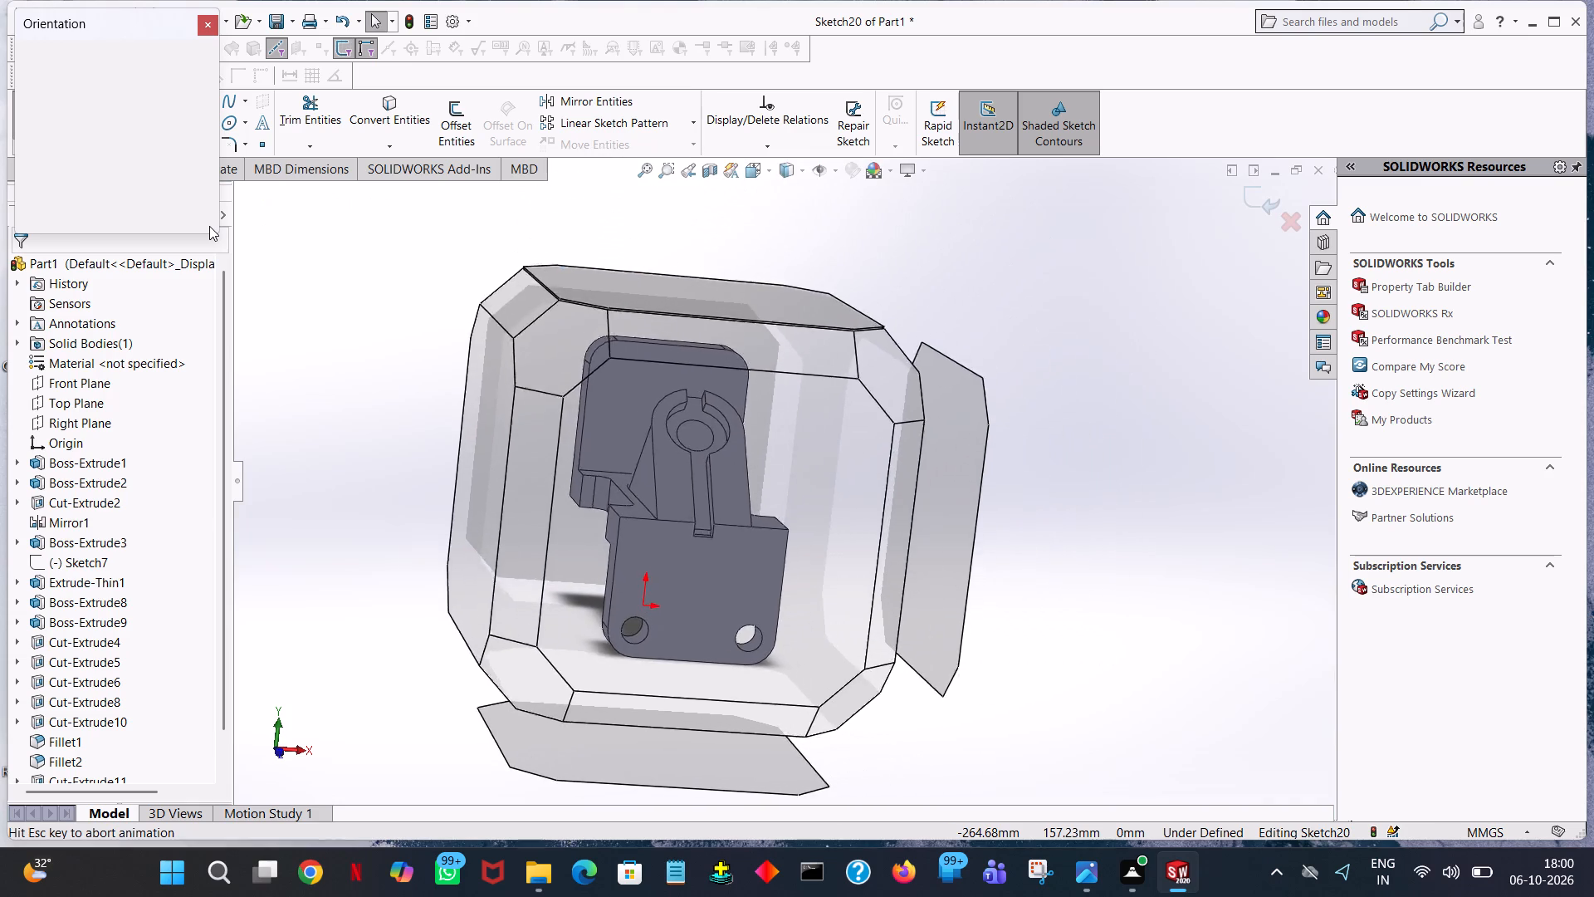
left_click(200, 121)
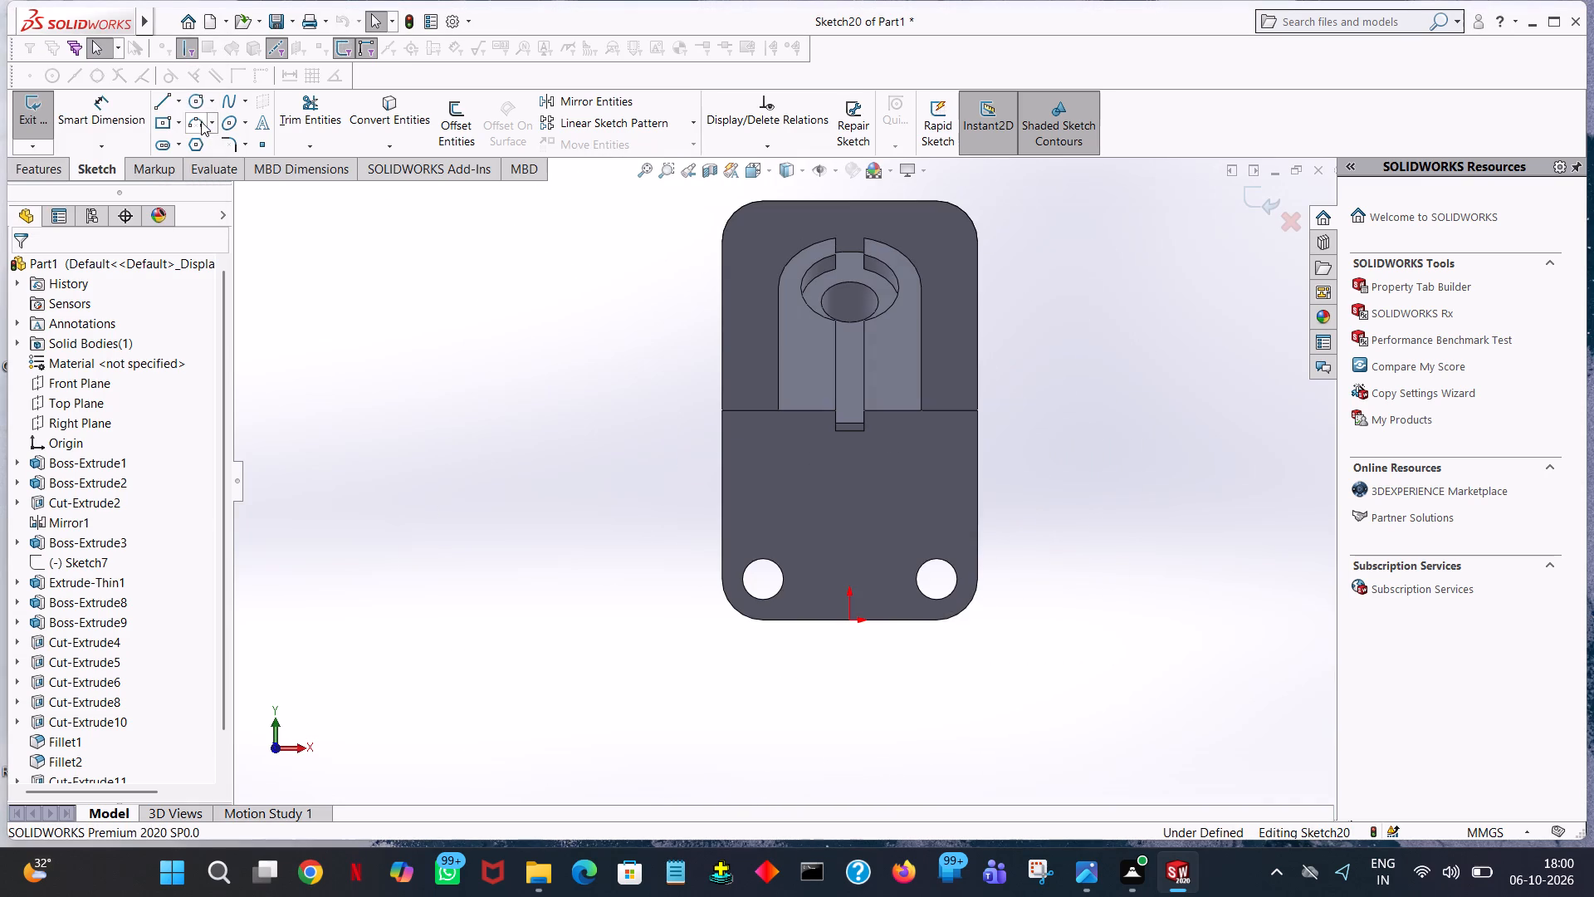
left_click(197, 99)
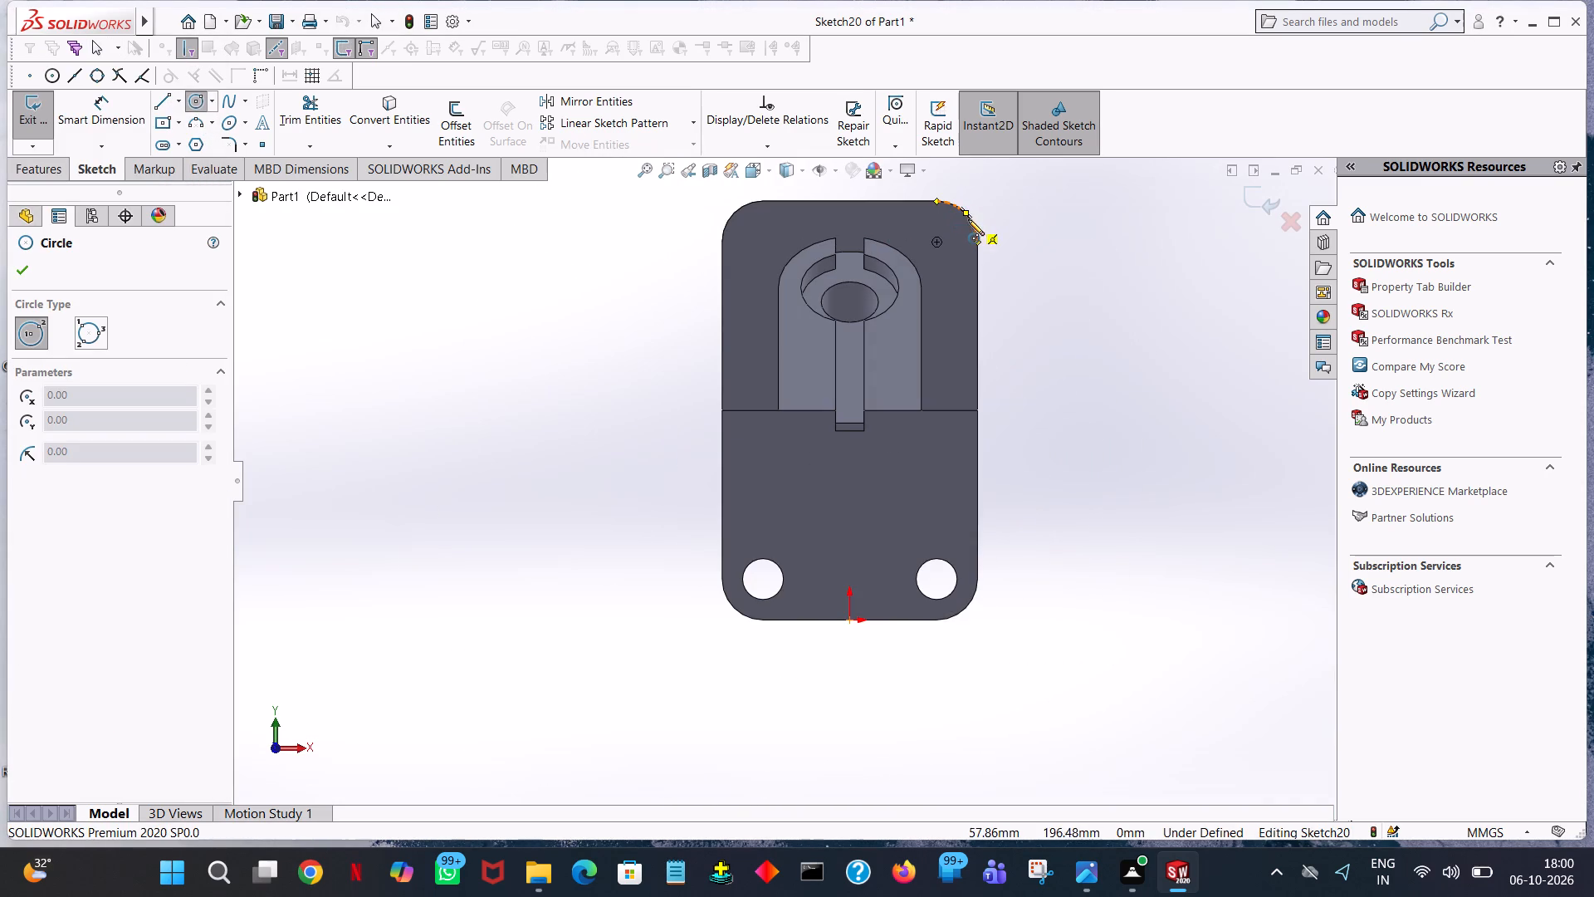
left_click(937, 242)
left_click(946, 232)
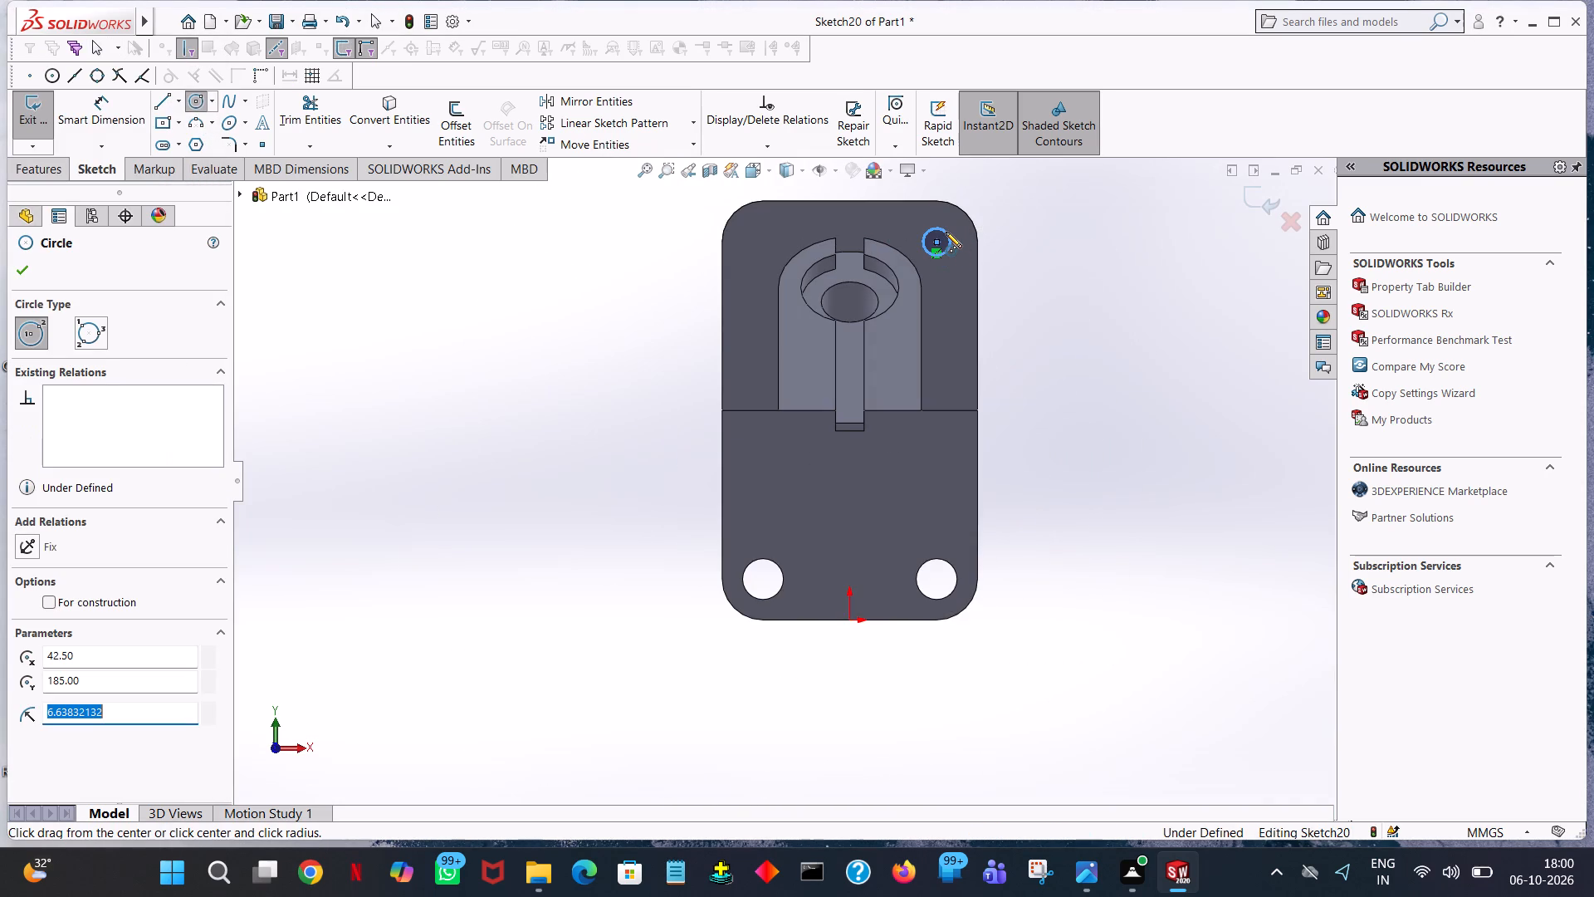
type("10")
key("Return")
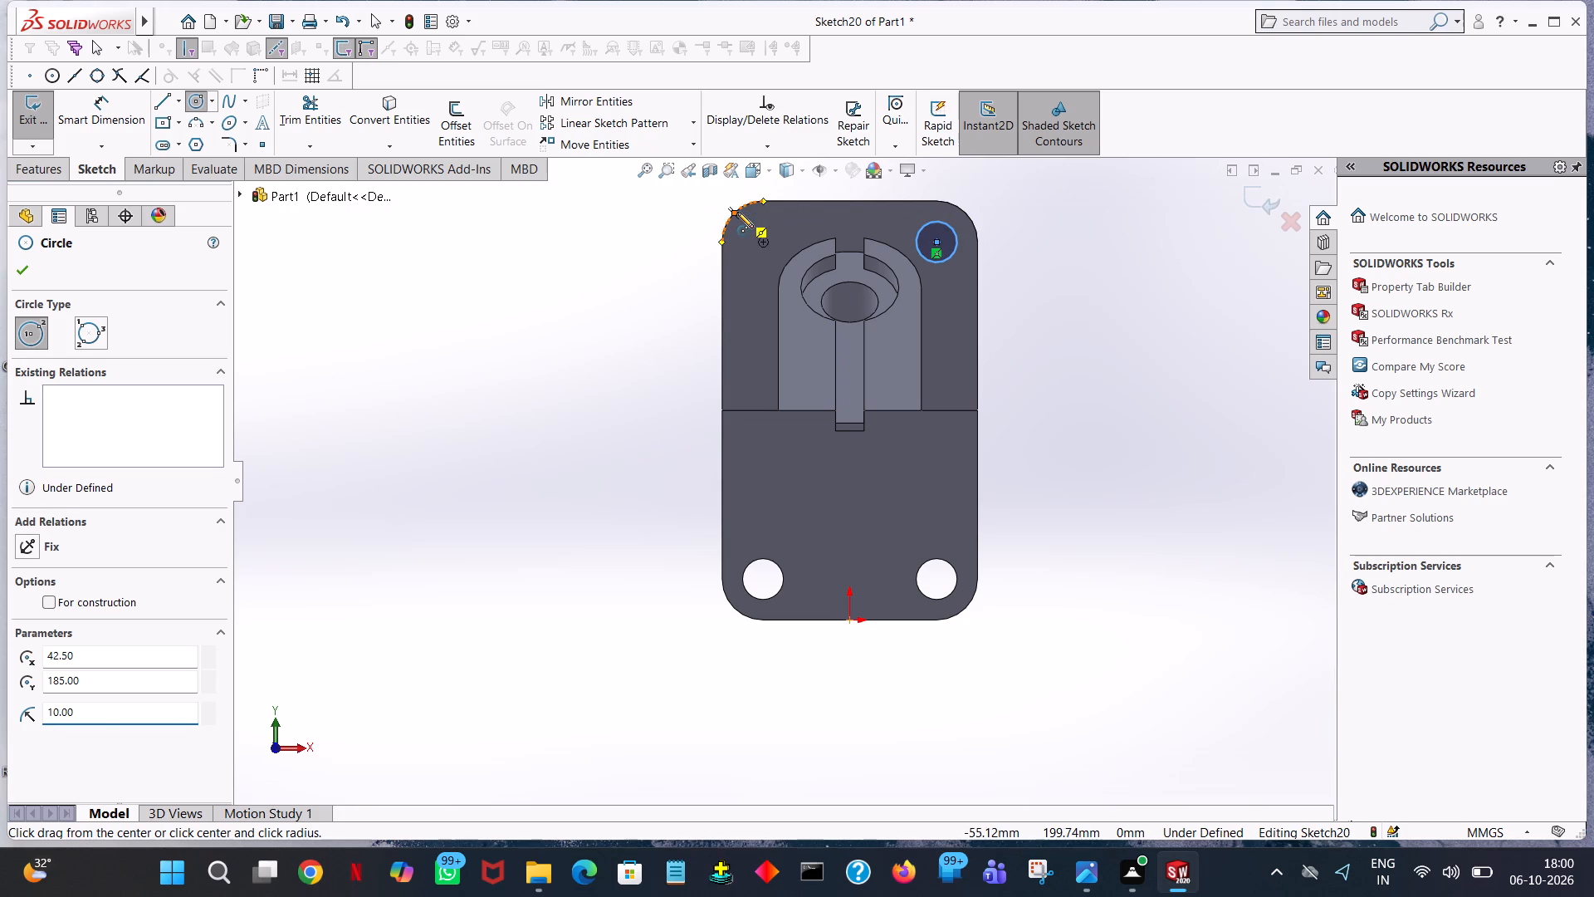
Add a second 10 mm radius circle centred on the upper plate's other corner fillet at X -42.5, Y 185.
left_click(764, 246)
left_click(772, 225)
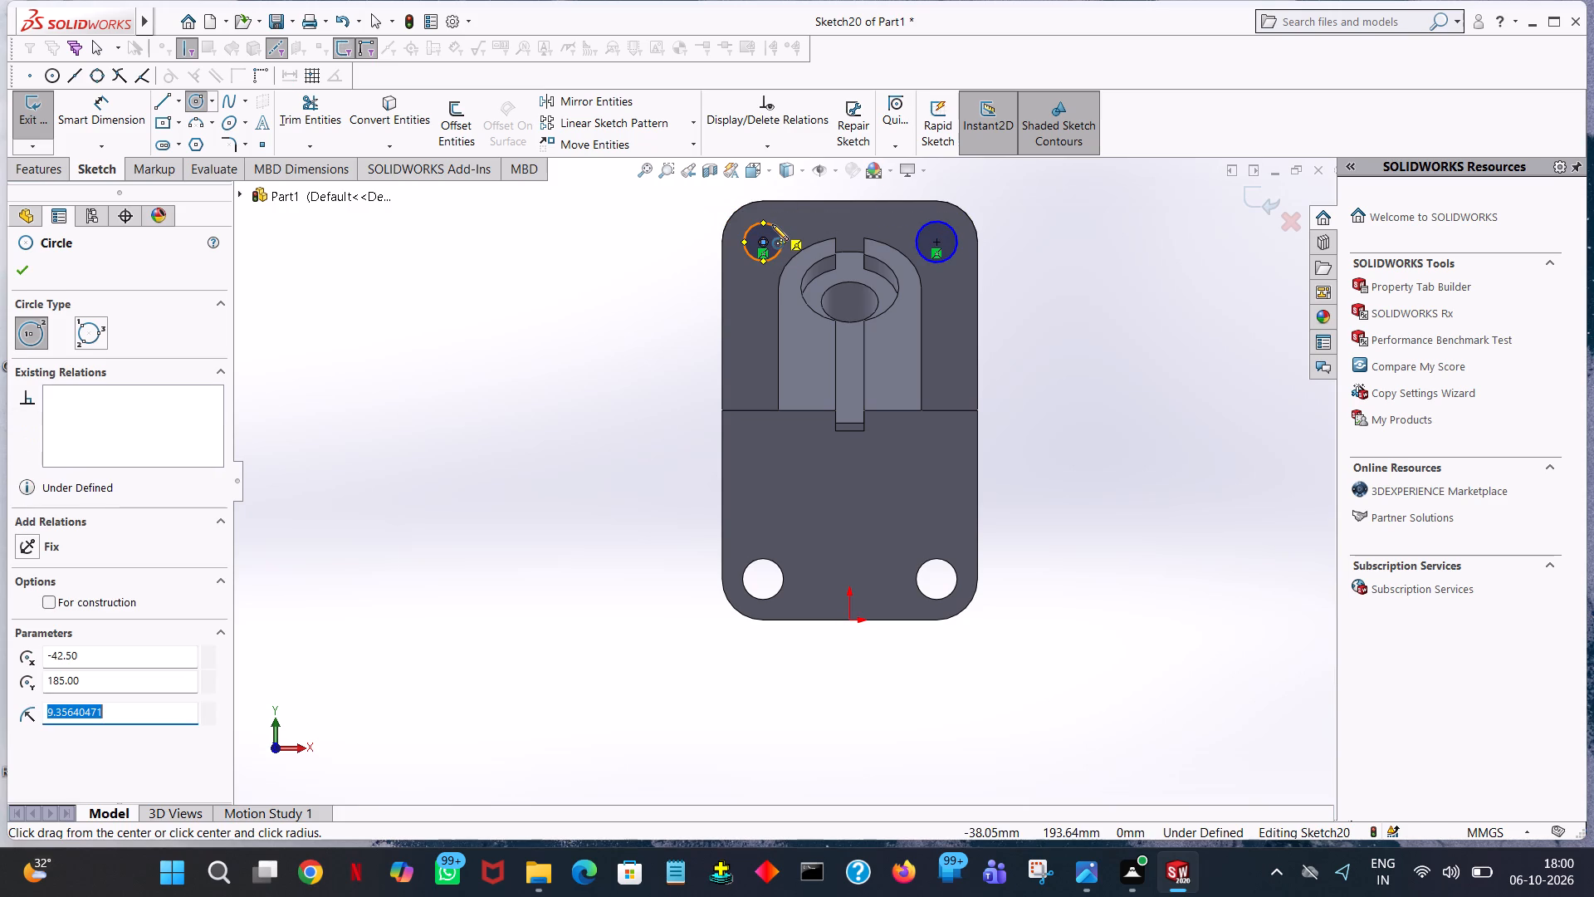
type("10")
key("Return")
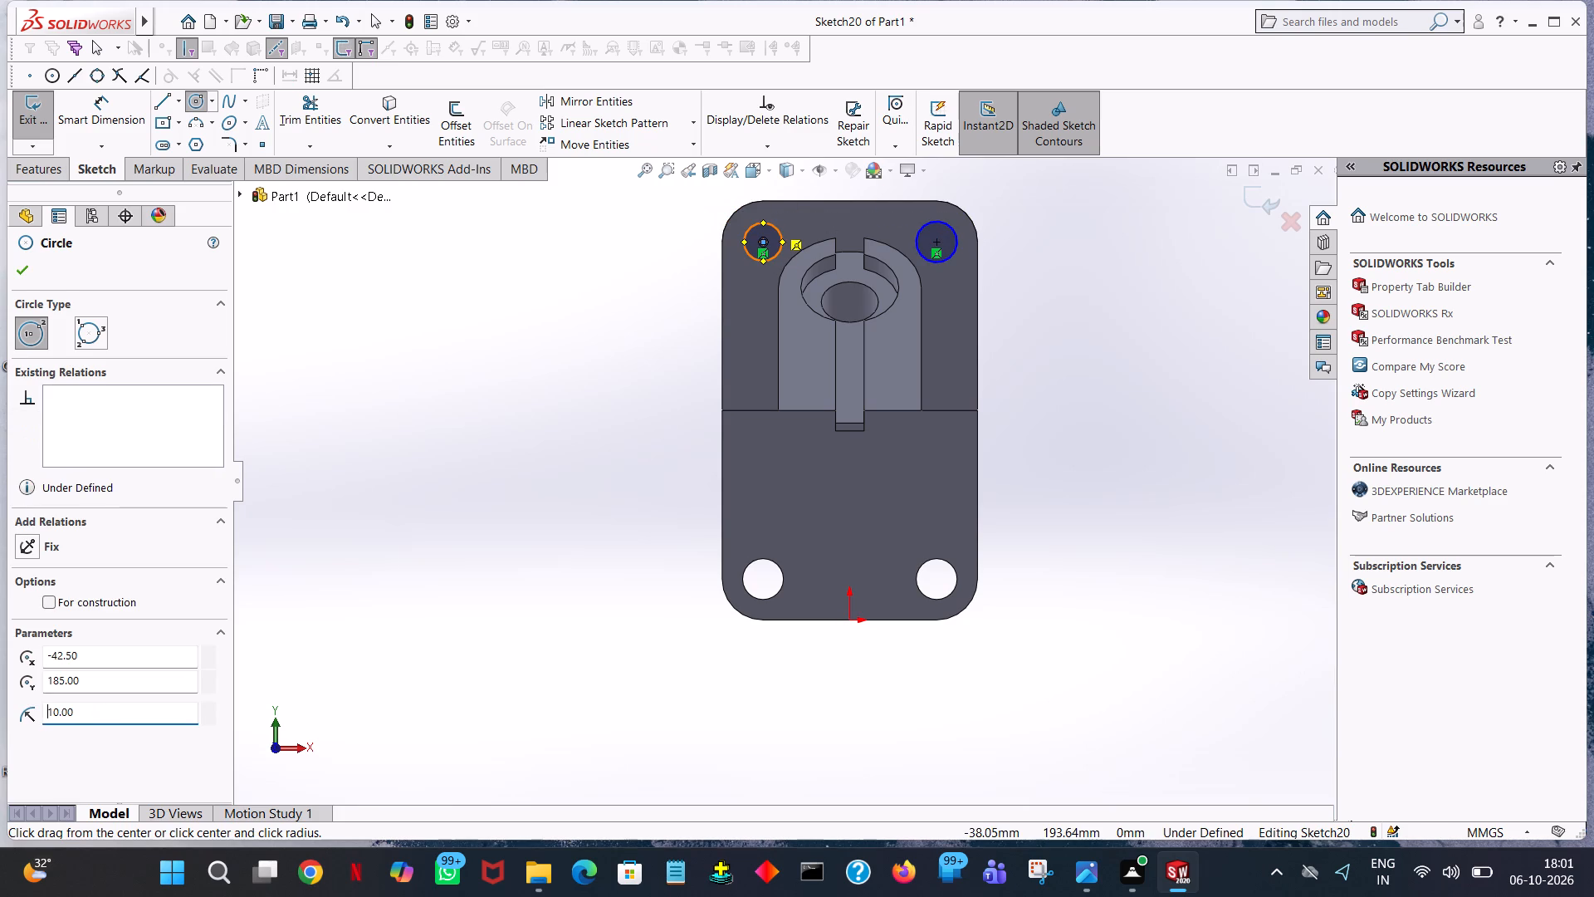
left_click(28, 275)
Extrude-cut the two circles 58 mm blind through the upper plate.
left_click(29, 173)
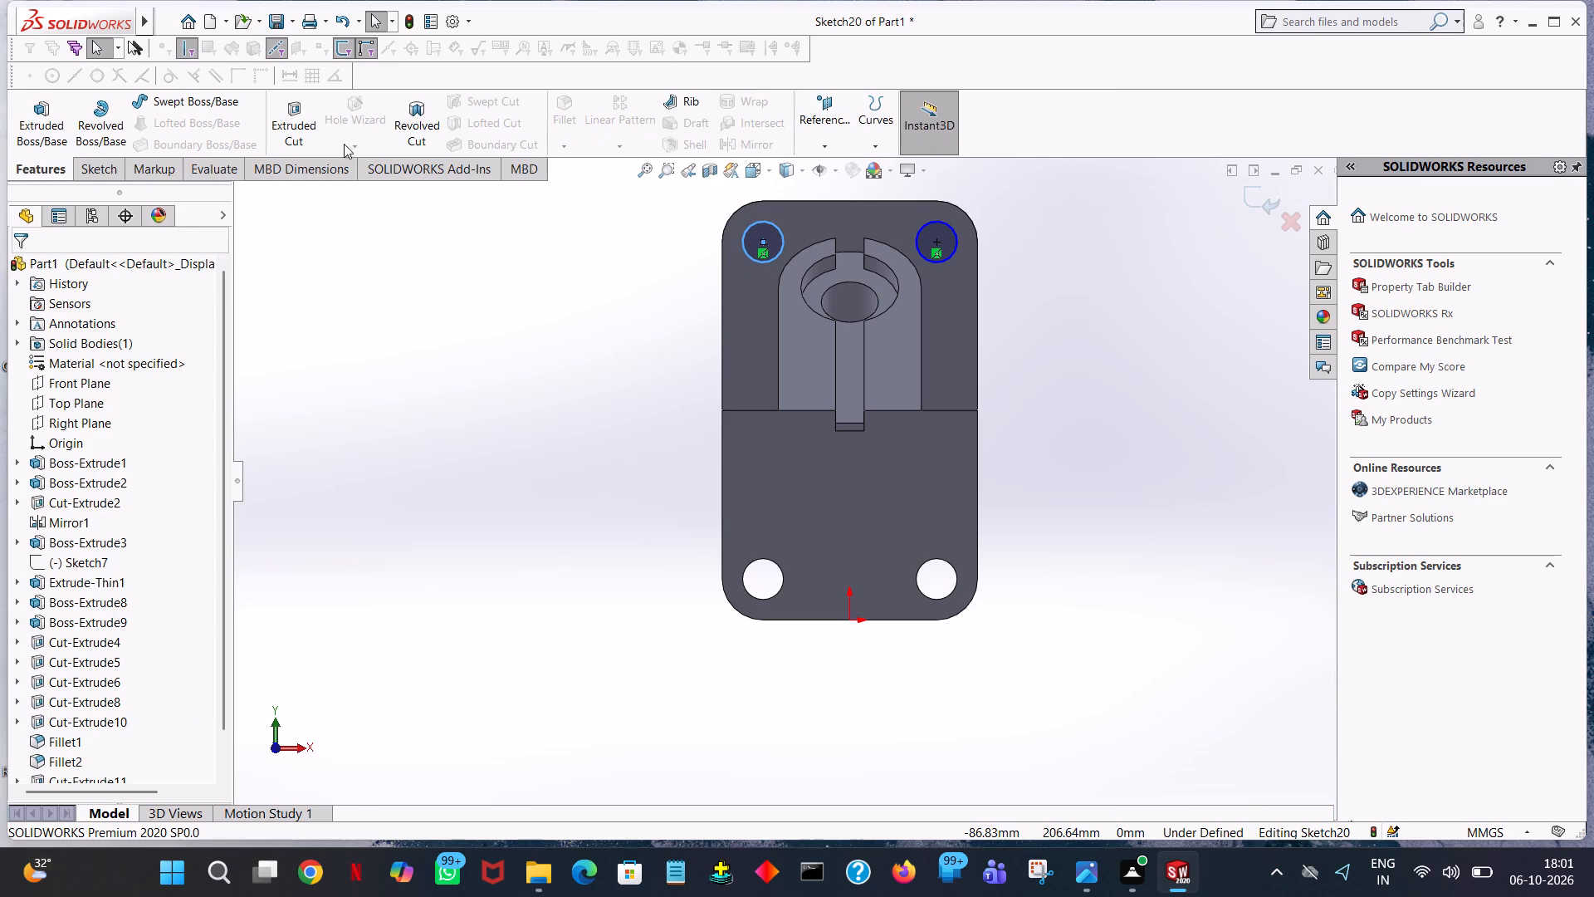
left_click(296, 120)
middle_click_drag(1026, 337, 863, 349)
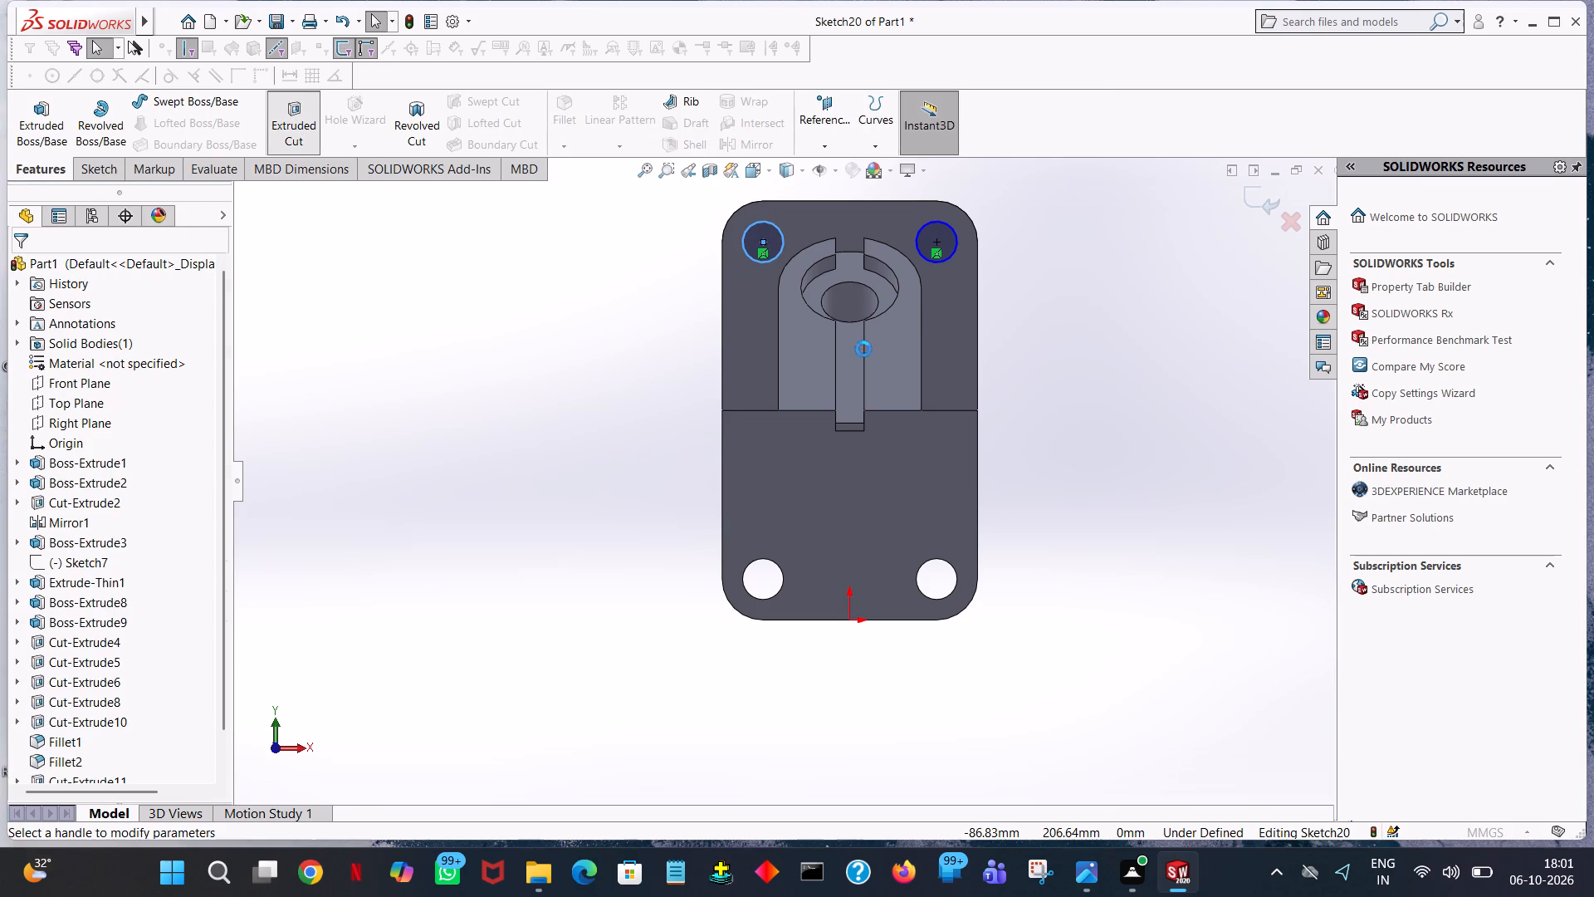
middle_click_drag(863, 349, 846, 365)
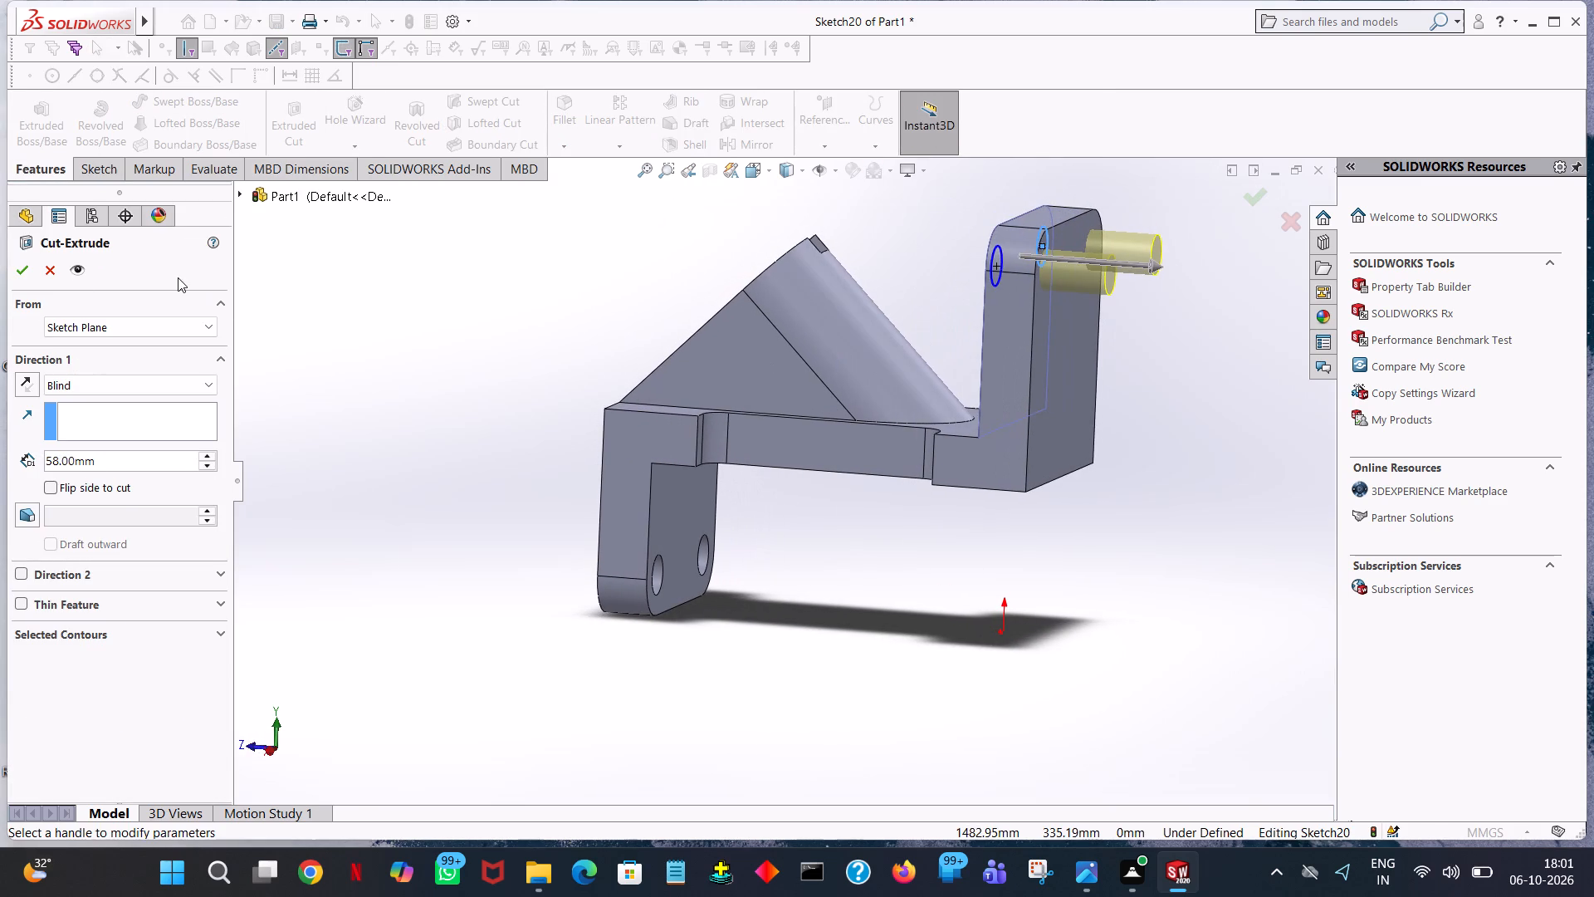
left_click(22, 264)
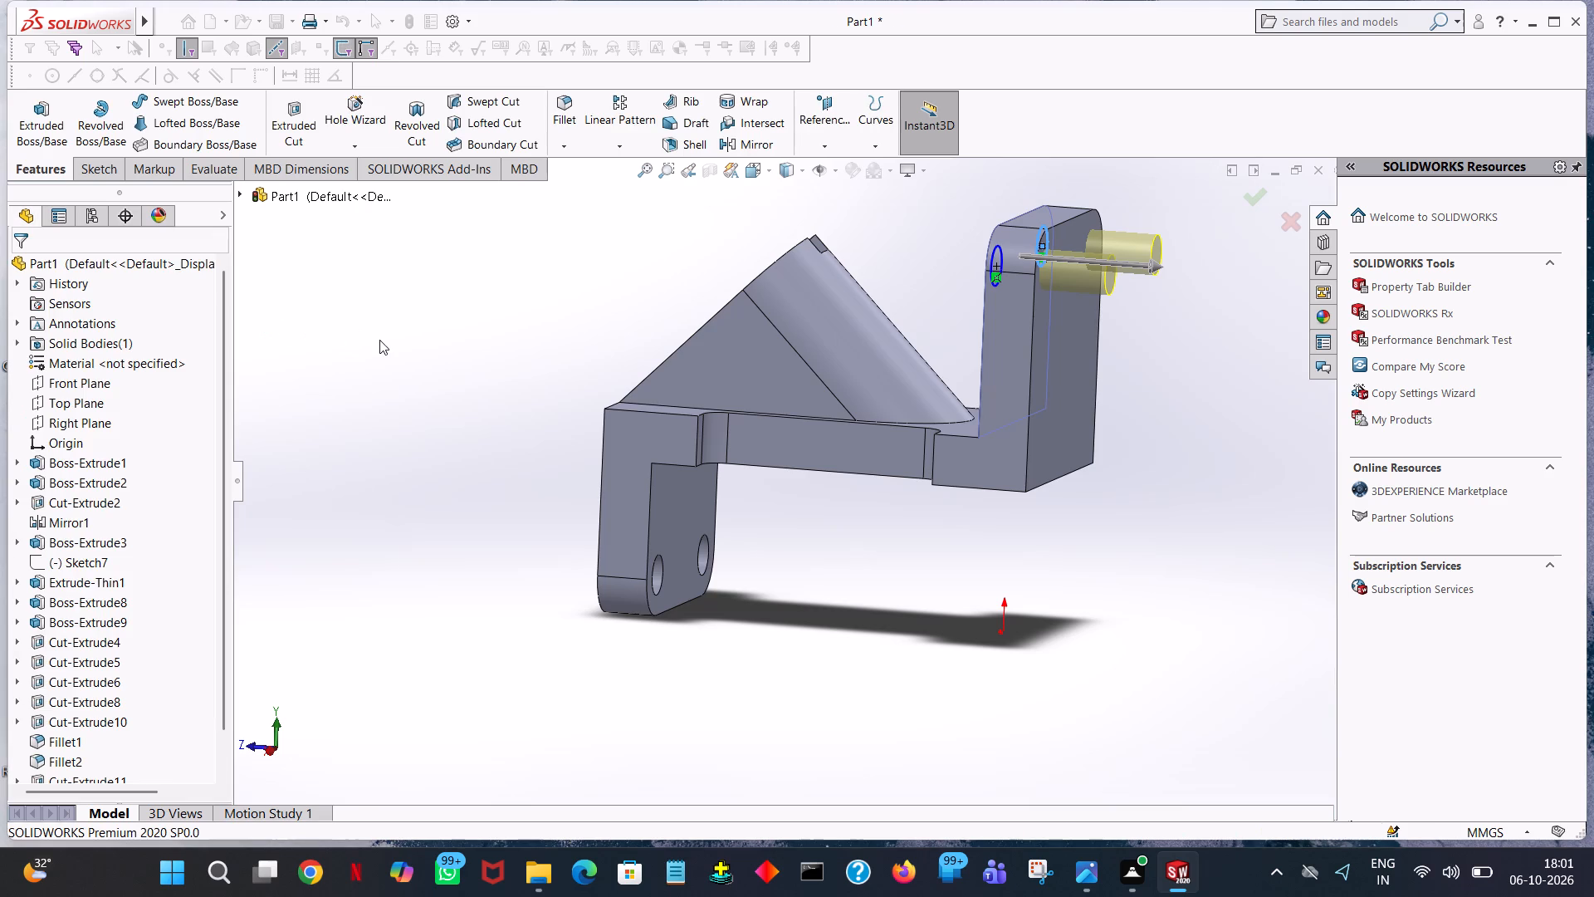
left_click(393, 292)
Fillet the edge where the inclined boss's side meets the horizontal web with a 2 mm radius, using tangent propagation.
middle_click_drag(657, 342, 733, 344)
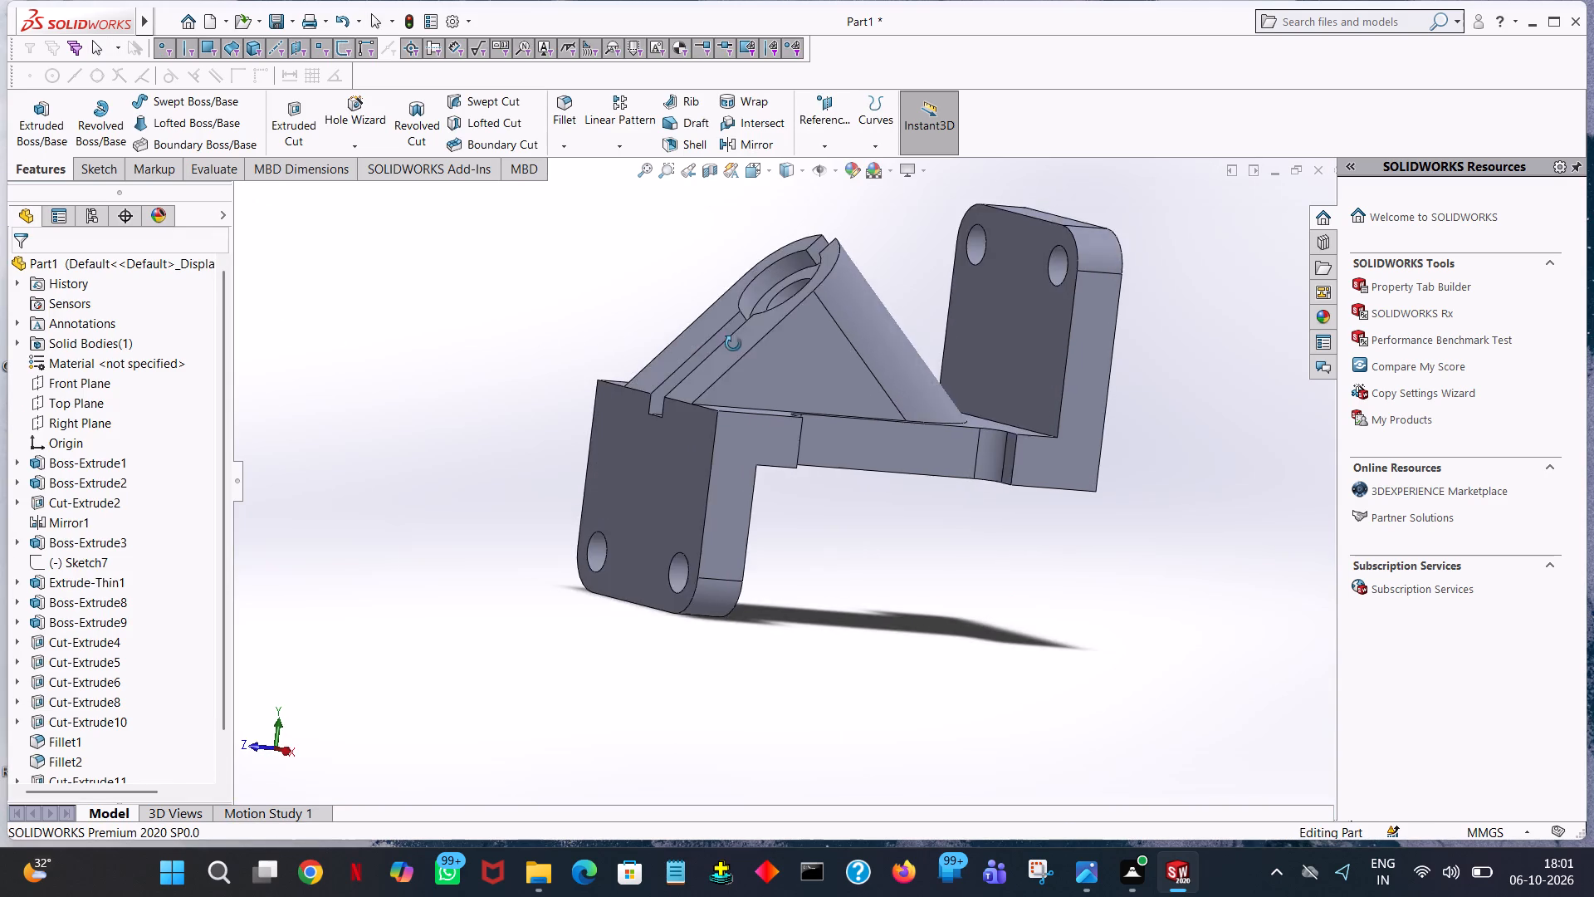
middle_click_drag(733, 344, 809, 424)
scroll(785, 423, "down", 6, "ctrl")
scroll(795, 424, "up", 7, "ctrl")
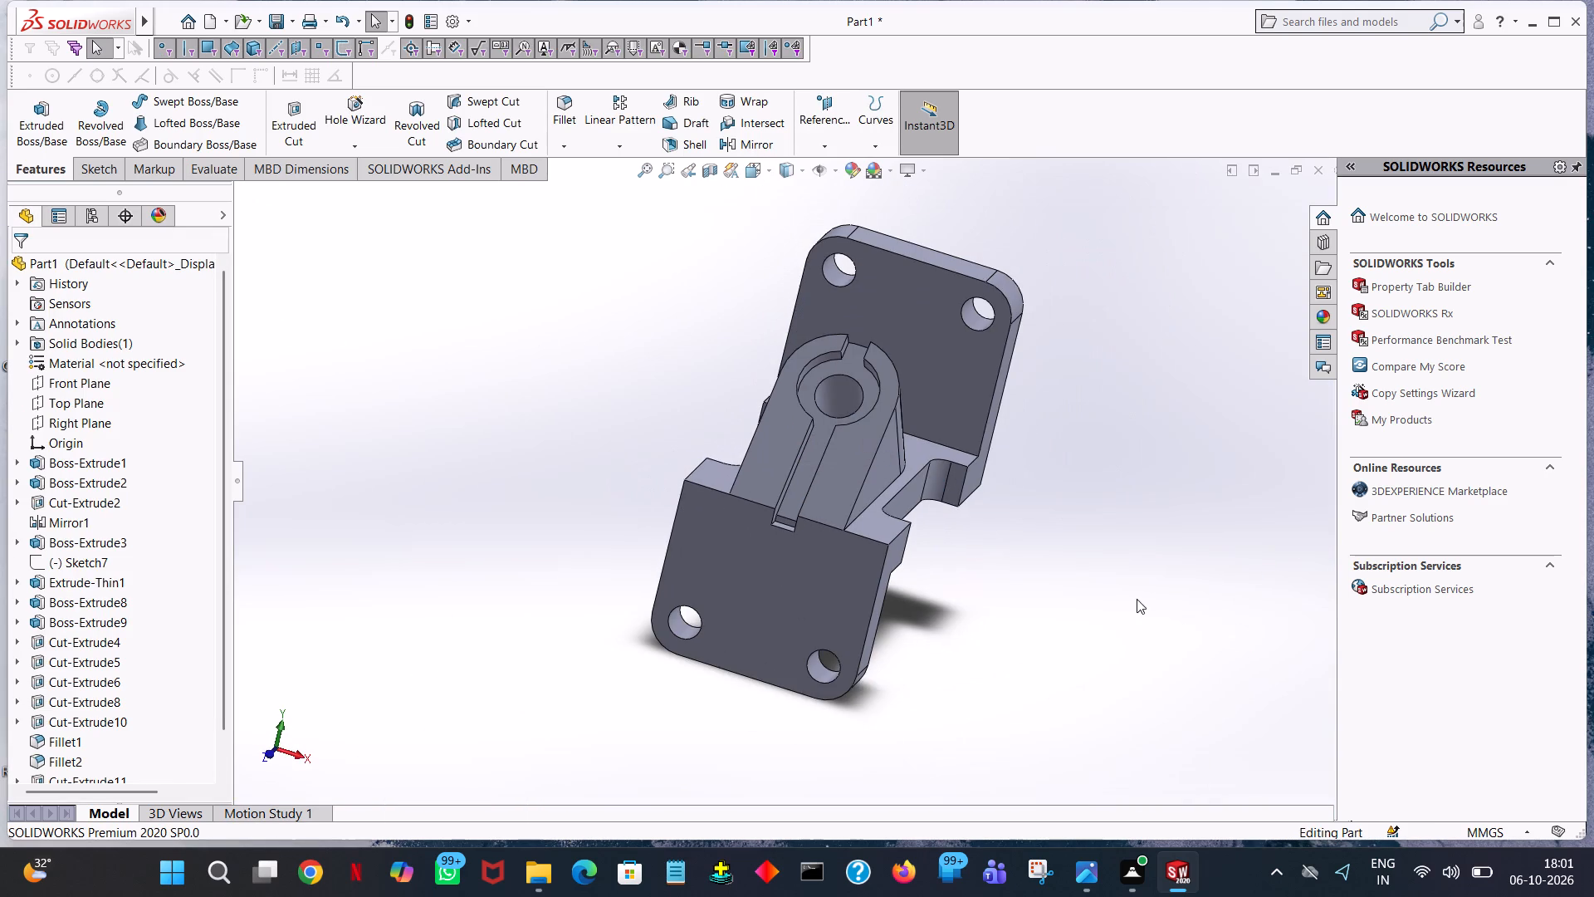
middle_click_drag(1112, 588, 1035, 575)
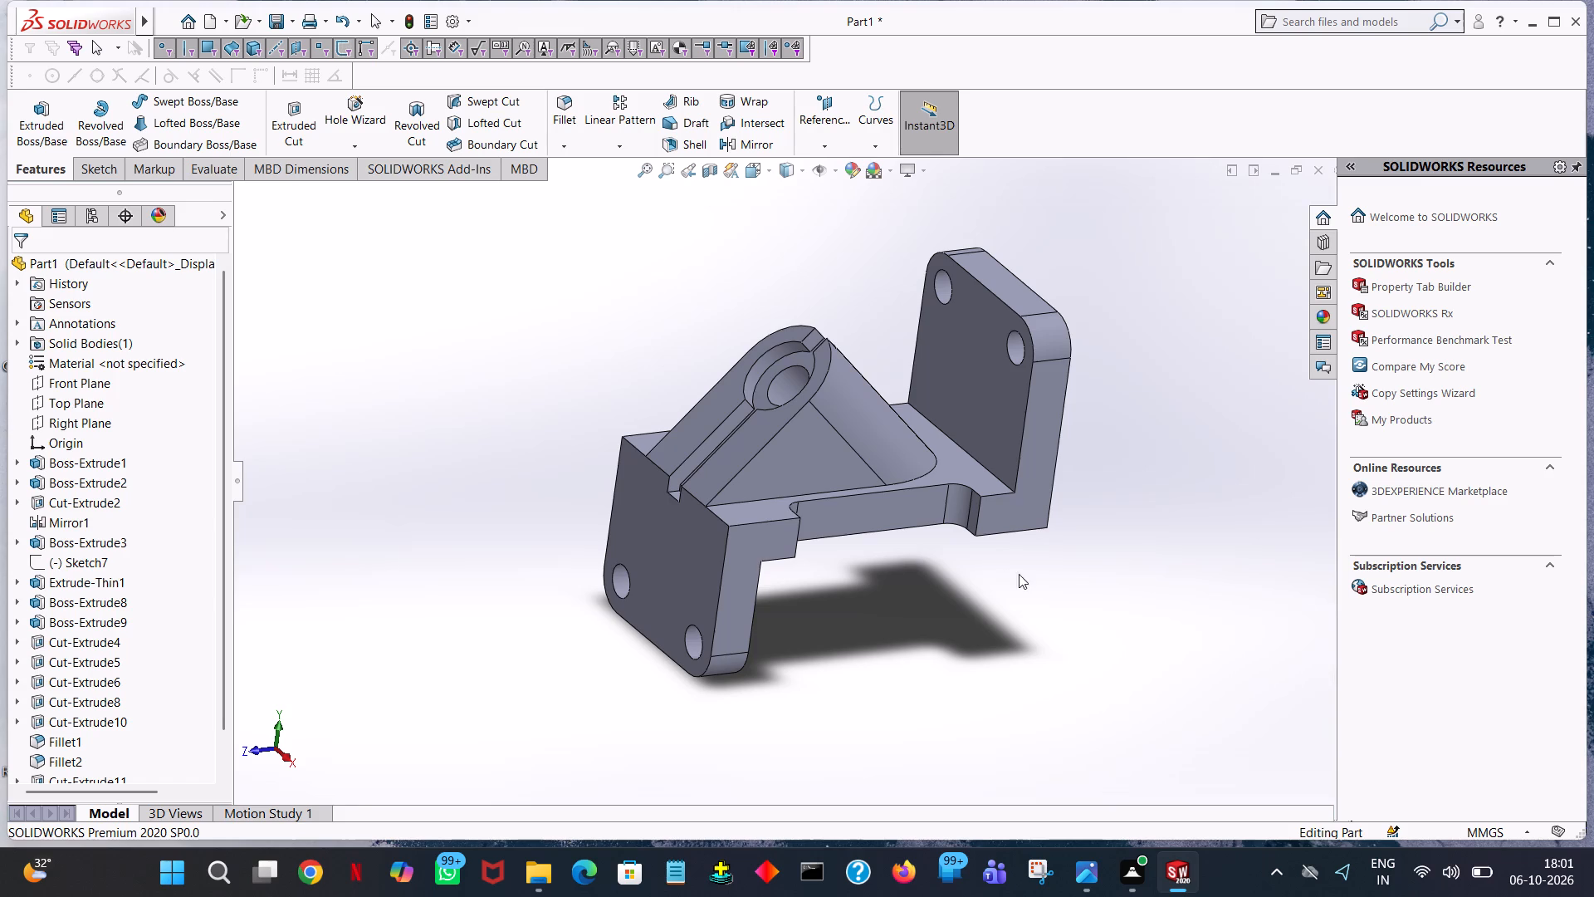
left_click(550, 111)
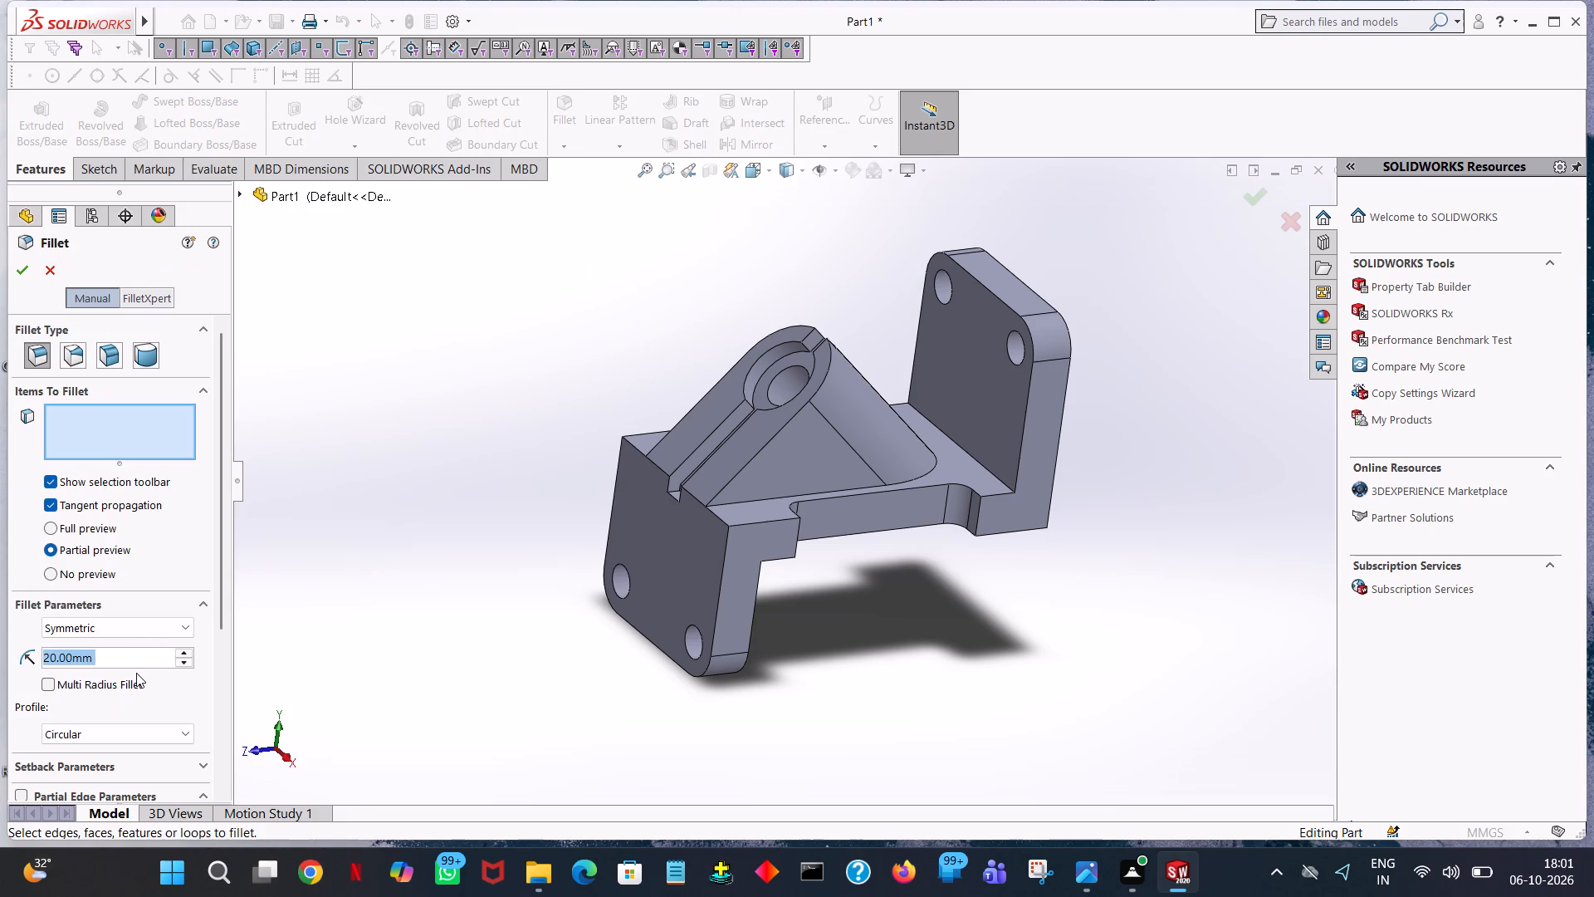
key("2")
left_click(496, 362)
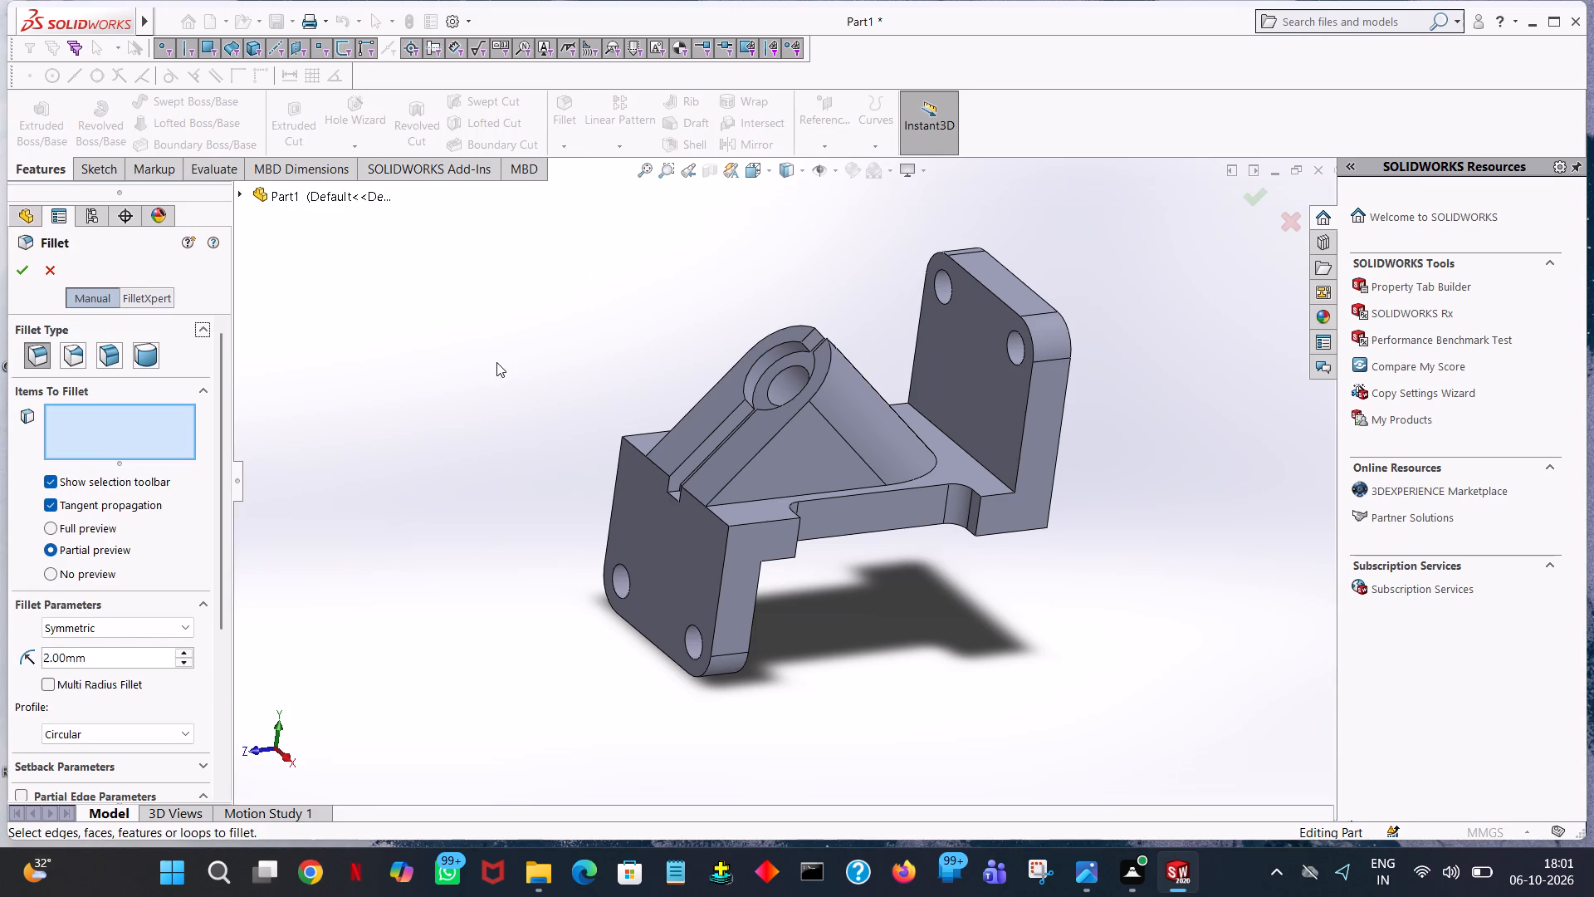
left_click(835, 492)
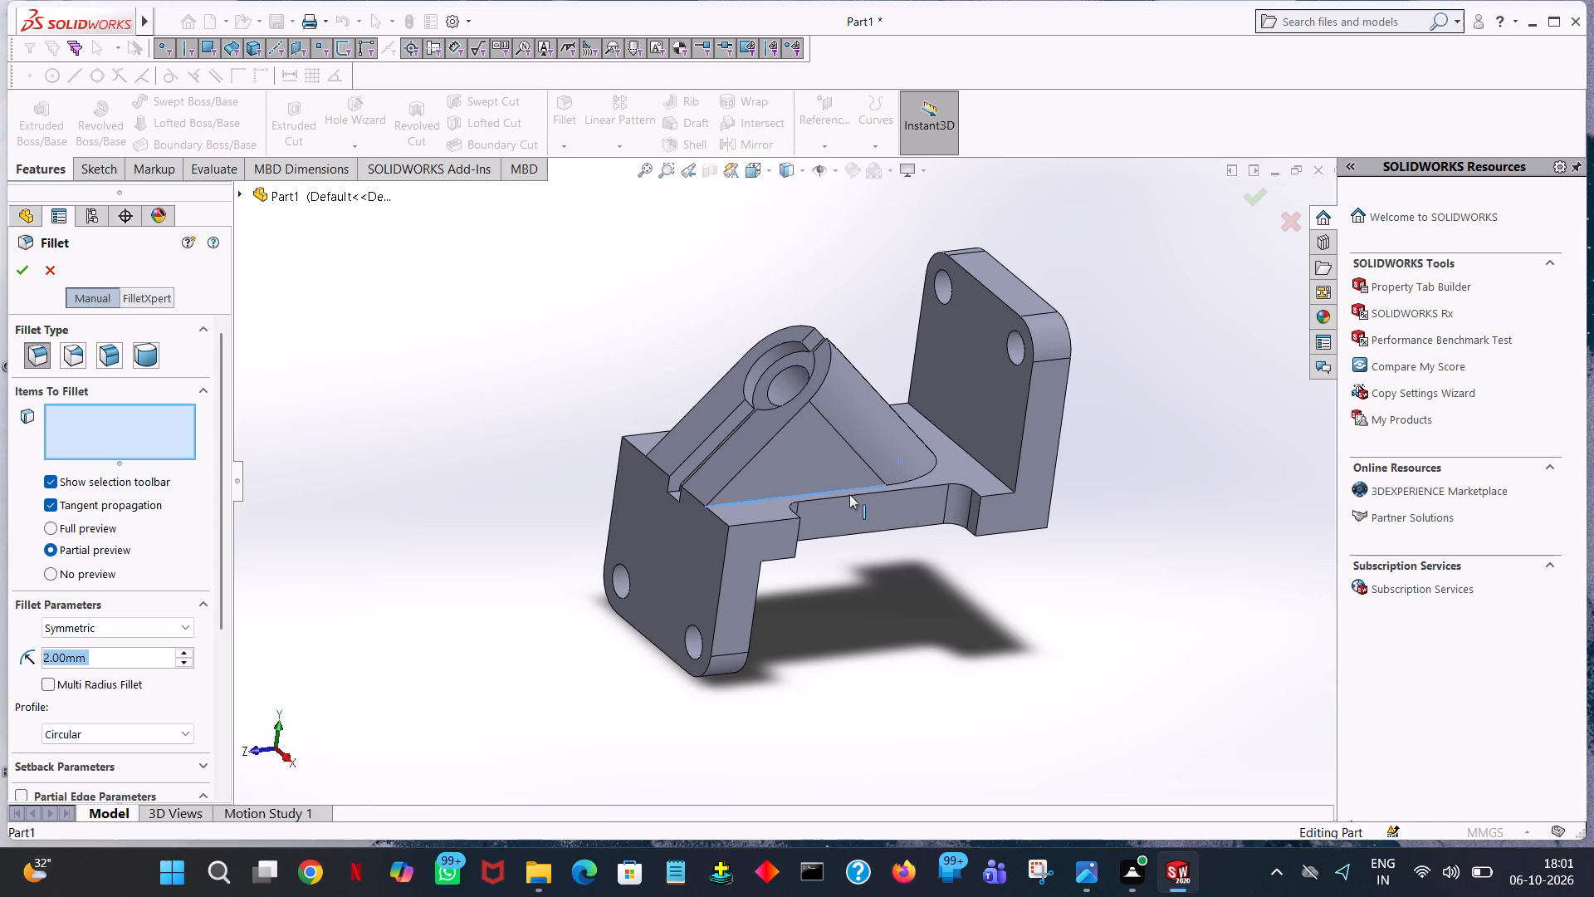
left_click(30, 277)
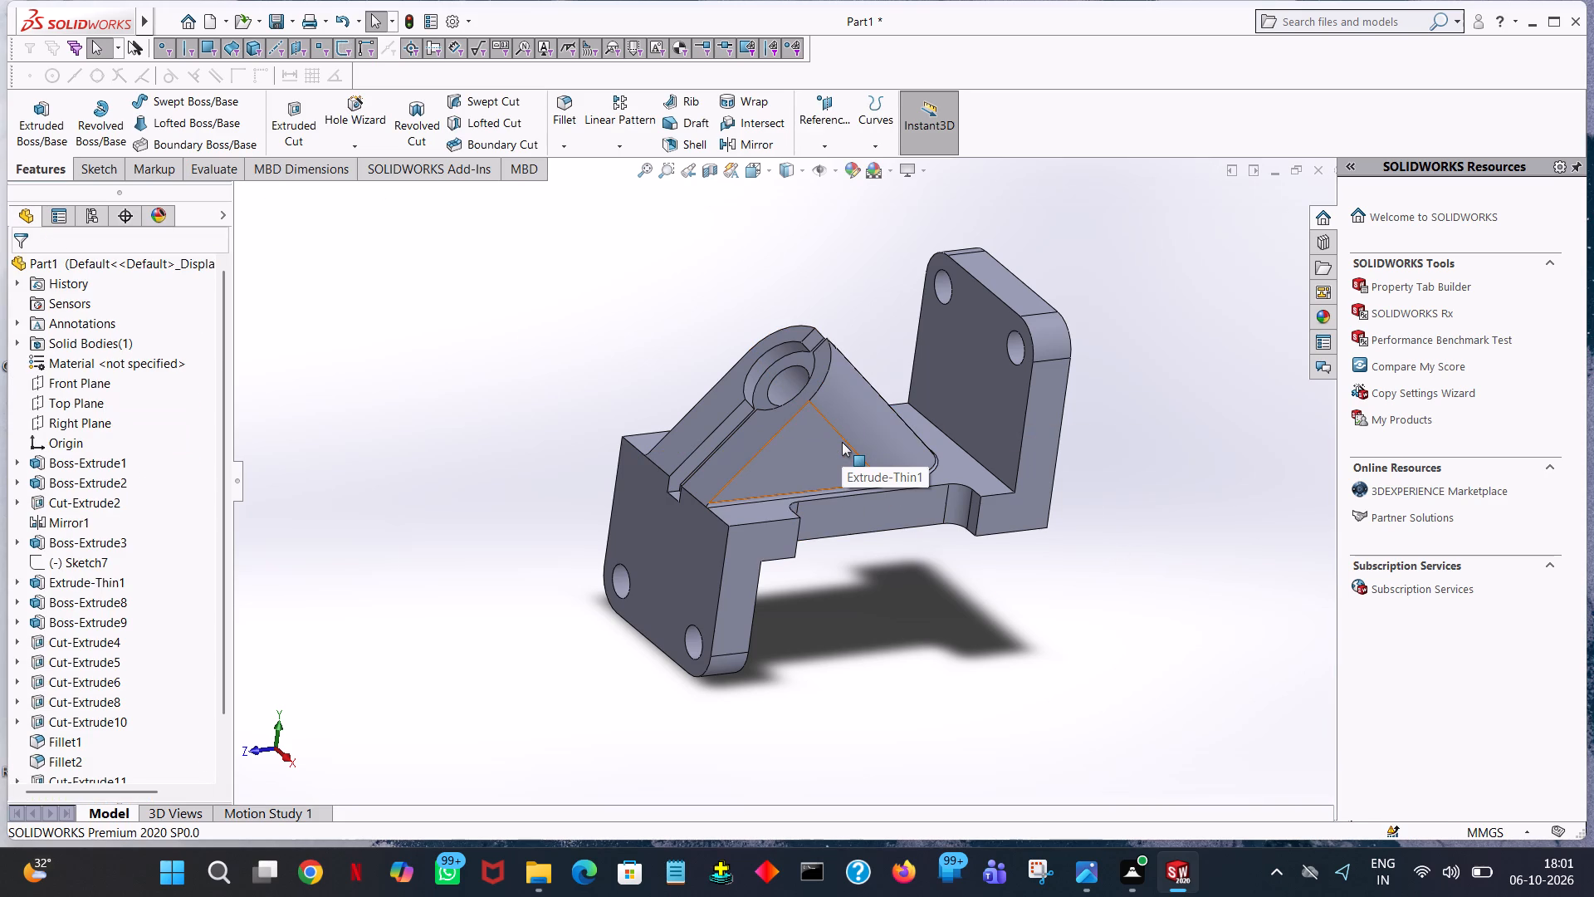
Start a boss sketch on the horizontal web's top face with a line about 52.4 mm long from the upper plate's inner-edge midpoint and a 7.5 mm perpendicular line.
left_click(52, 135)
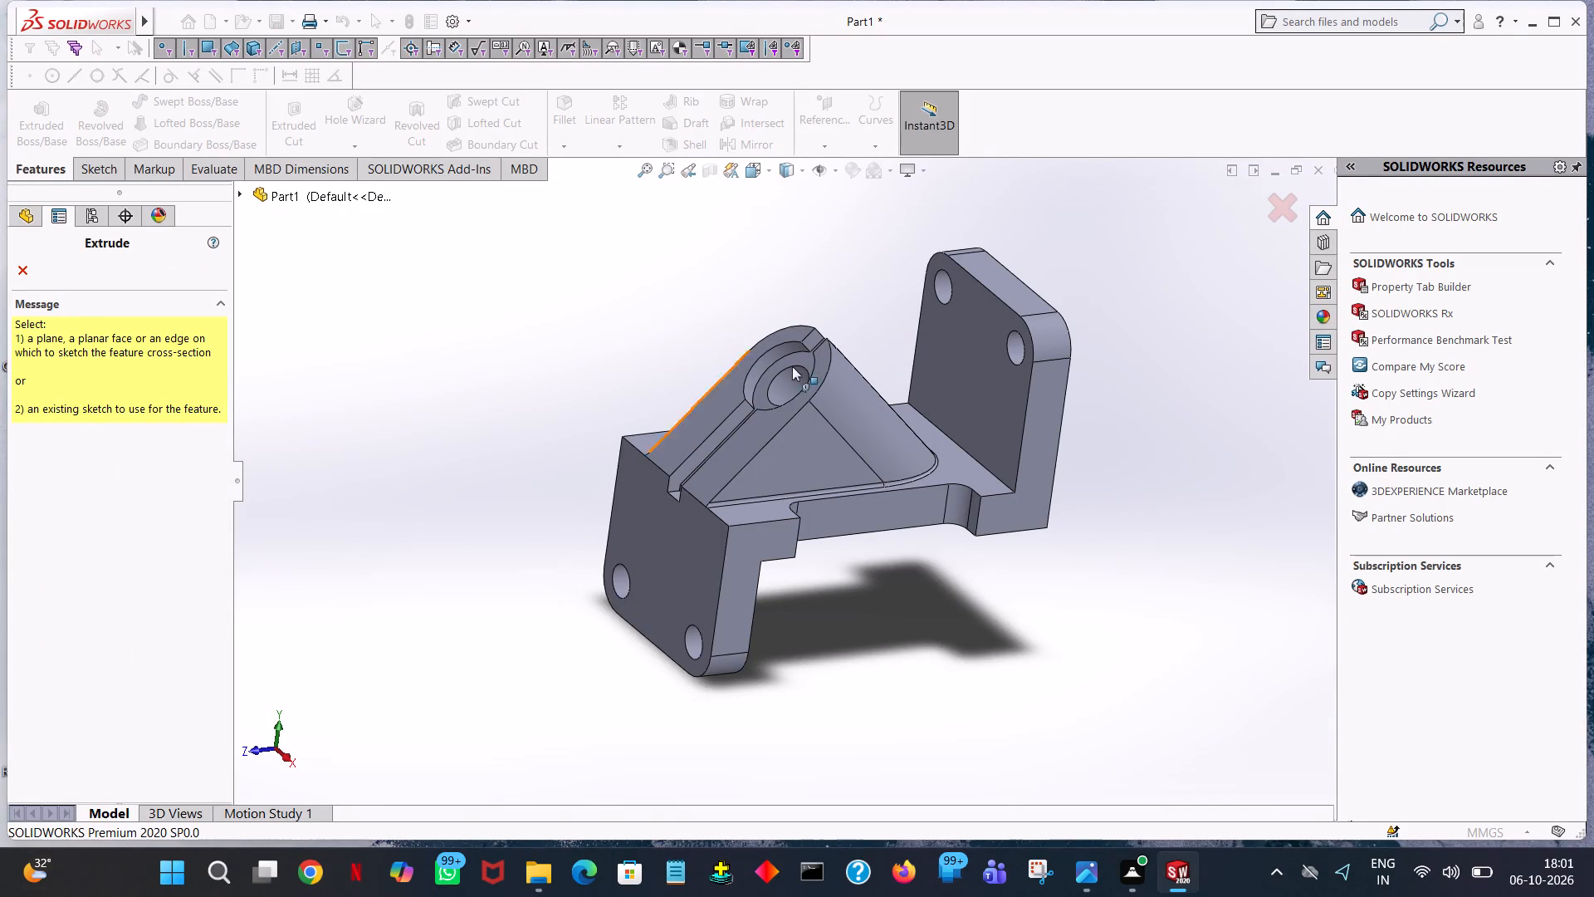
left_click(961, 463)
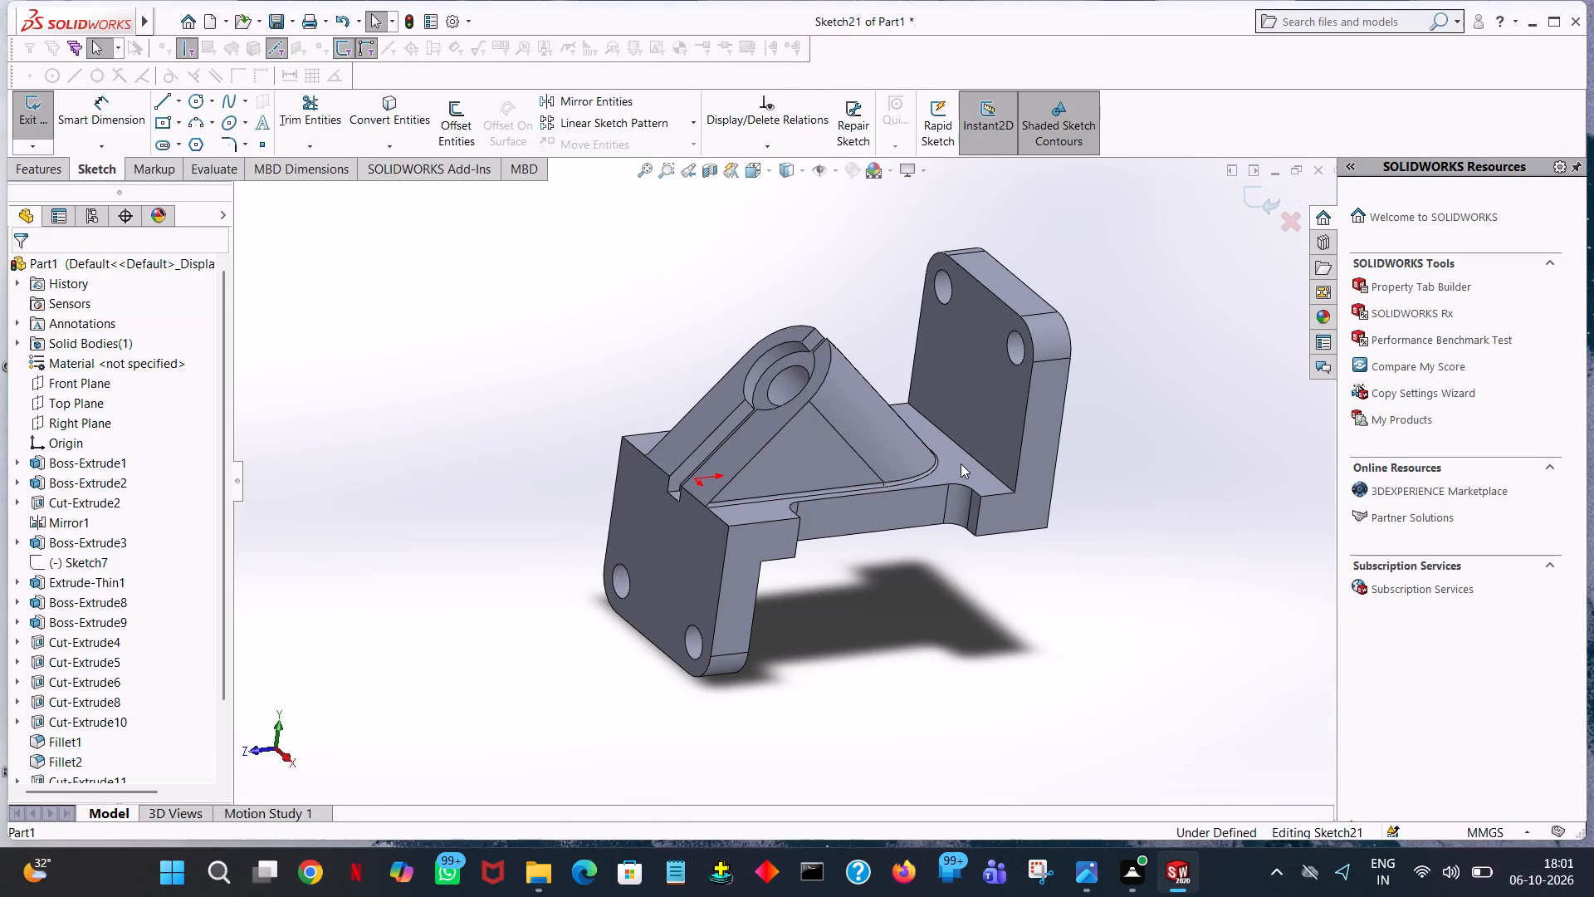
key("space")
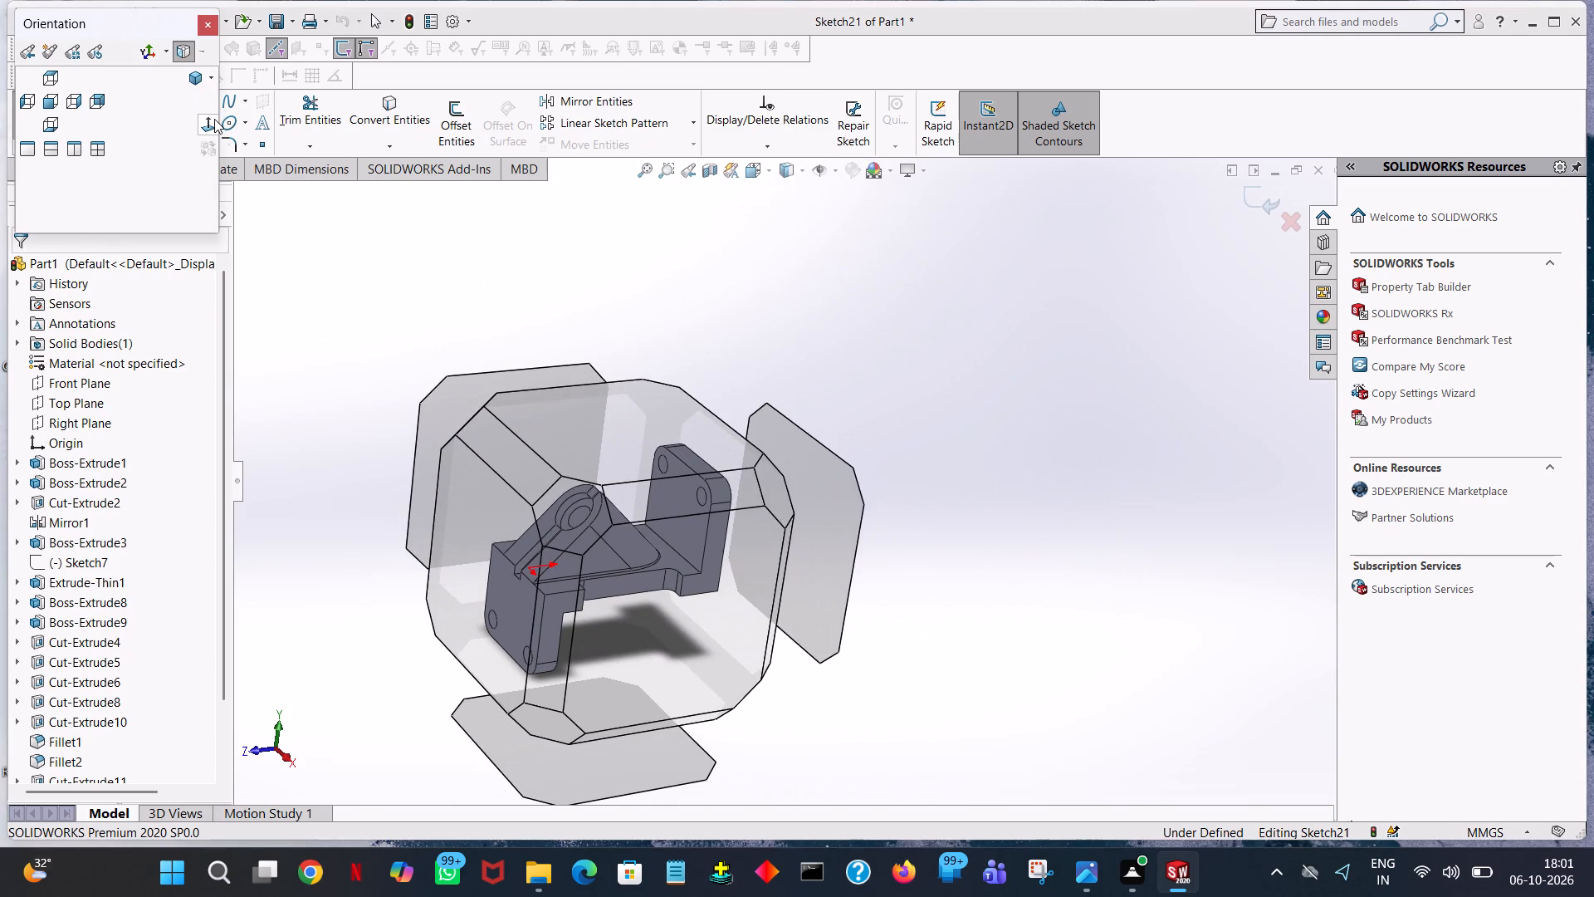
left_click(214, 119)
scroll(791, 360, "down", 2, "ctrl")
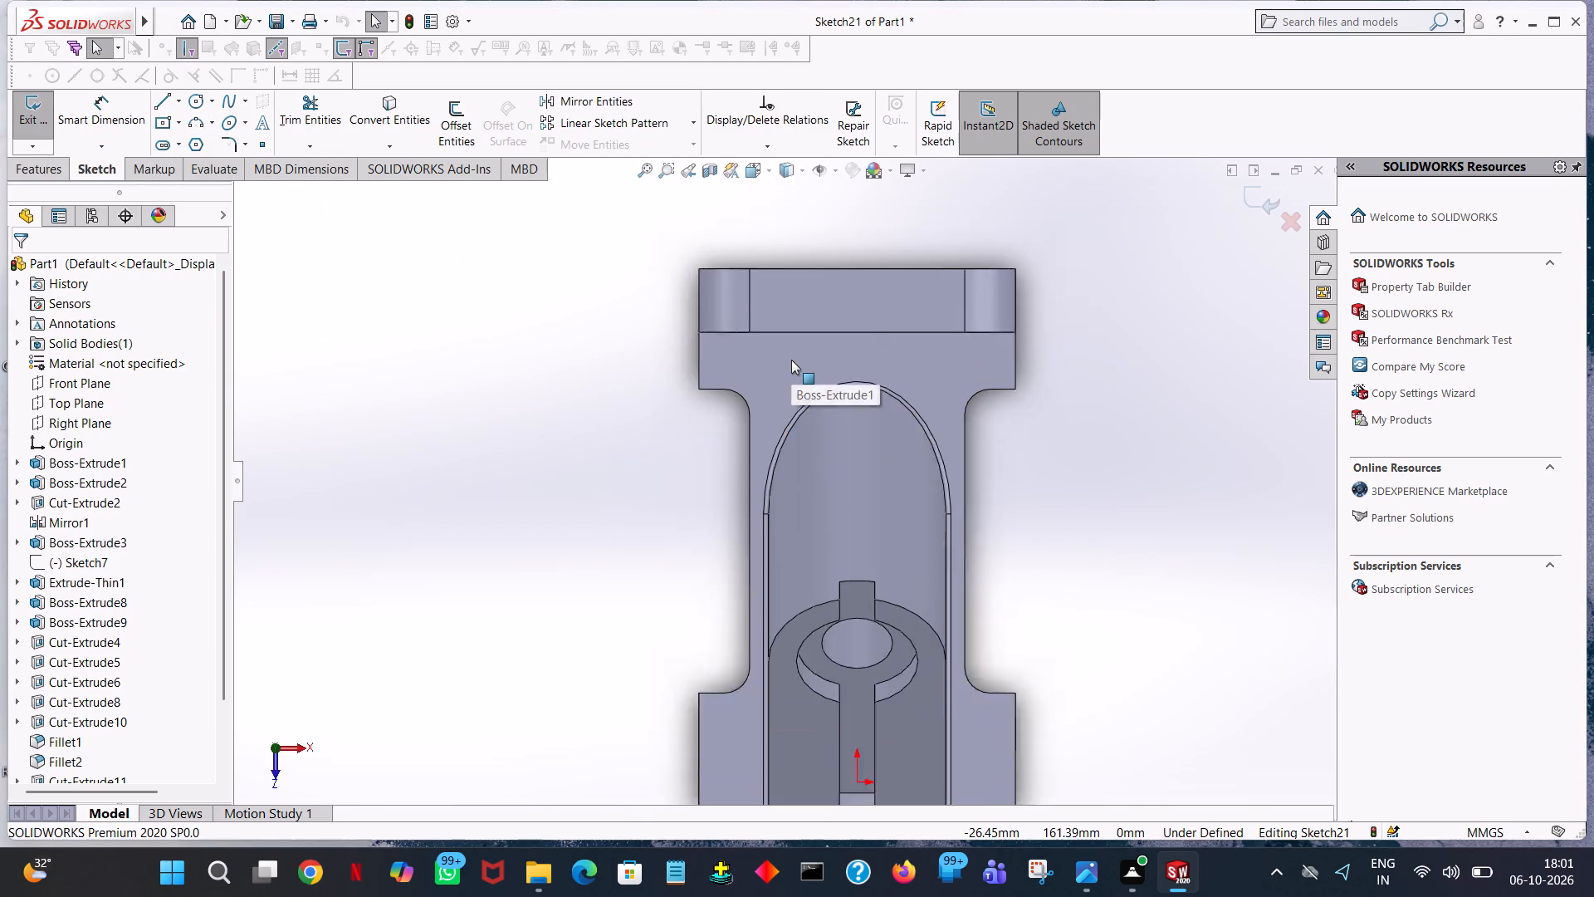
scroll(791, 360, "down", 1, "ctrl")
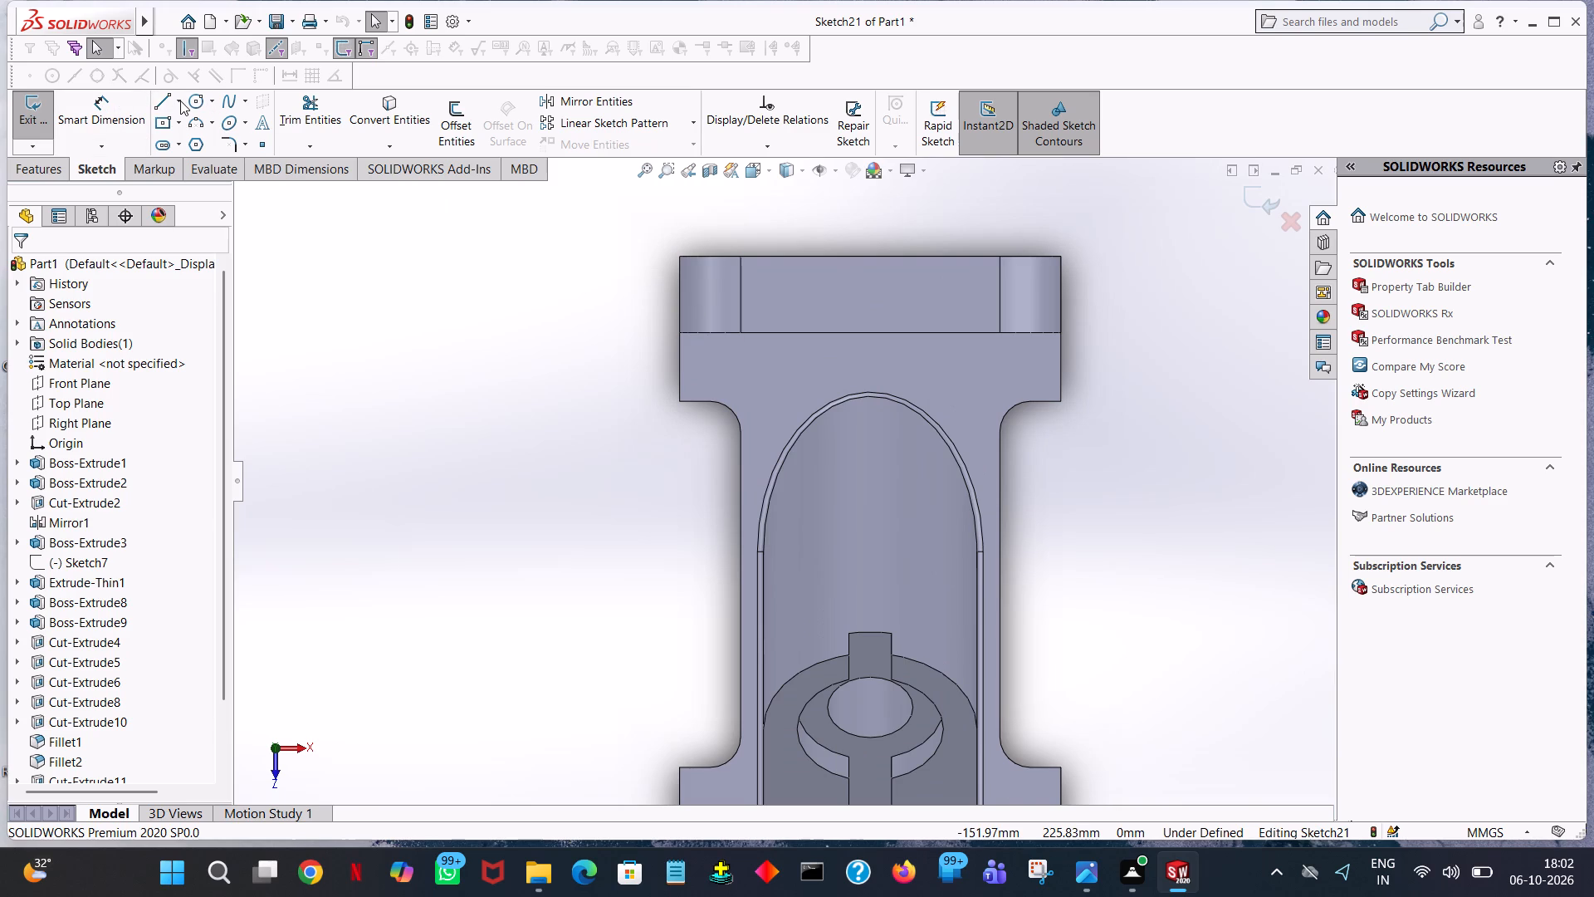
left_click(155, 102)
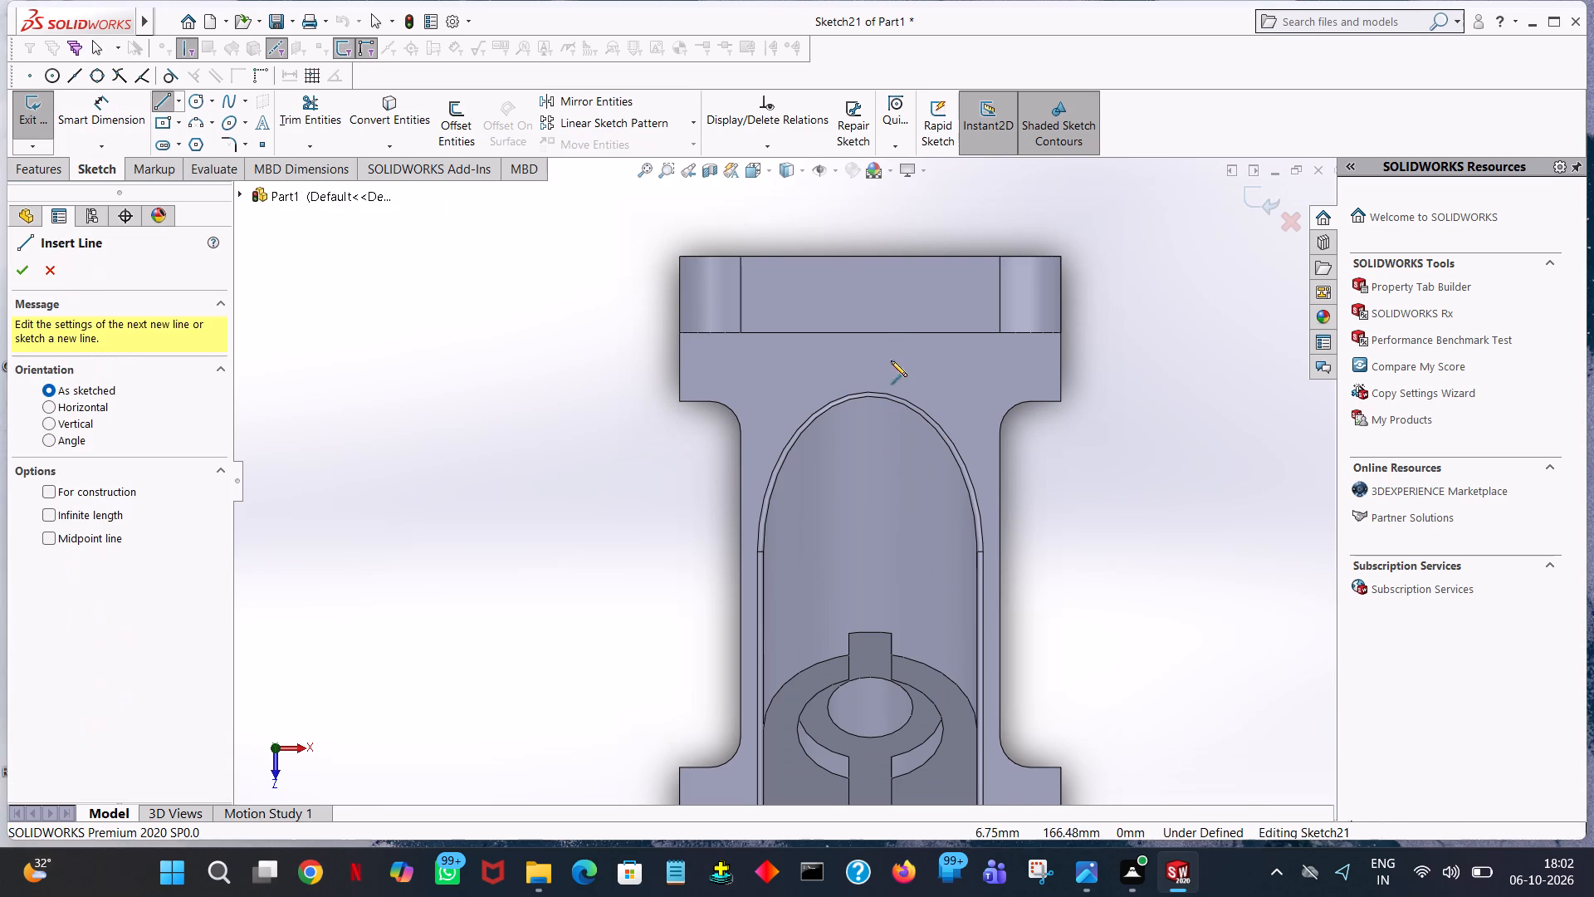
left_click(870, 330)
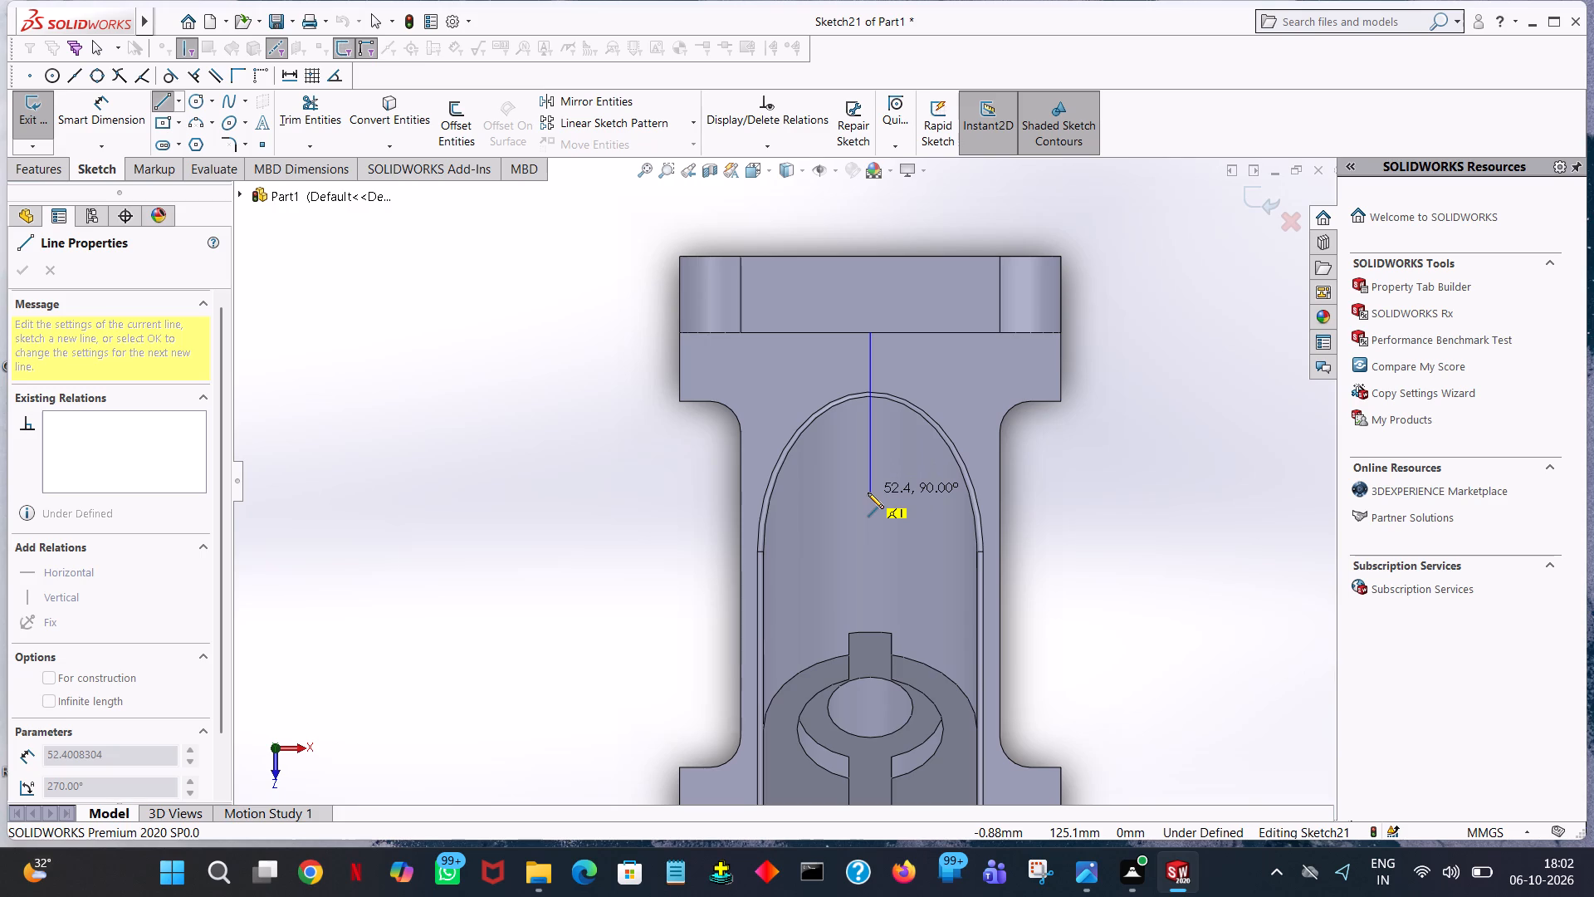
left_click(868, 493)
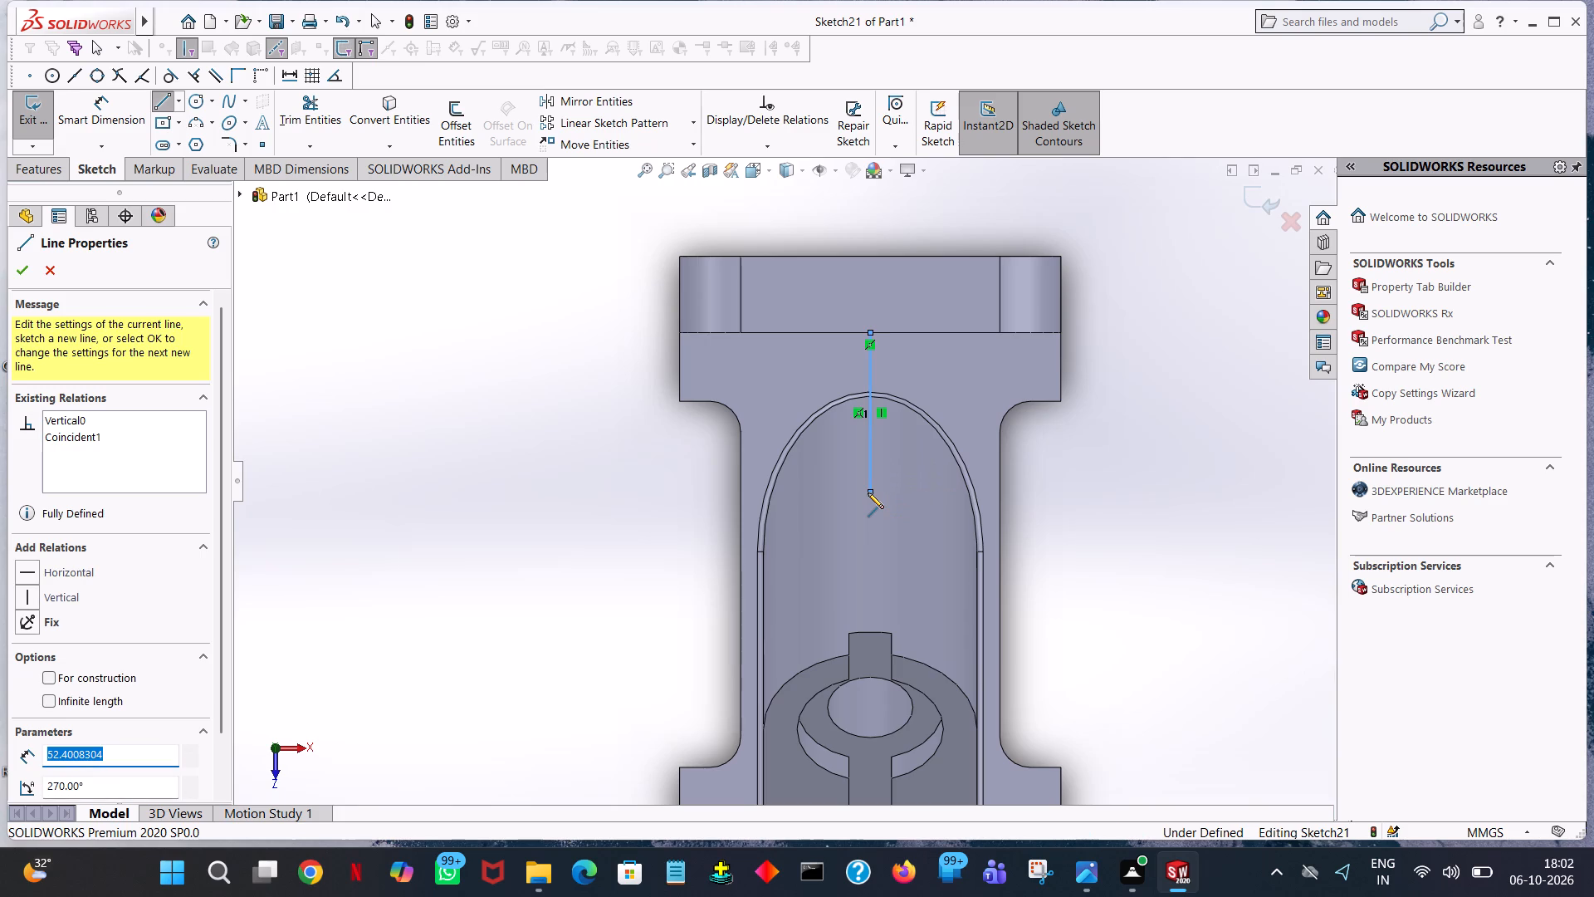
left_click(898, 493)
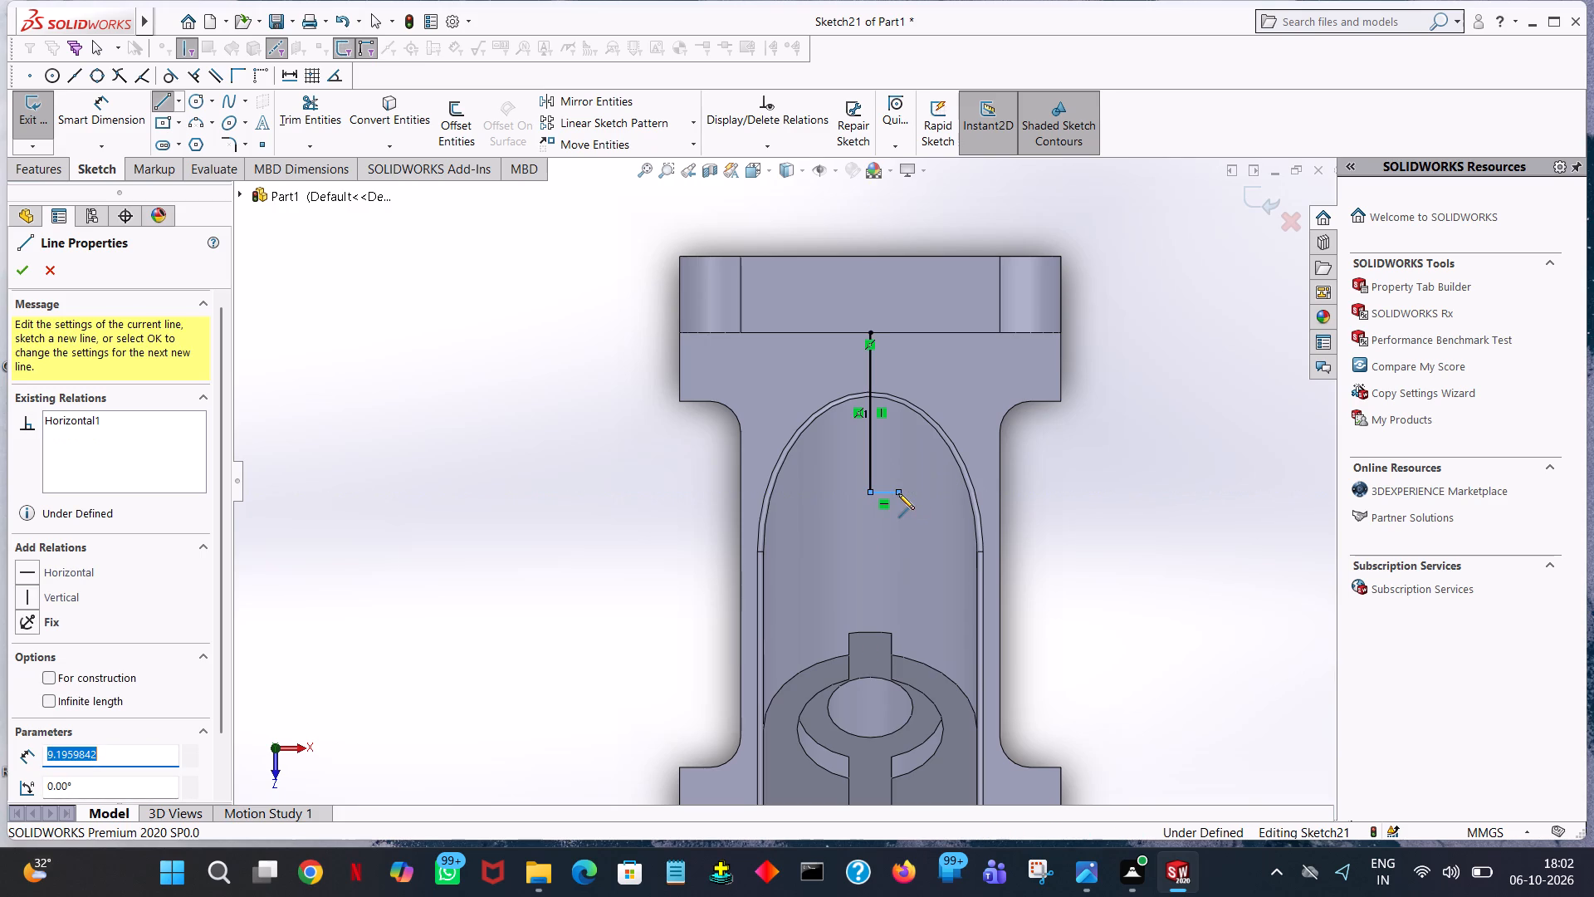
type("7.5")
key("Return")
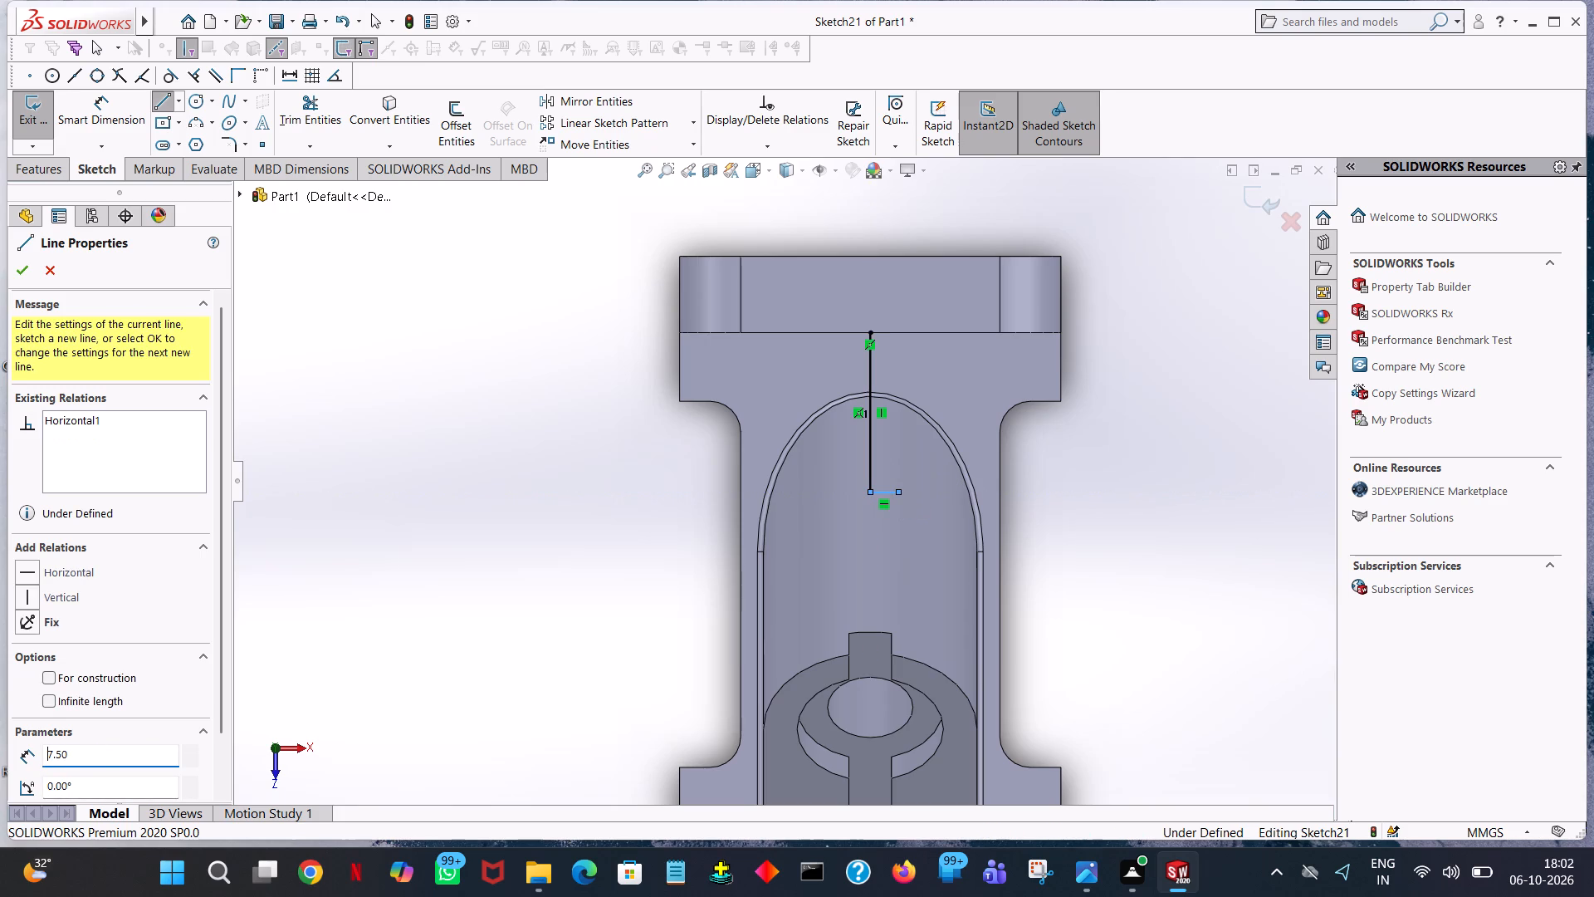
Complete a 15 mm wide rectangle around the middle line, with its far side along the upper plate's inner edge.
left_click(891, 331)
left_click(824, 331)
key("1")
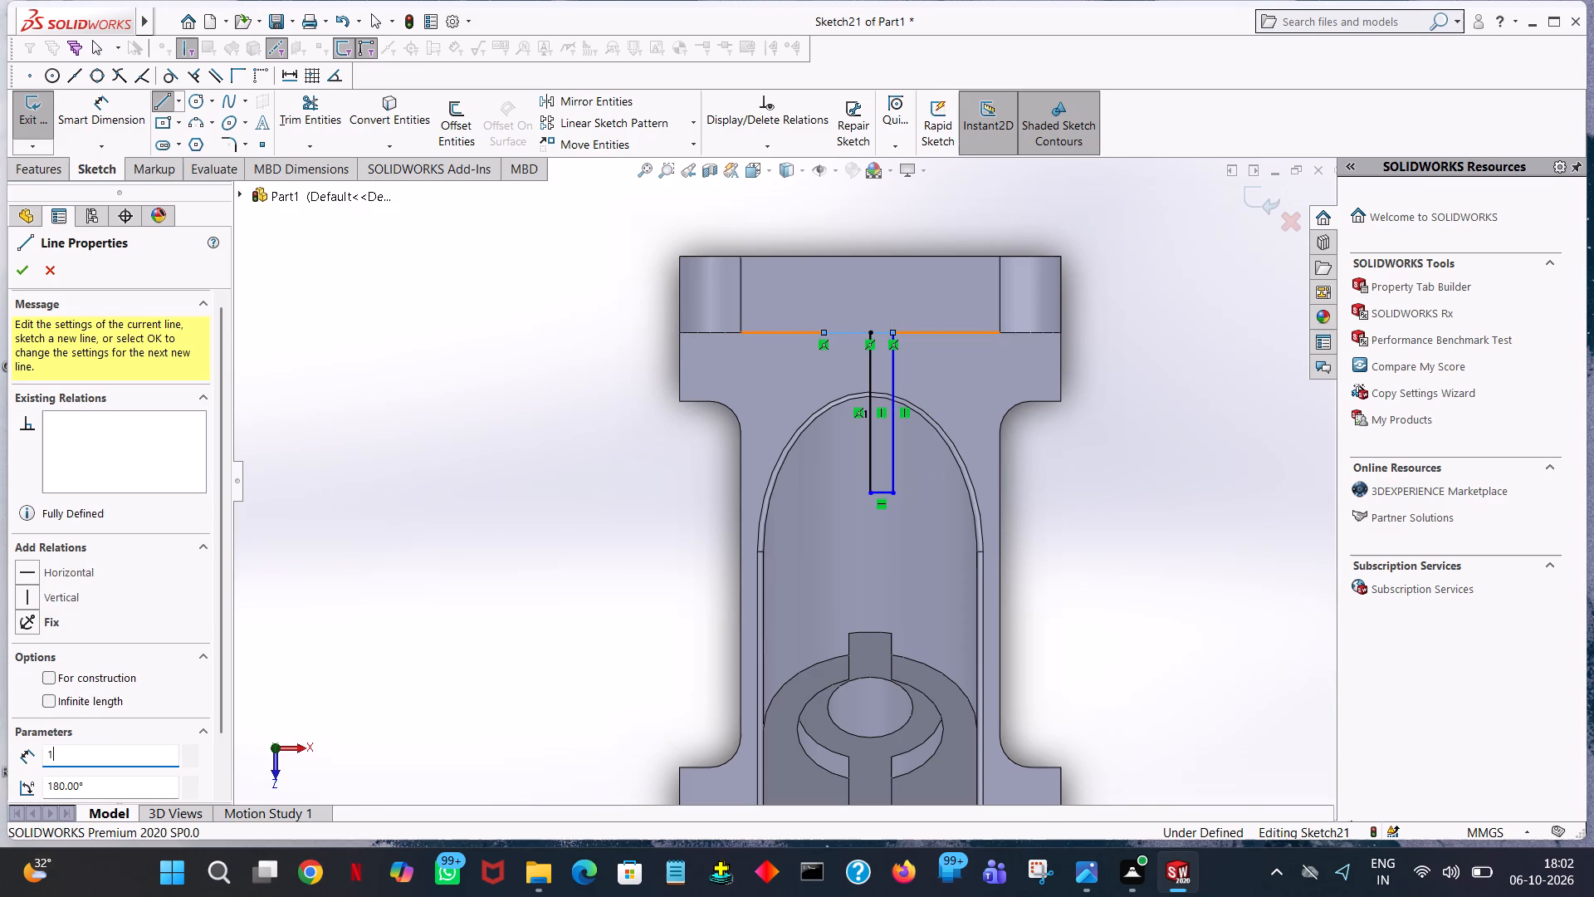
key("5")
key("Return")
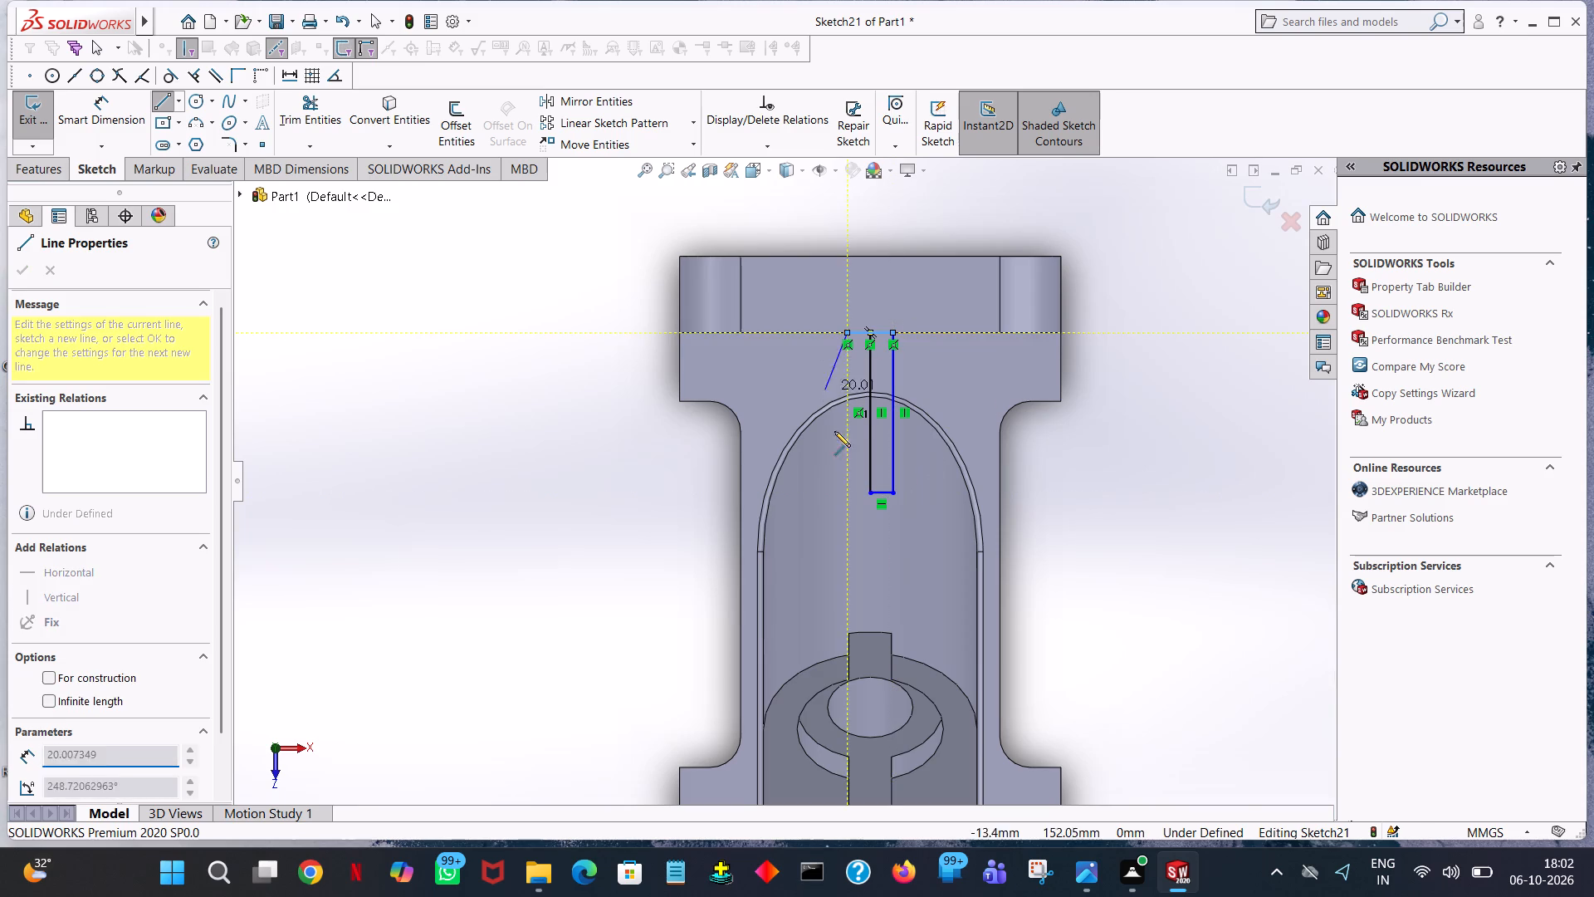
left_click(845, 495)
right_click(868, 493)
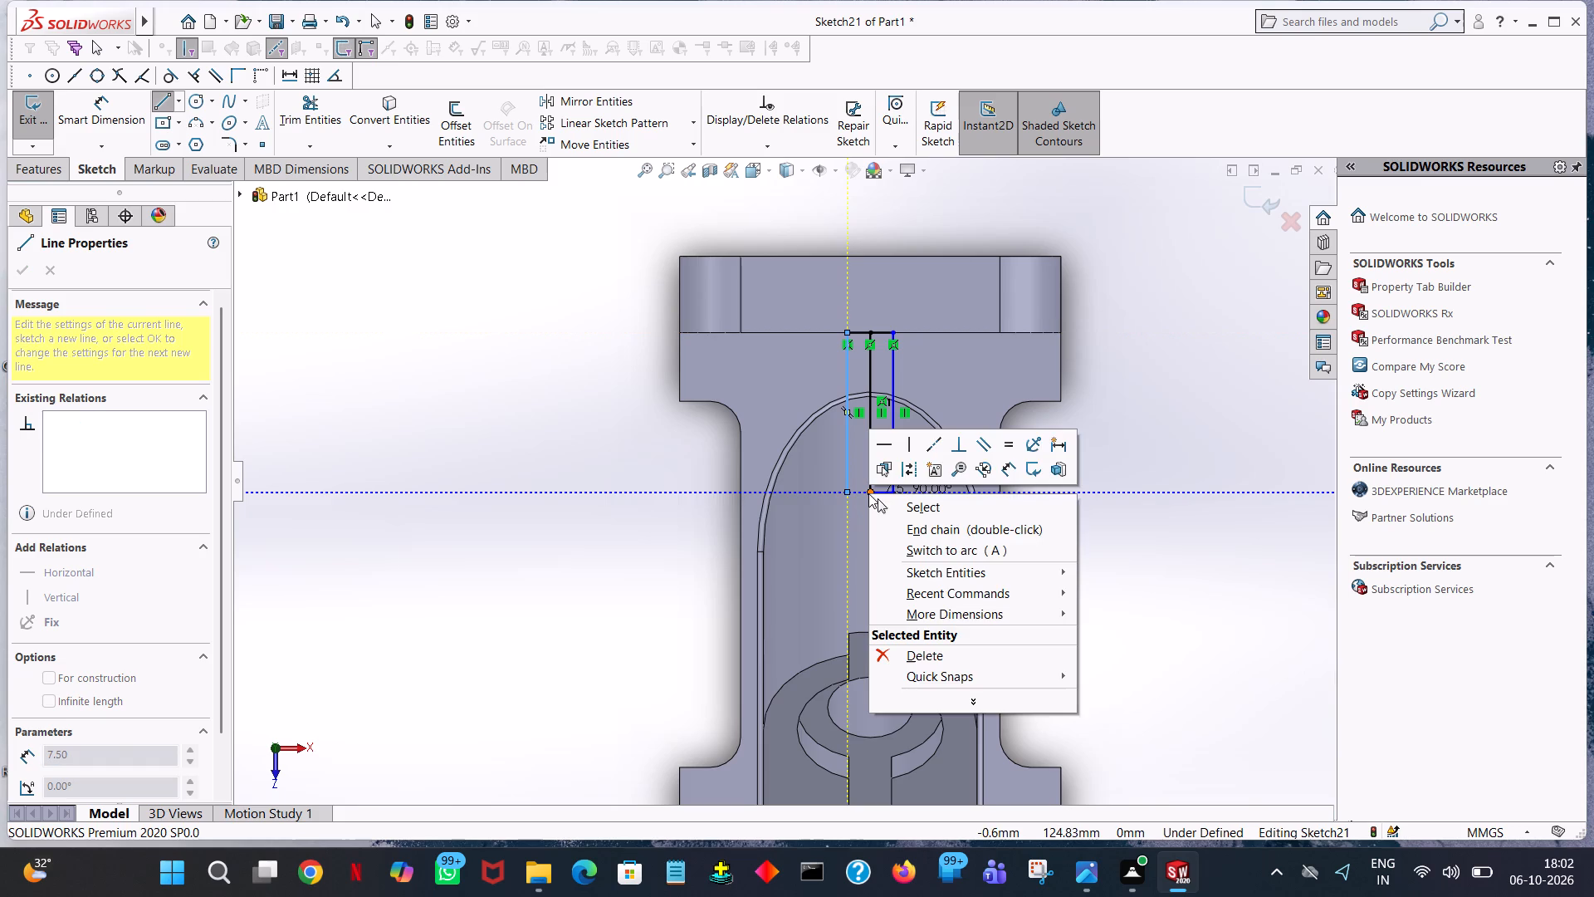
left_click(868, 493)
left_click(868, 493)
right_click(868, 493)
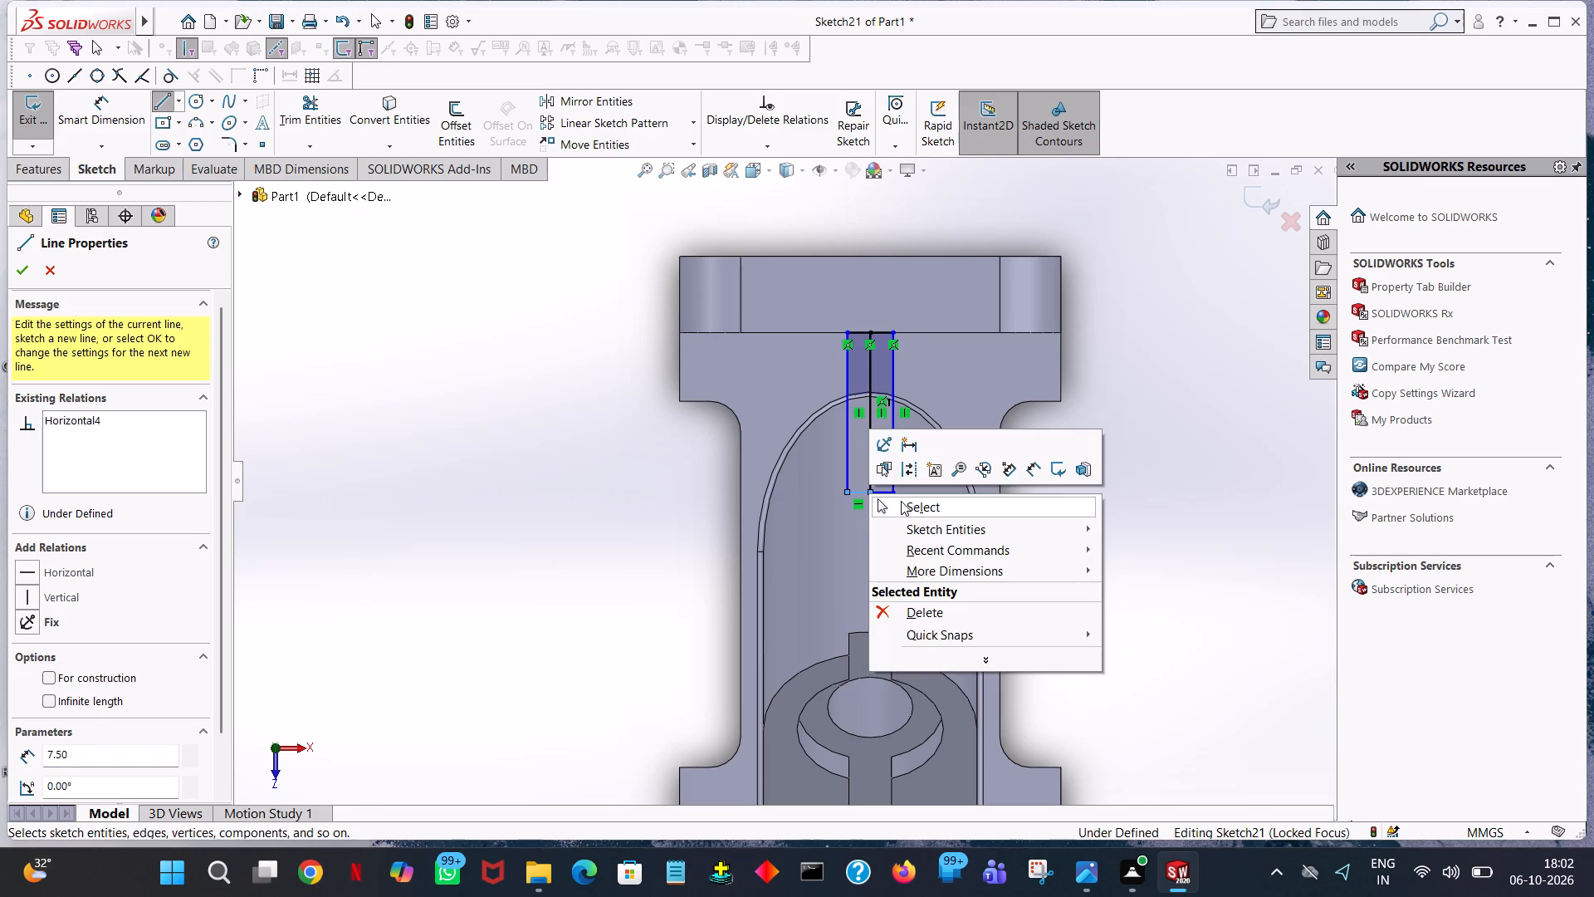
left_click(901, 501)
Trim away the middle line inside the rectangle.
left_click(319, 105)
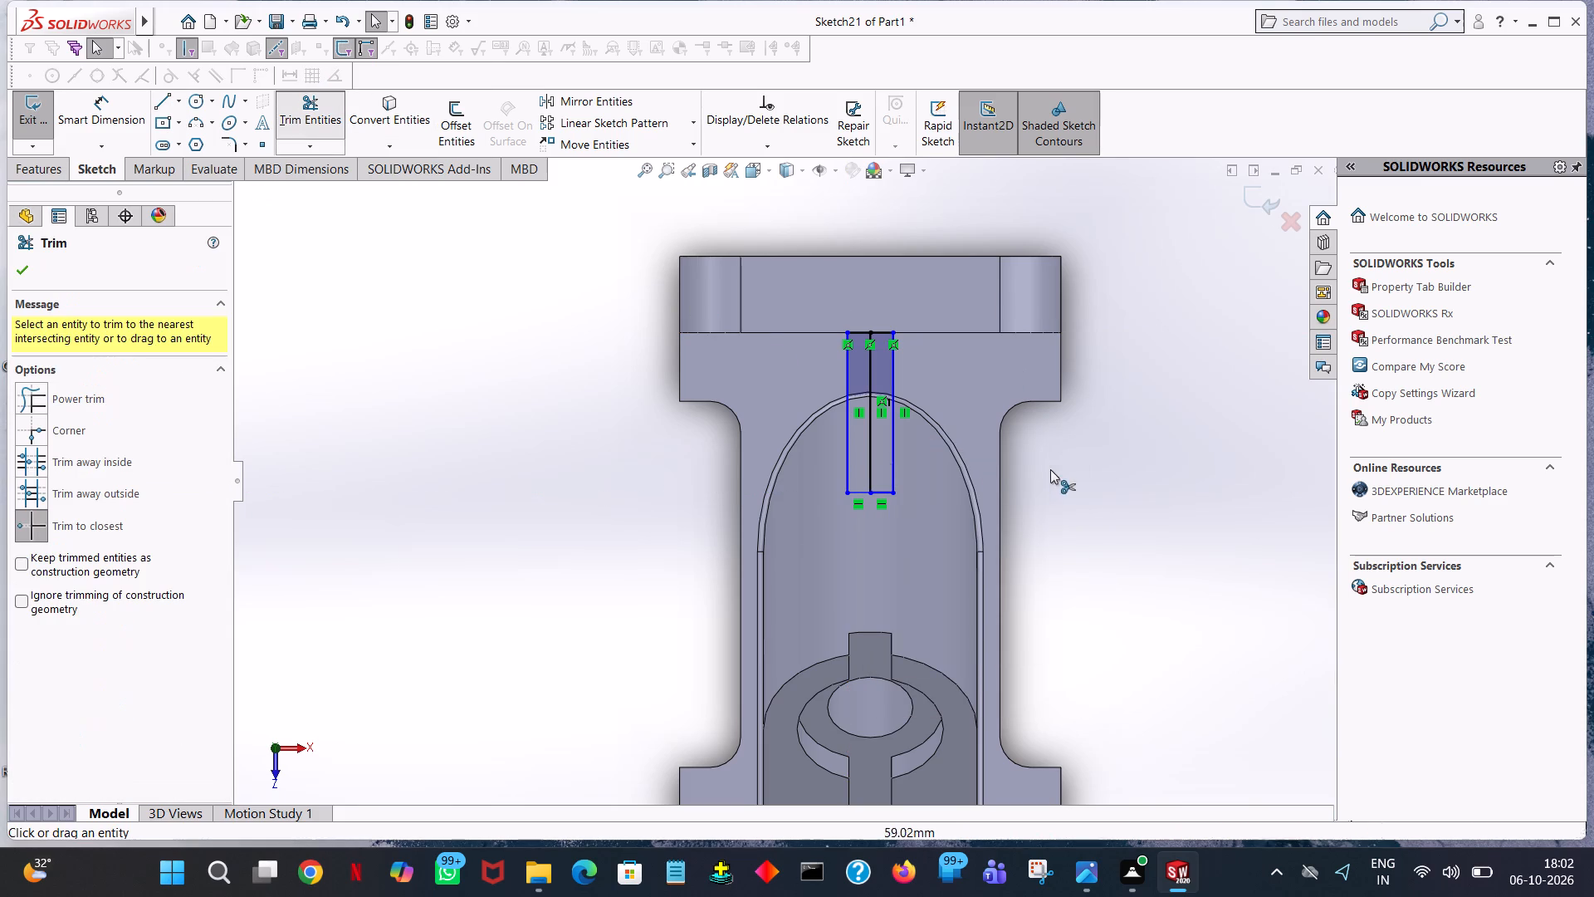
left_click(872, 456)
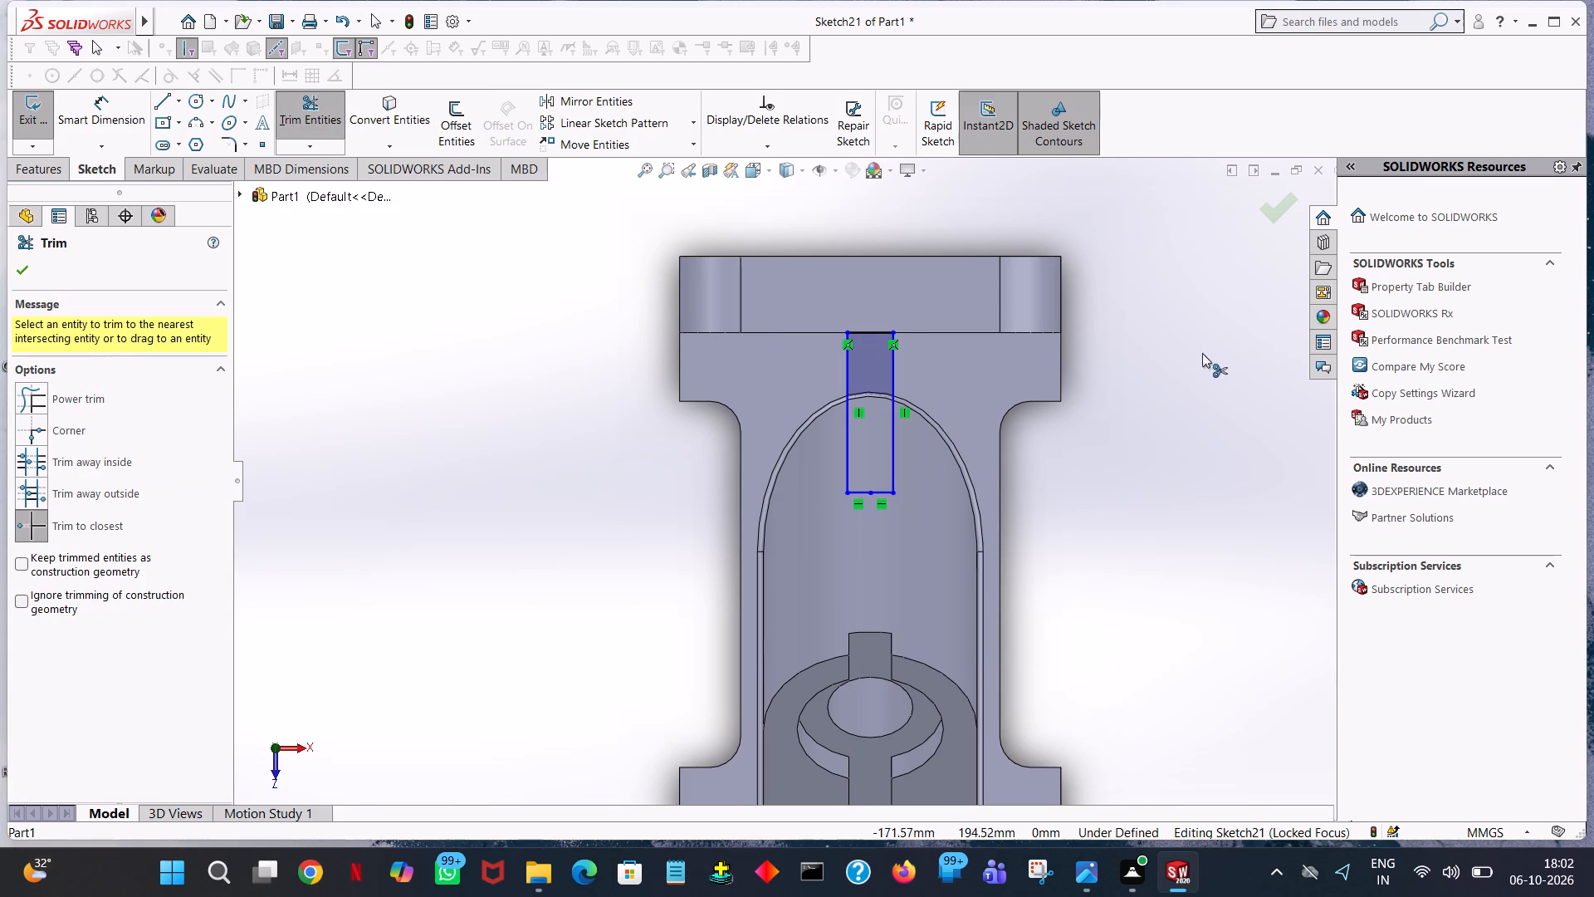
left_click(25, 276)
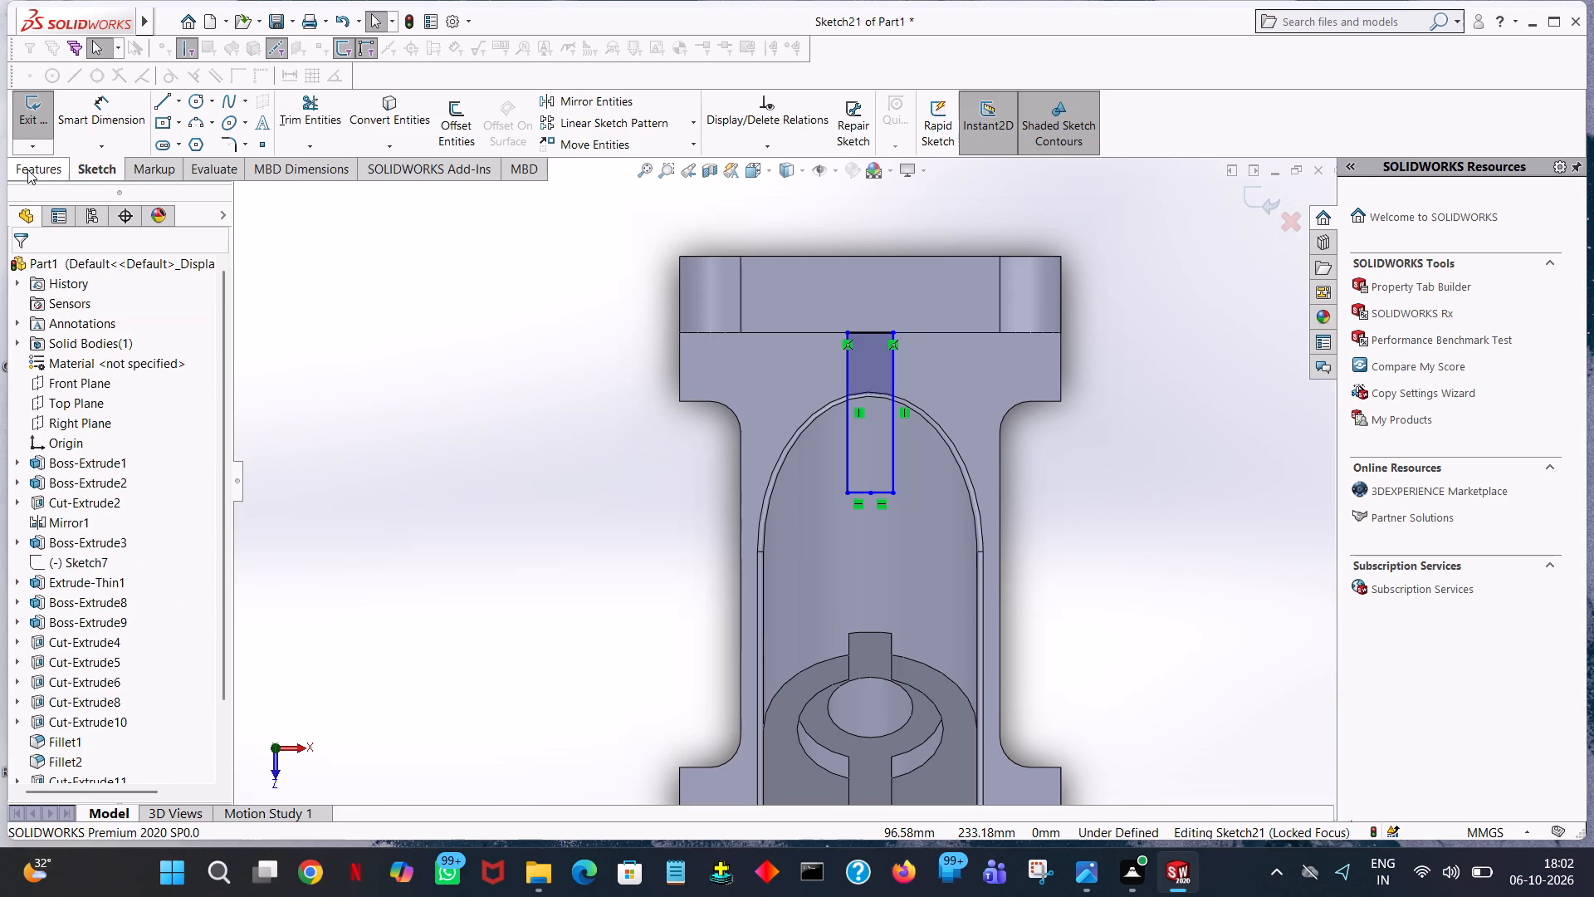
Extrude the 15 mm wide rectangle on the horizontal web as a blind boss 50 mm deep, merged with the body.
left_click(27, 169)
left_click(29, 126)
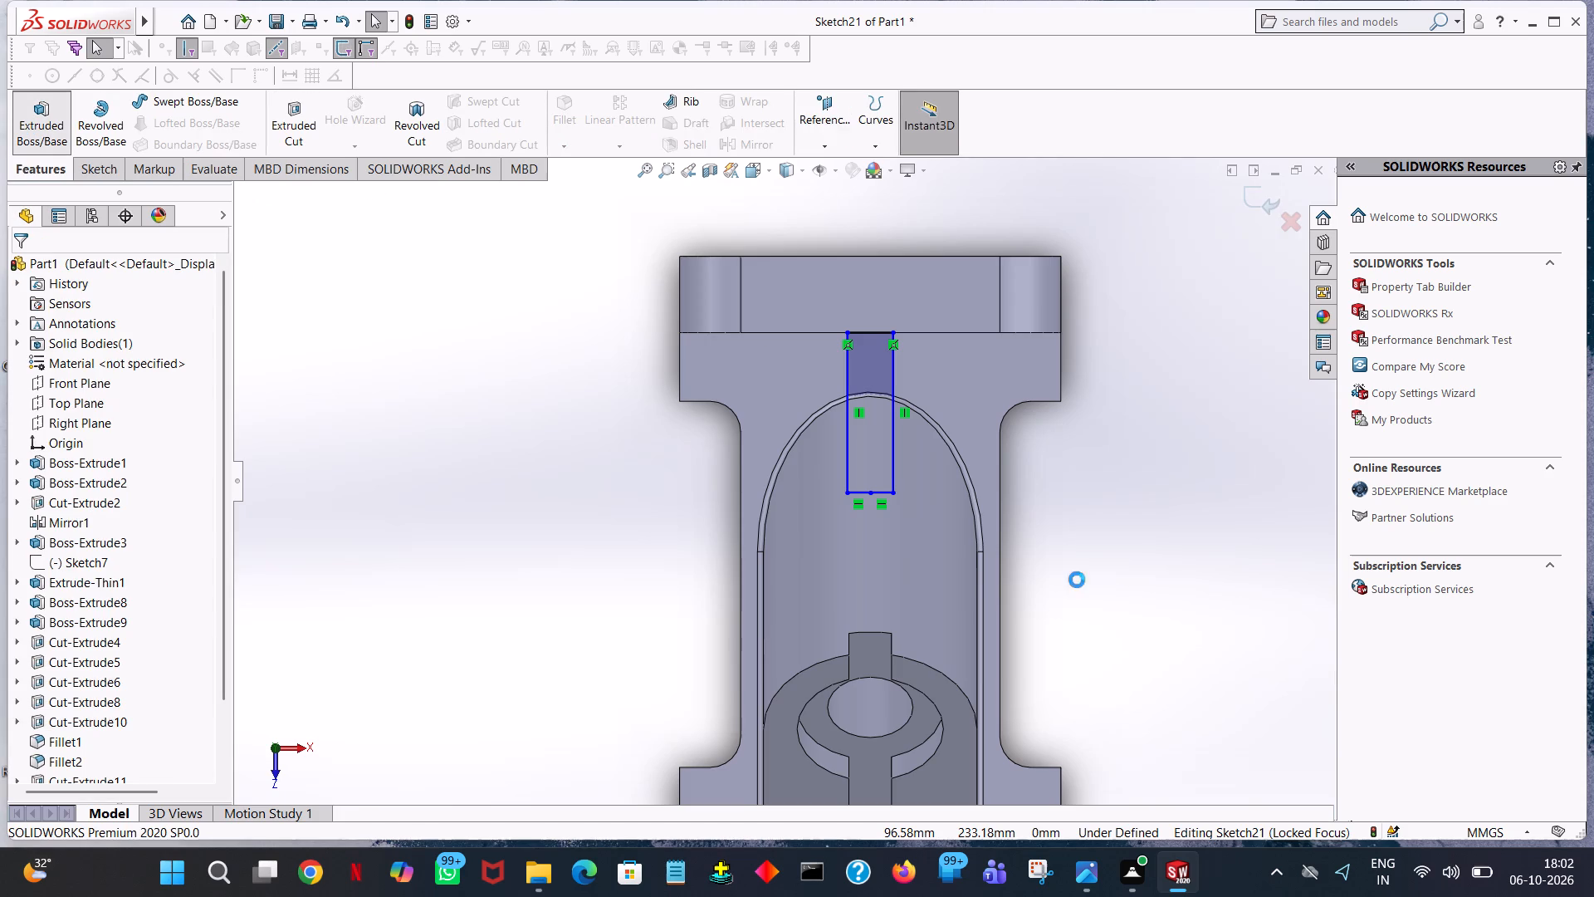
middle_click_drag(1092, 605, 1025, 512)
middle_click_drag(1389, 668, 1191, 598)
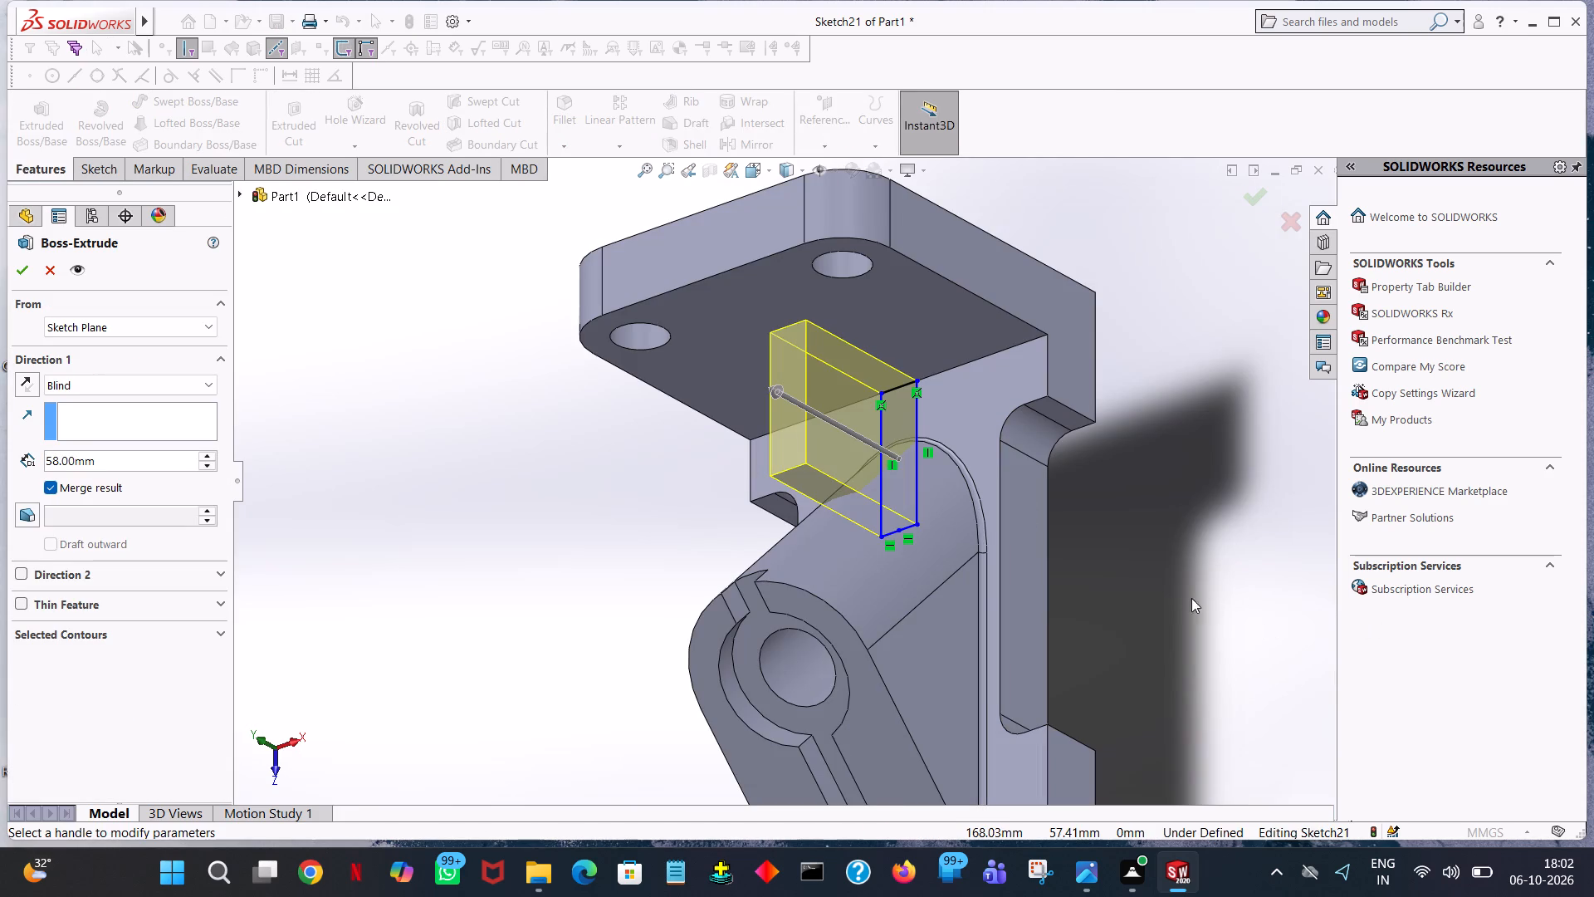
middle_click_drag(1191, 598, 1024, 540)
middle_click_drag(1127, 566, 1032, 532)
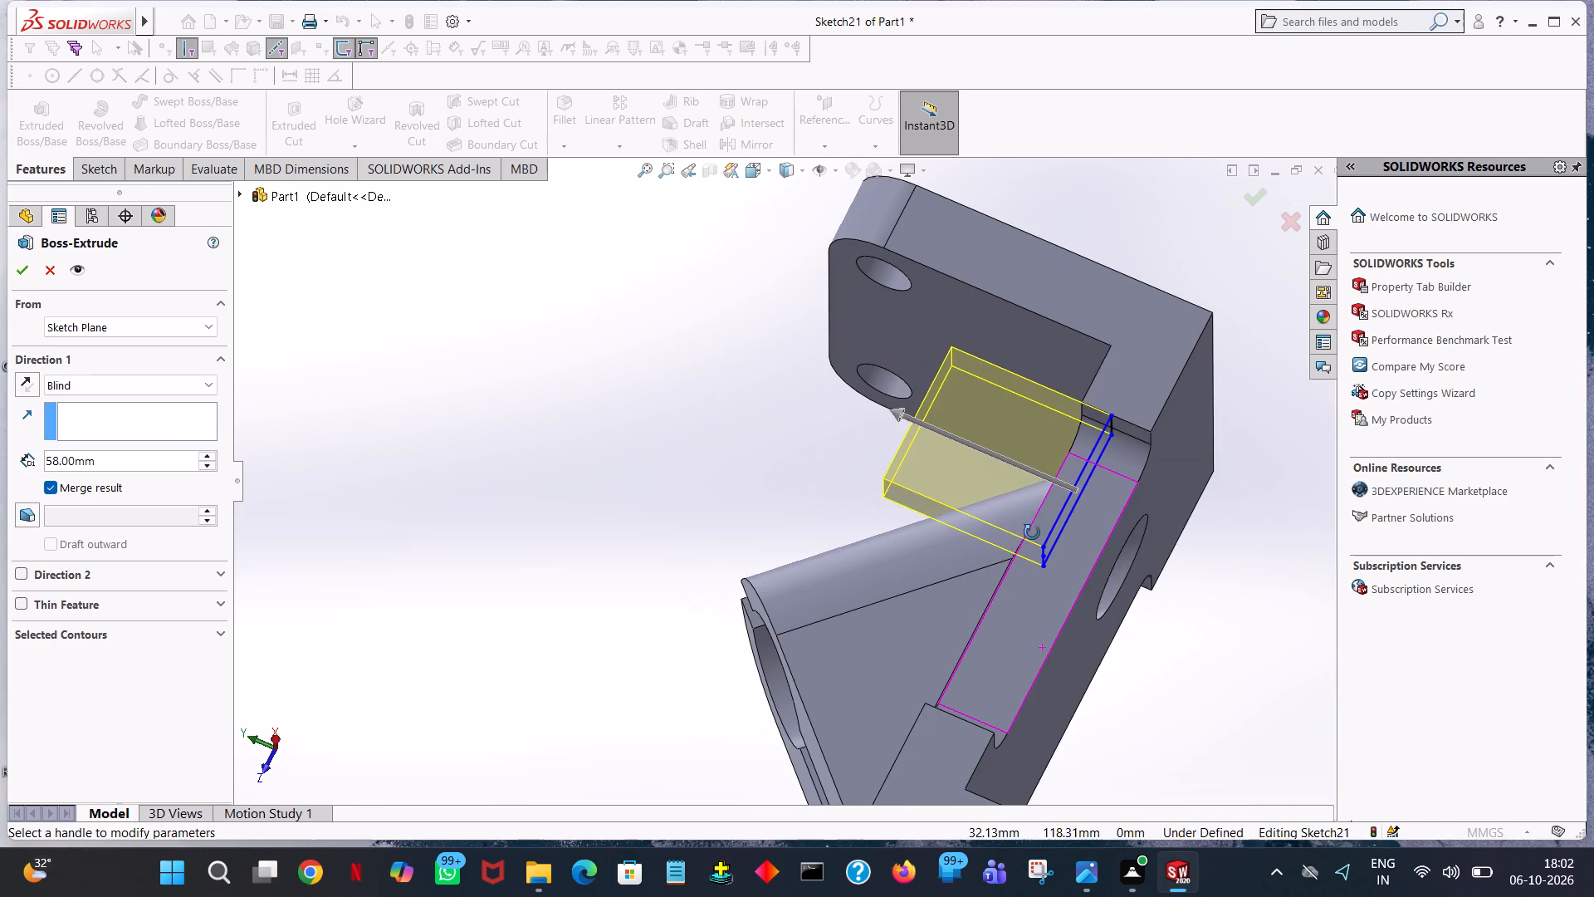
middle_click_drag(1032, 532, 1052, 633)
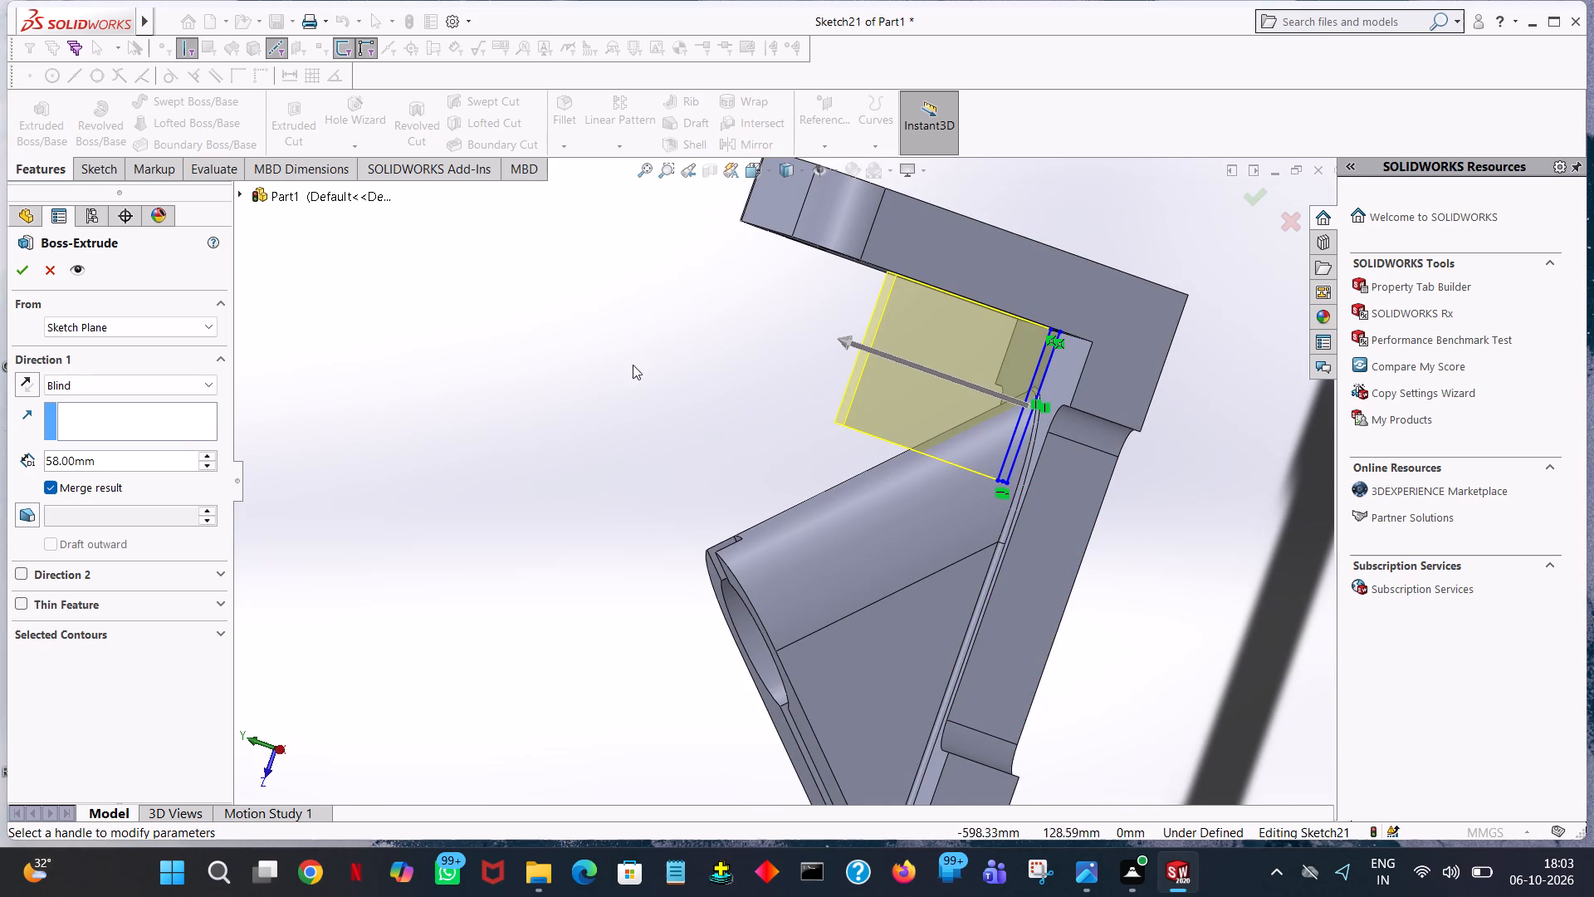
left_click(207, 463)
double_click(207, 463)
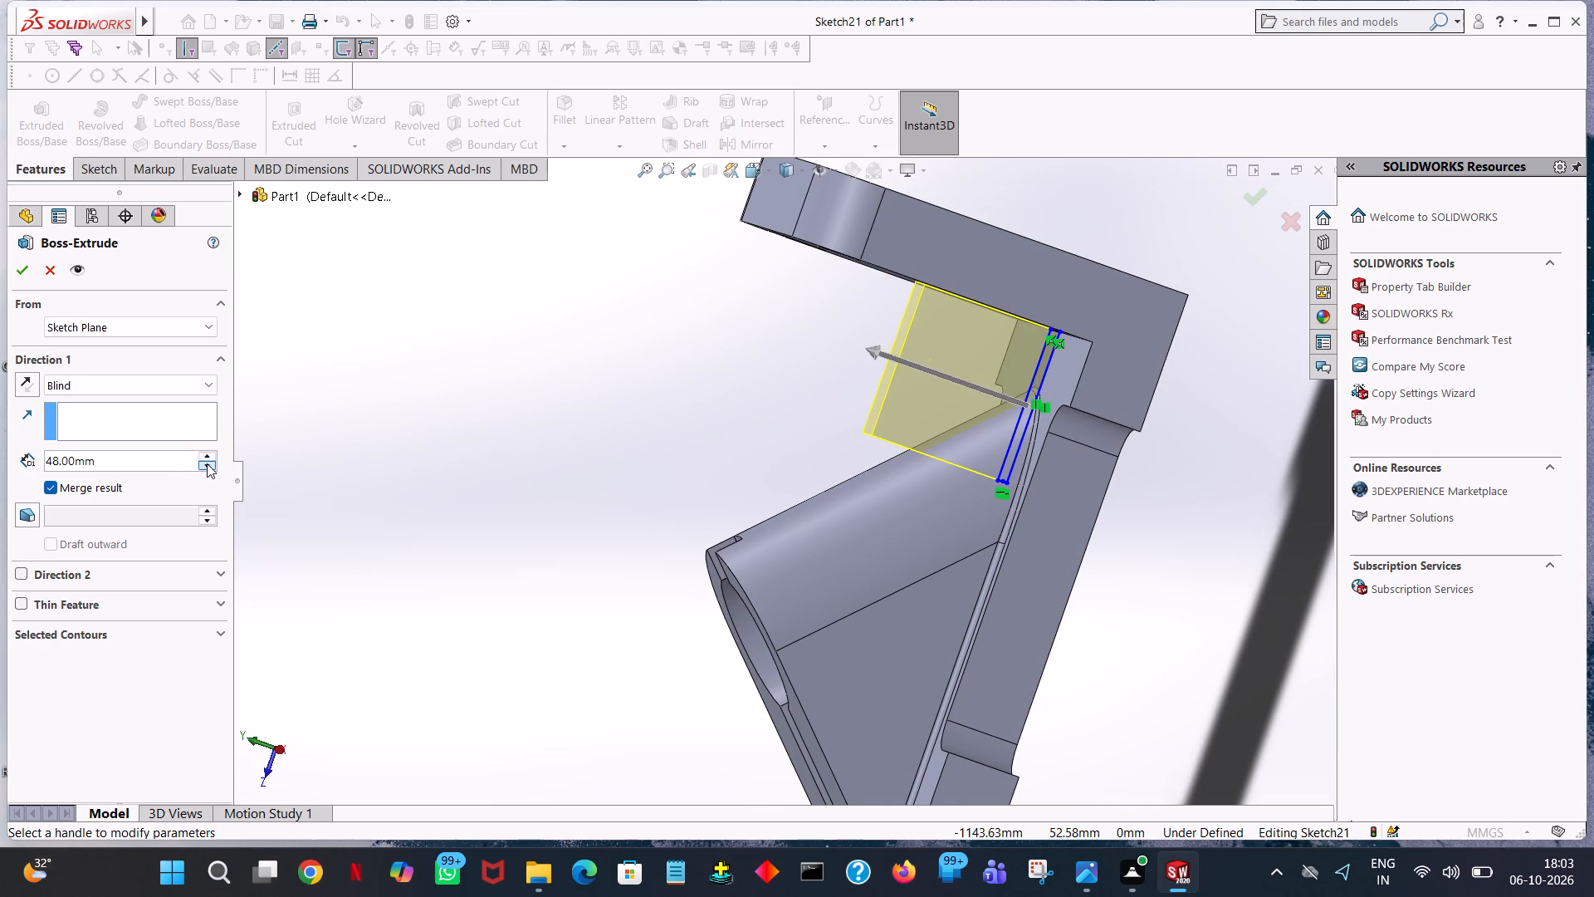
middle_click_drag(451, 433, 516, 351)
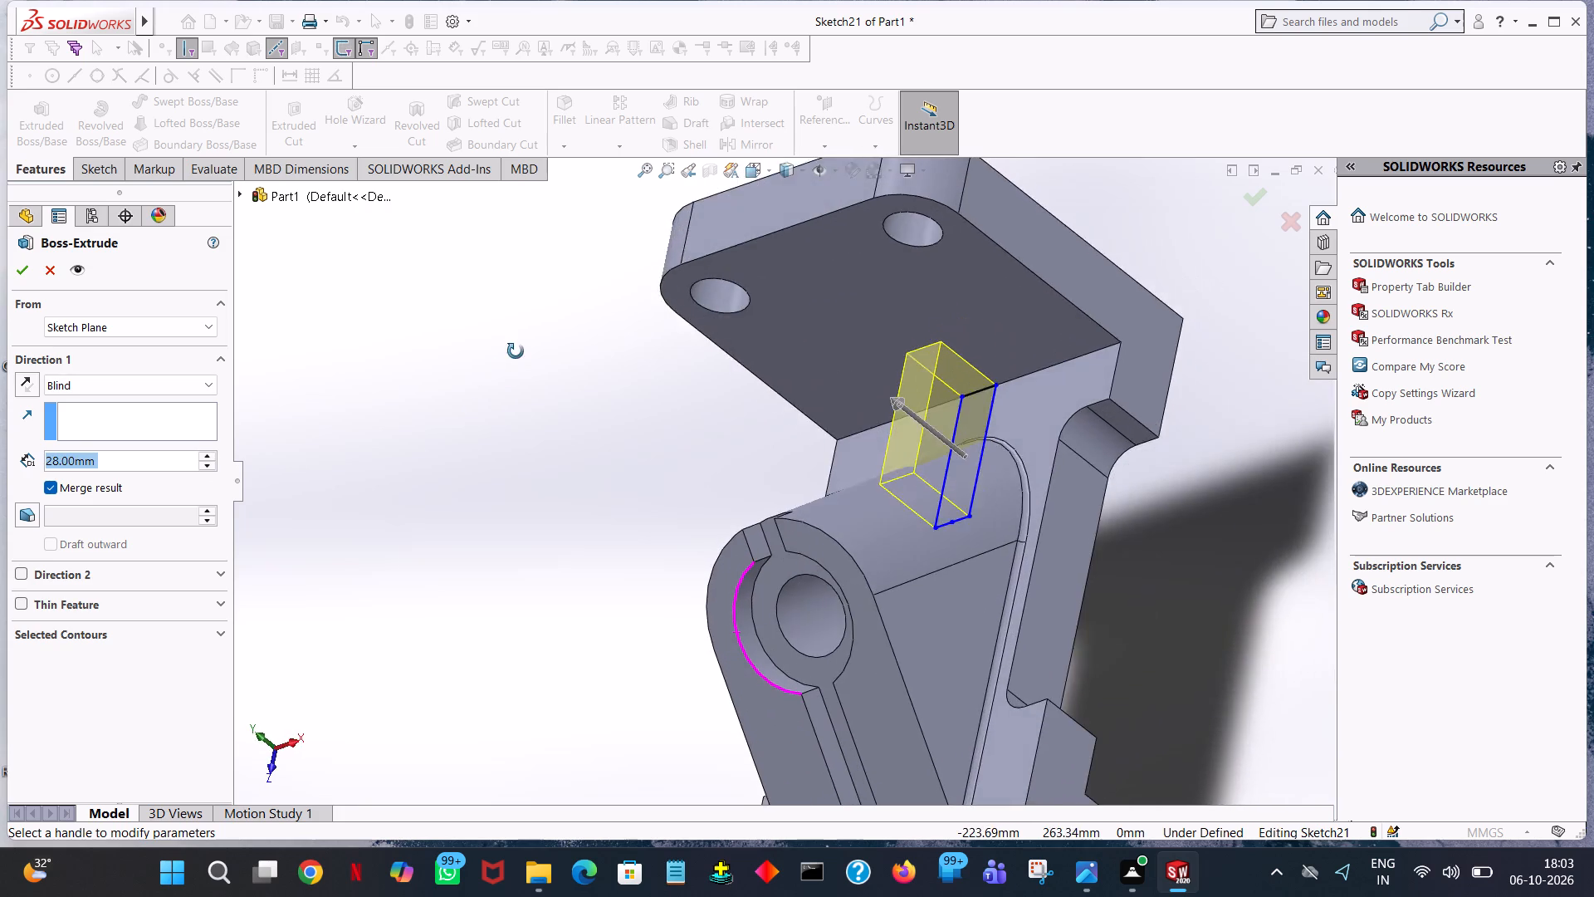
middle_click_drag(516, 351, 462, 332)
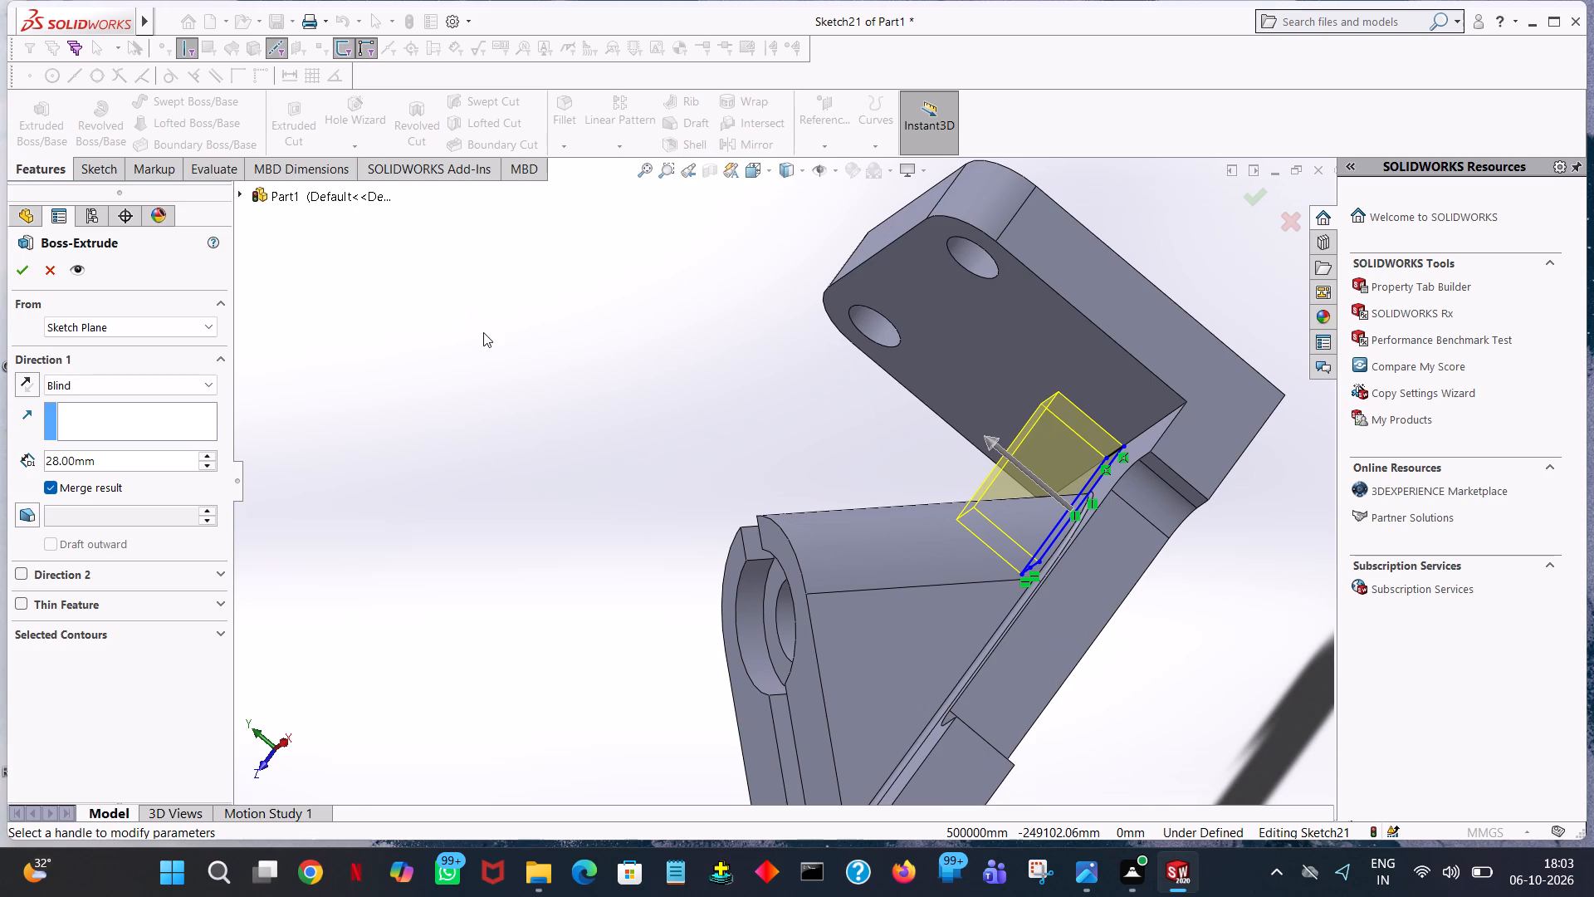
middle_click_drag(1130, 626, 1073, 645)
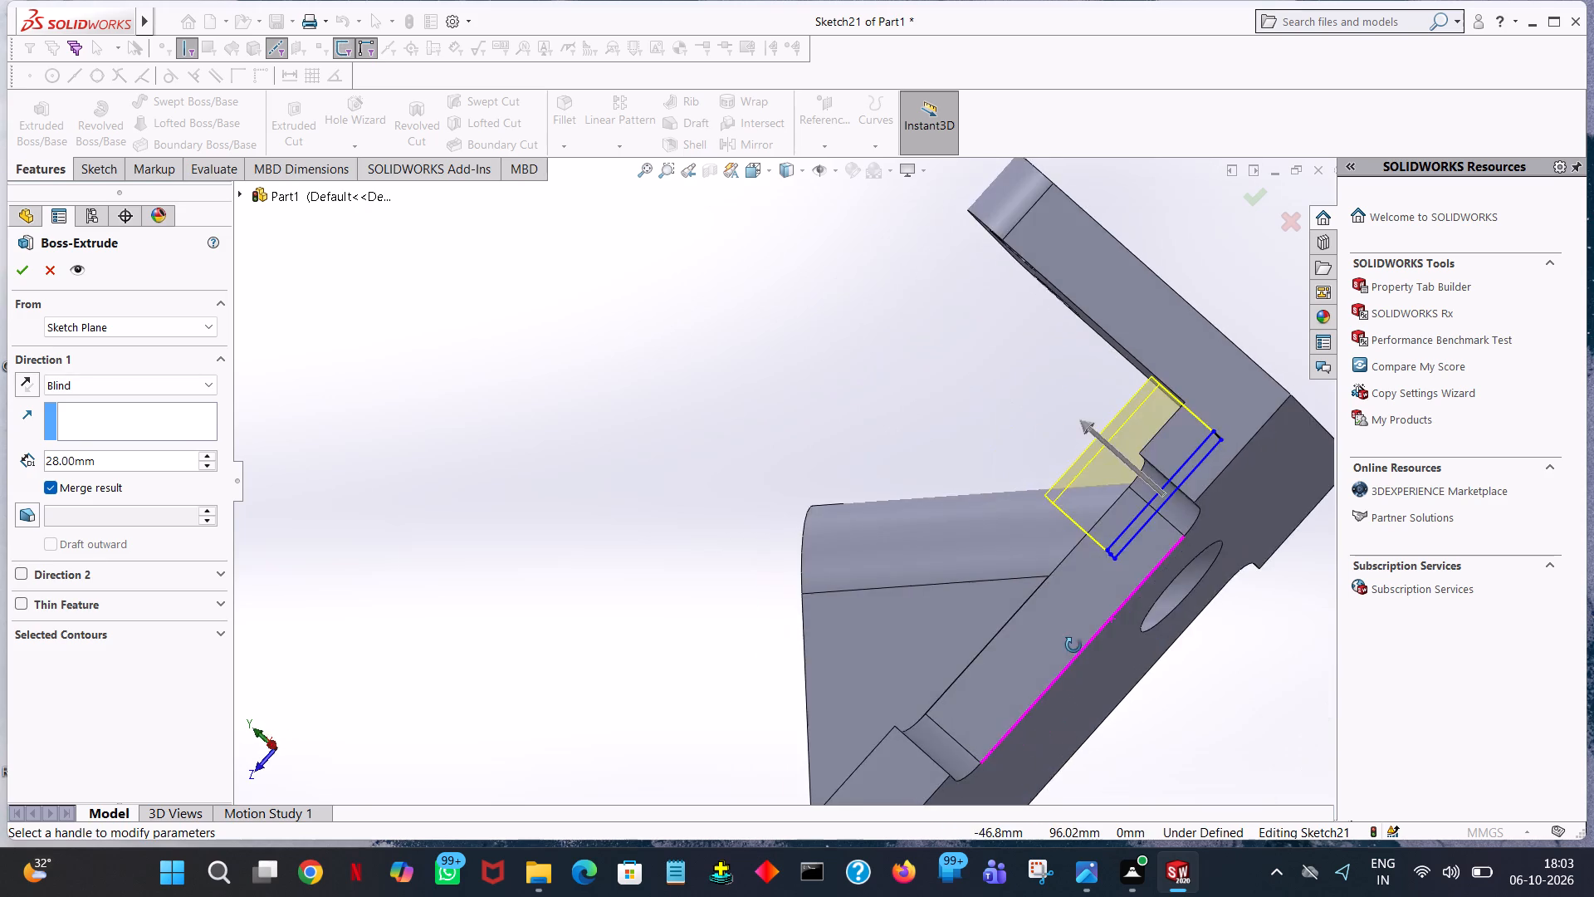
middle_click_drag(1073, 645, 1124, 720)
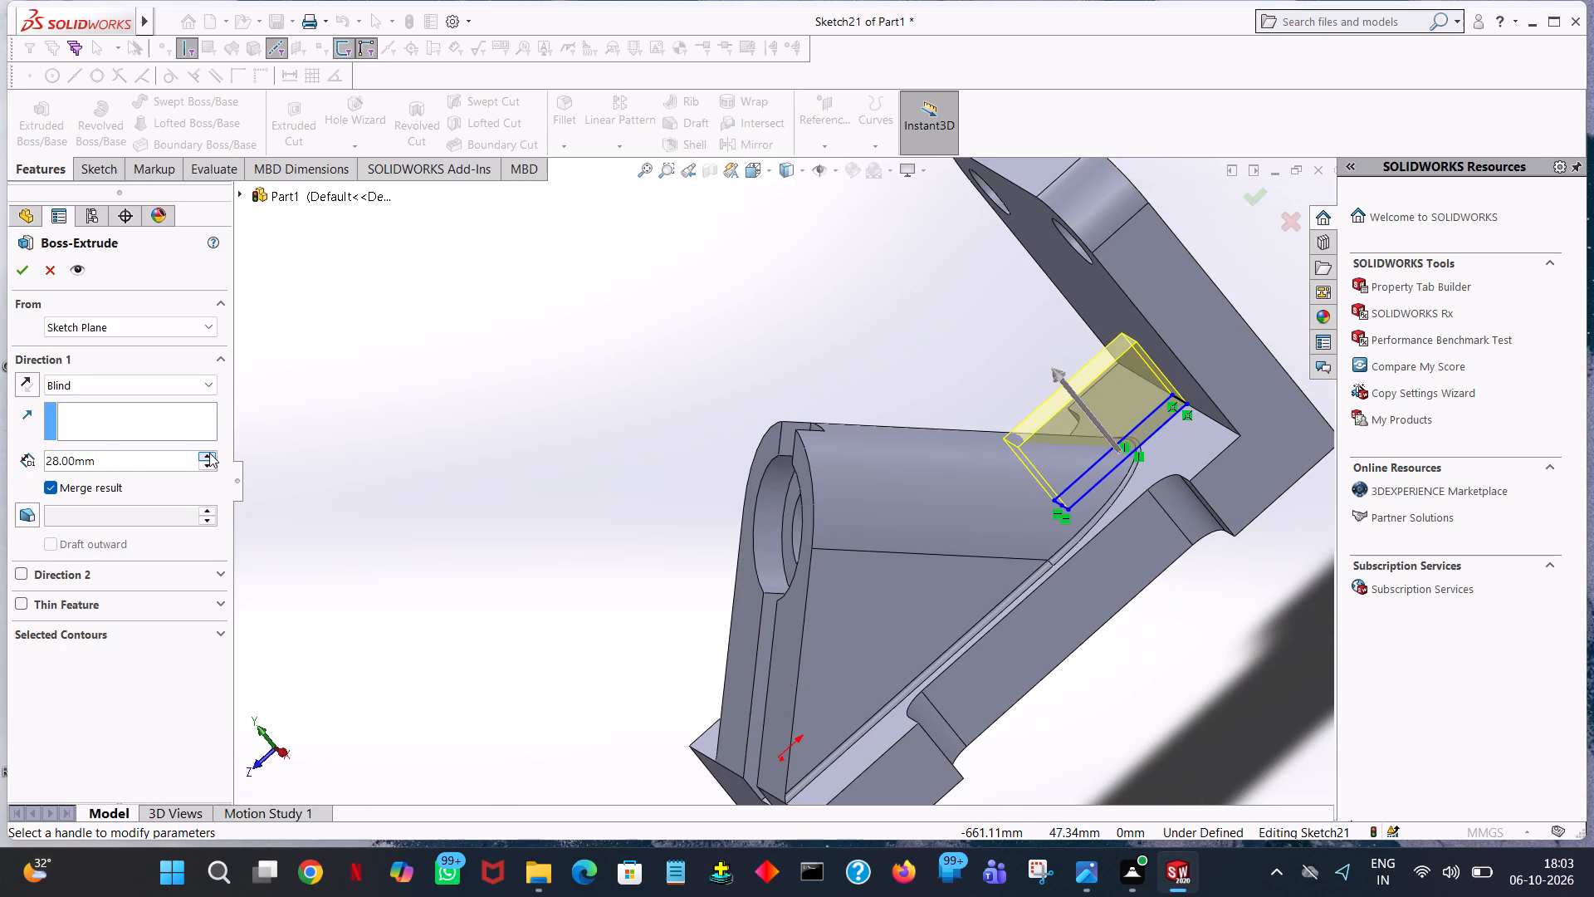
left_click(209, 453)
middle_click_drag(608, 360, 634, 303)
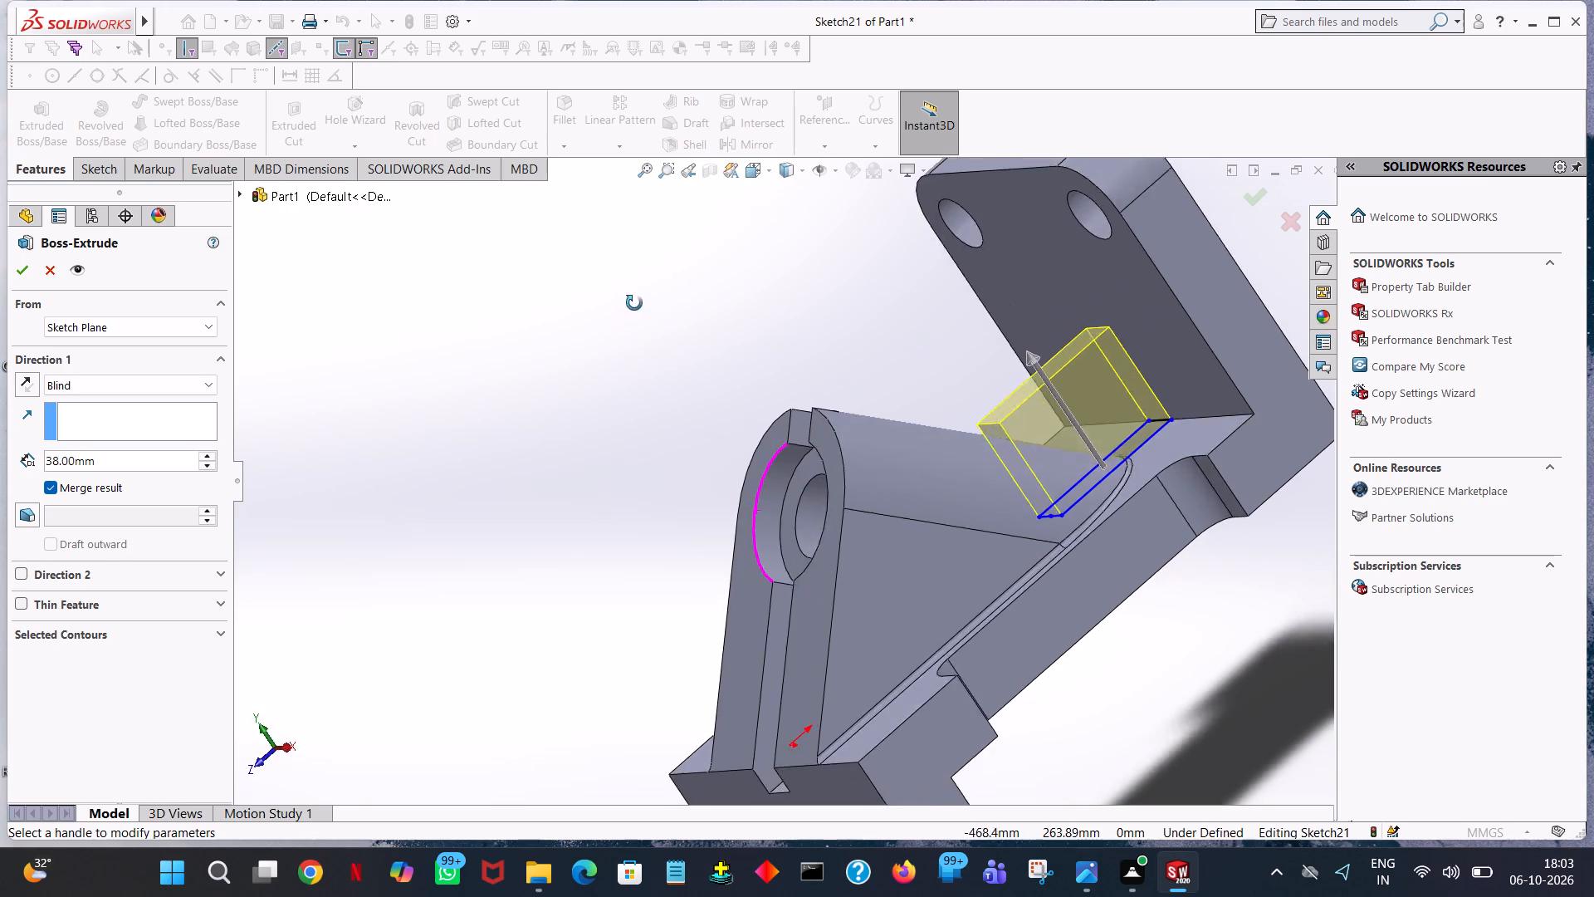
middle_click_drag(634, 303, 715, 268)
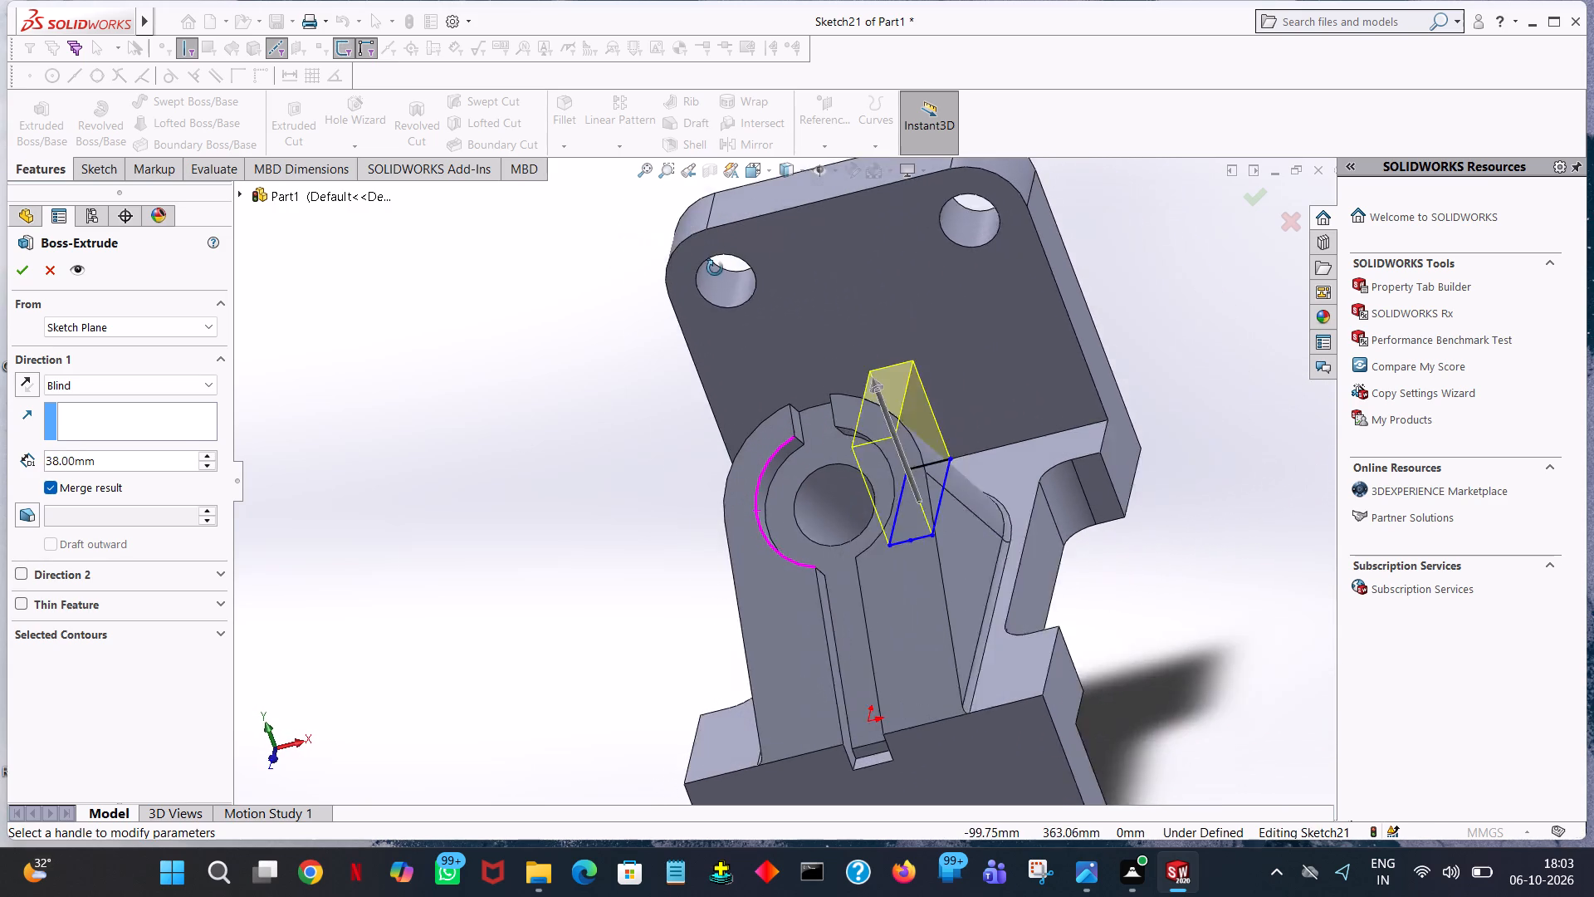
middle_click_drag(715, 268, 721, 271)
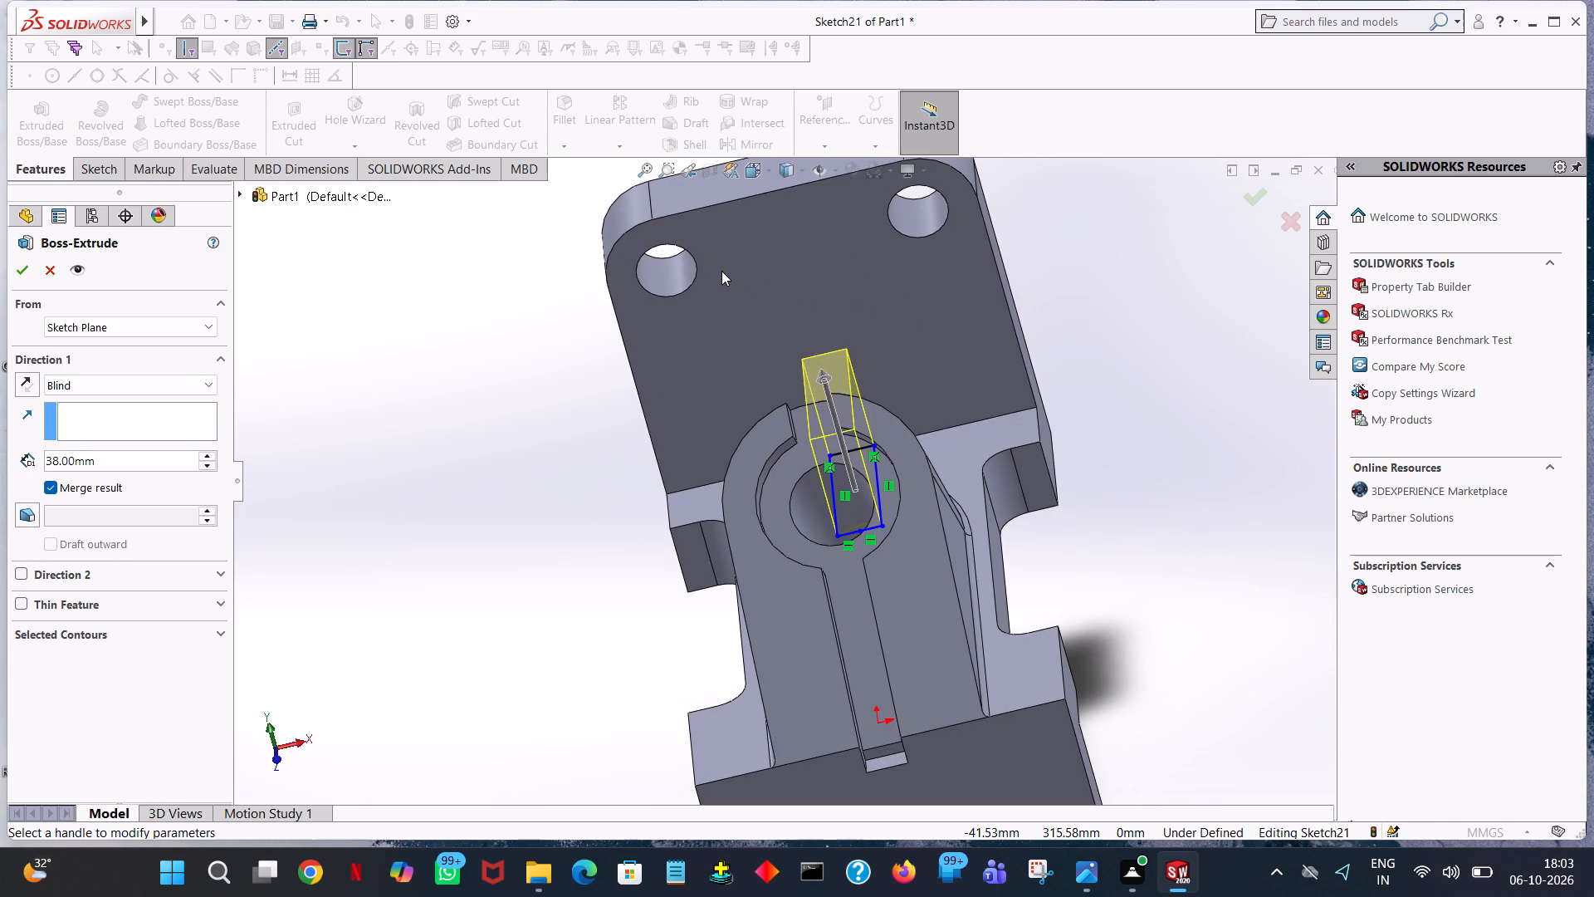
middle_click_drag(598, 436, 608, 311)
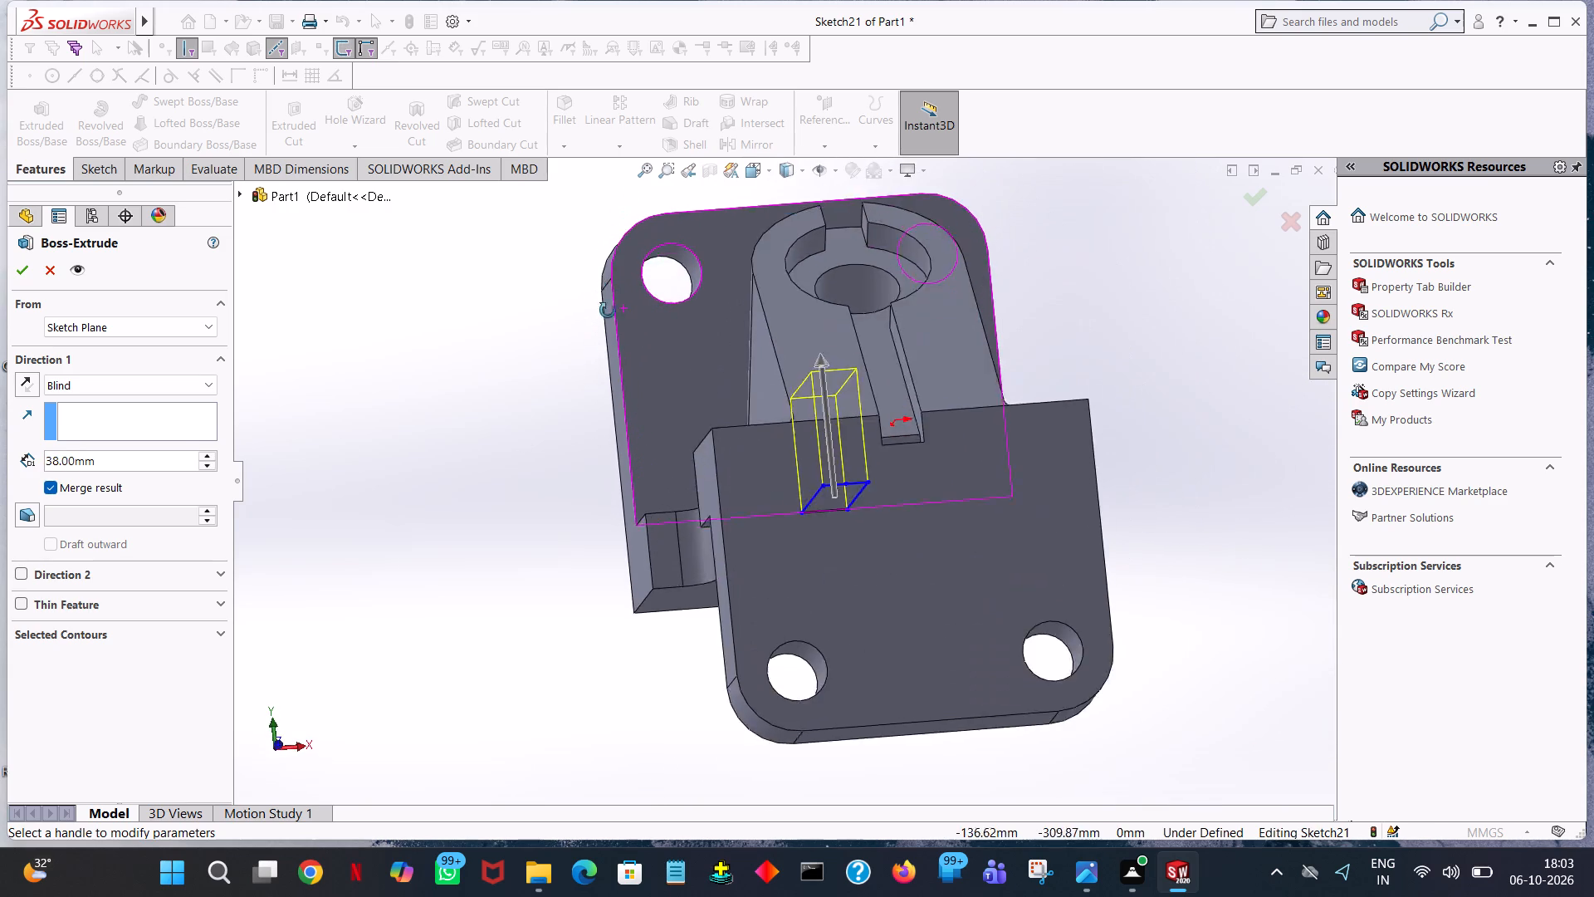
middle_click_drag(608, 311, 599, 414)
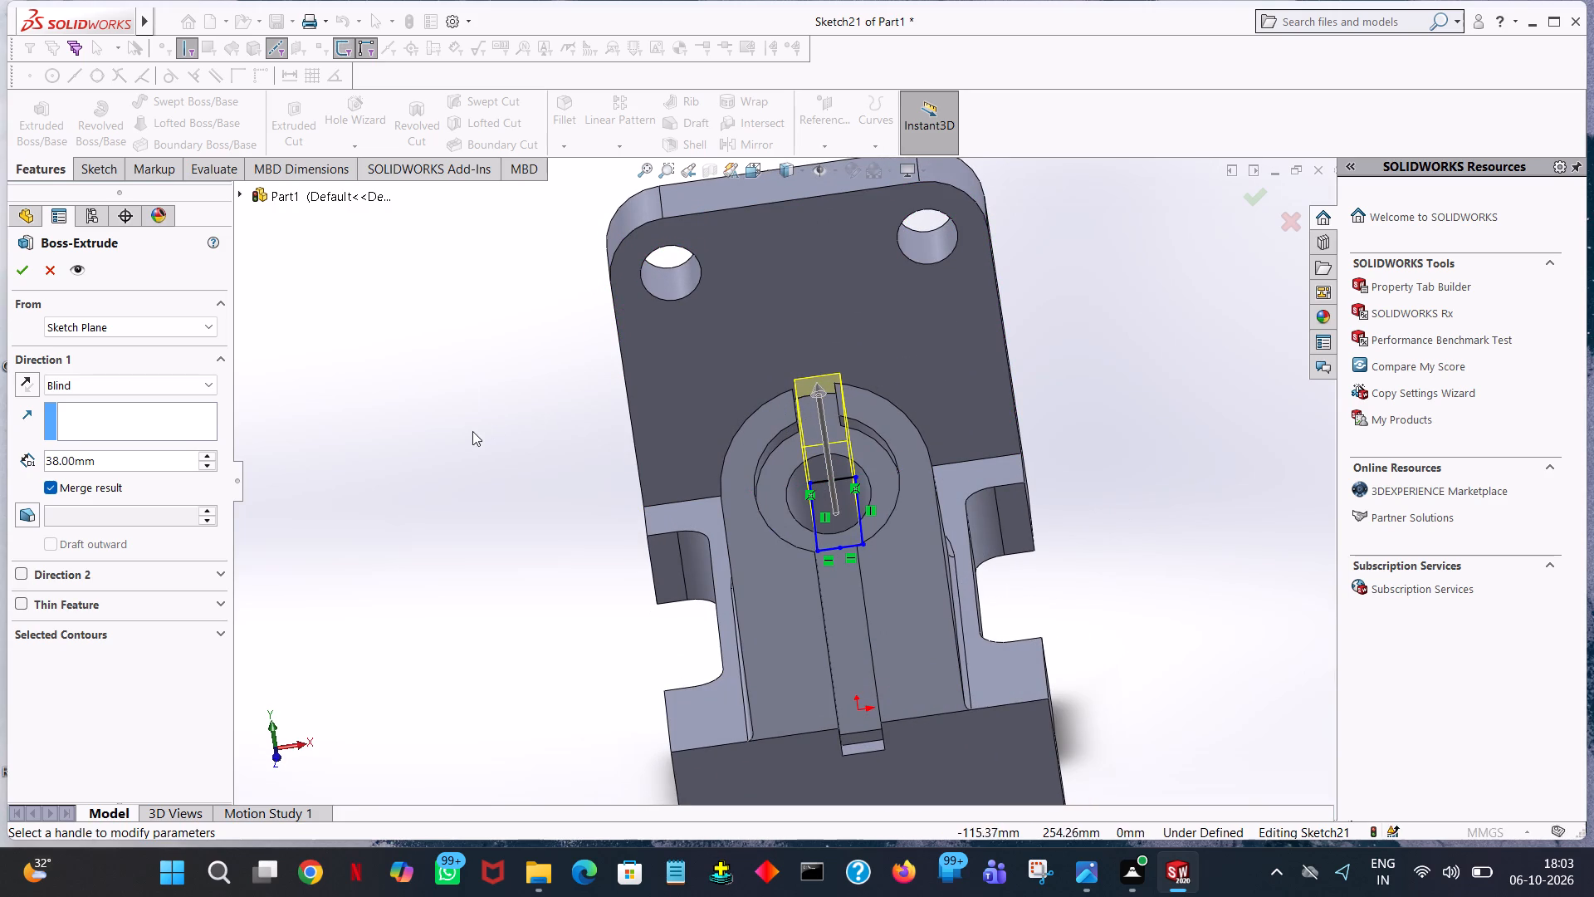
left_click(208, 453)
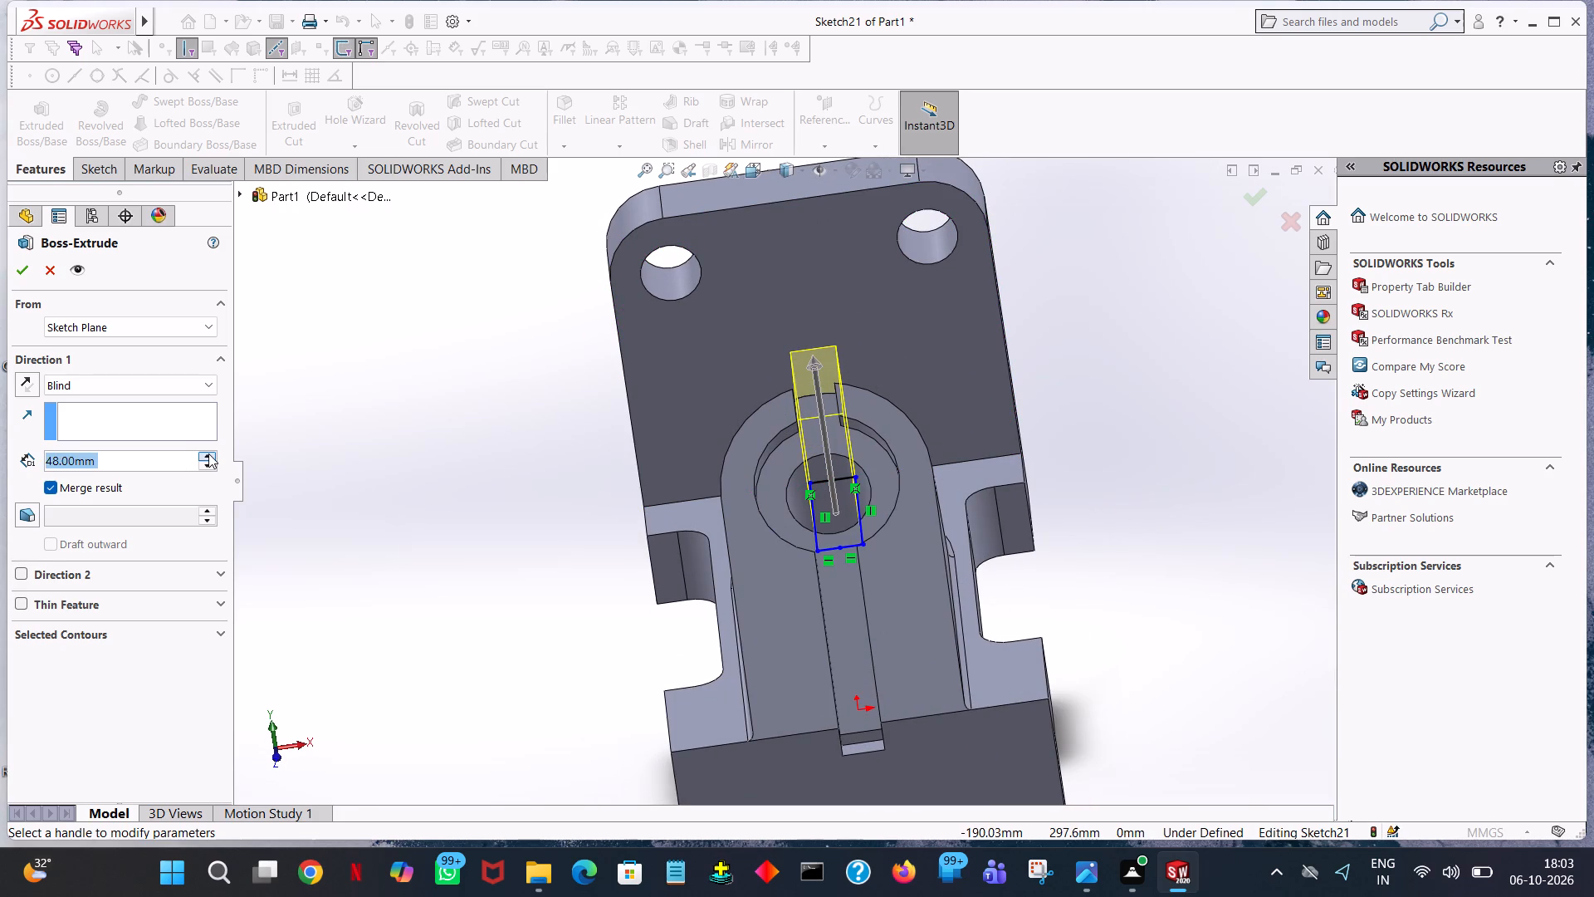
middle_click_drag(340, 383, 463, 299)
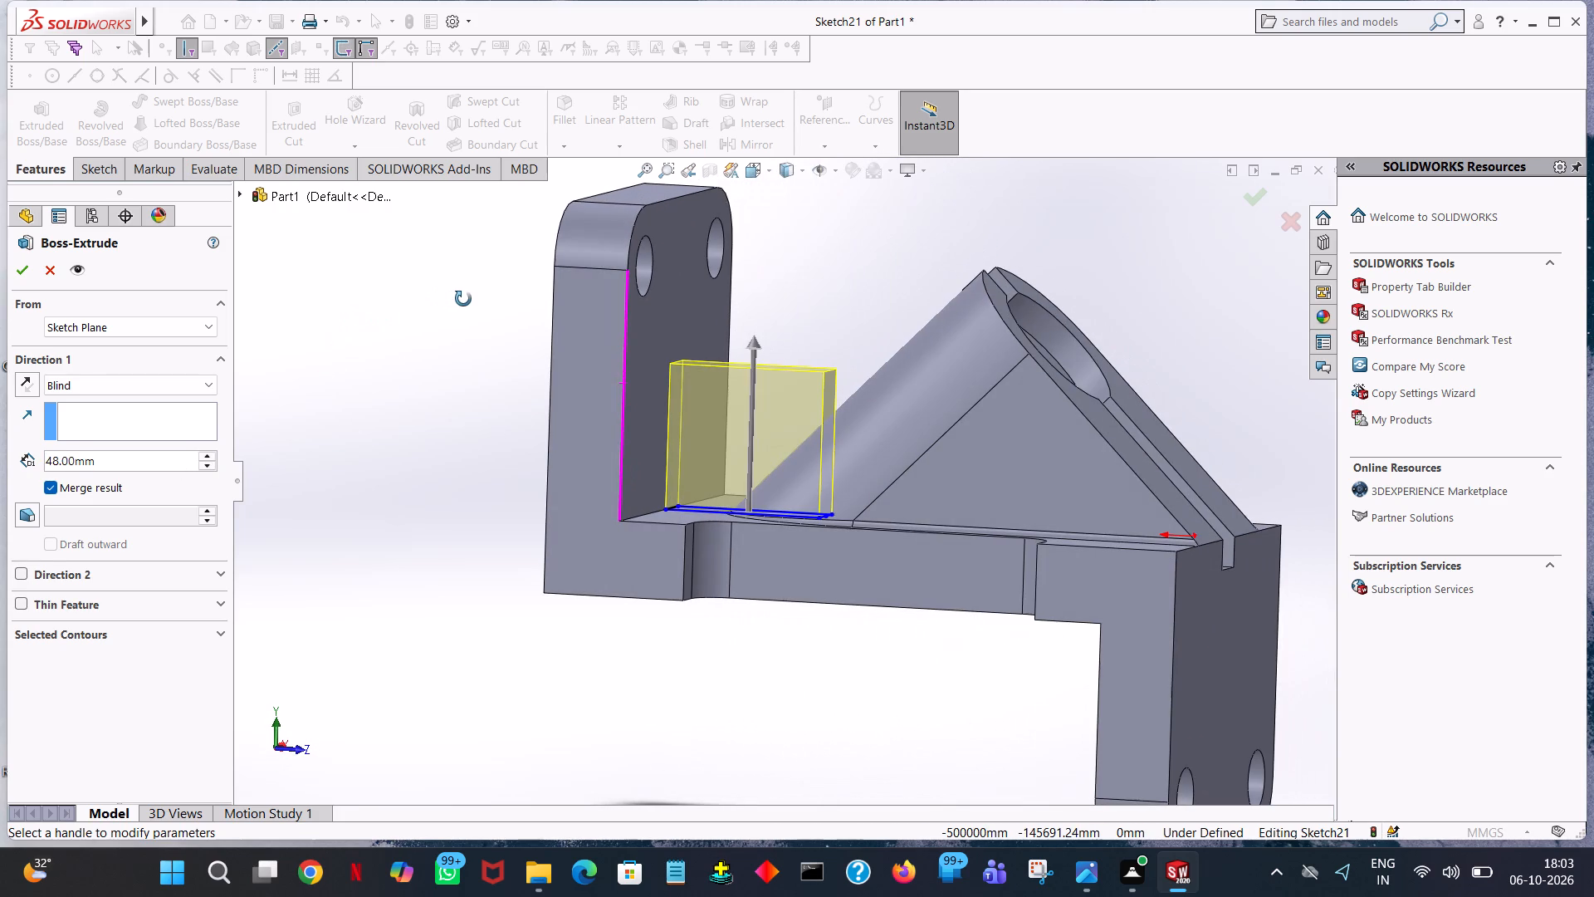
middle_click_drag(463, 299, 439, 287)
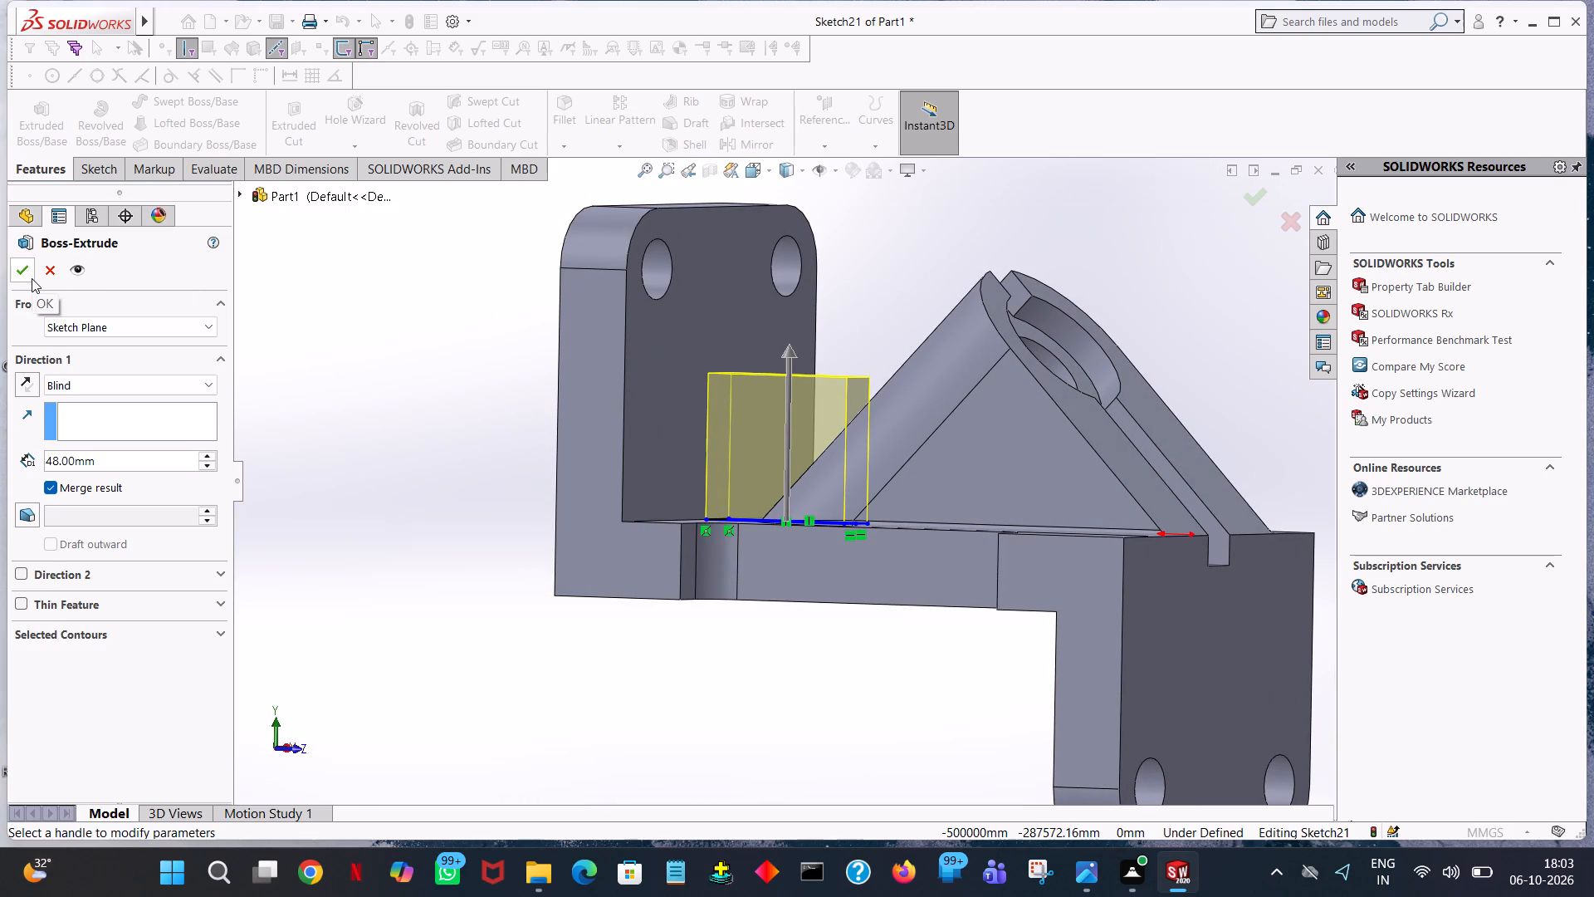
double_click(115, 469)
type("50")
key("Return")
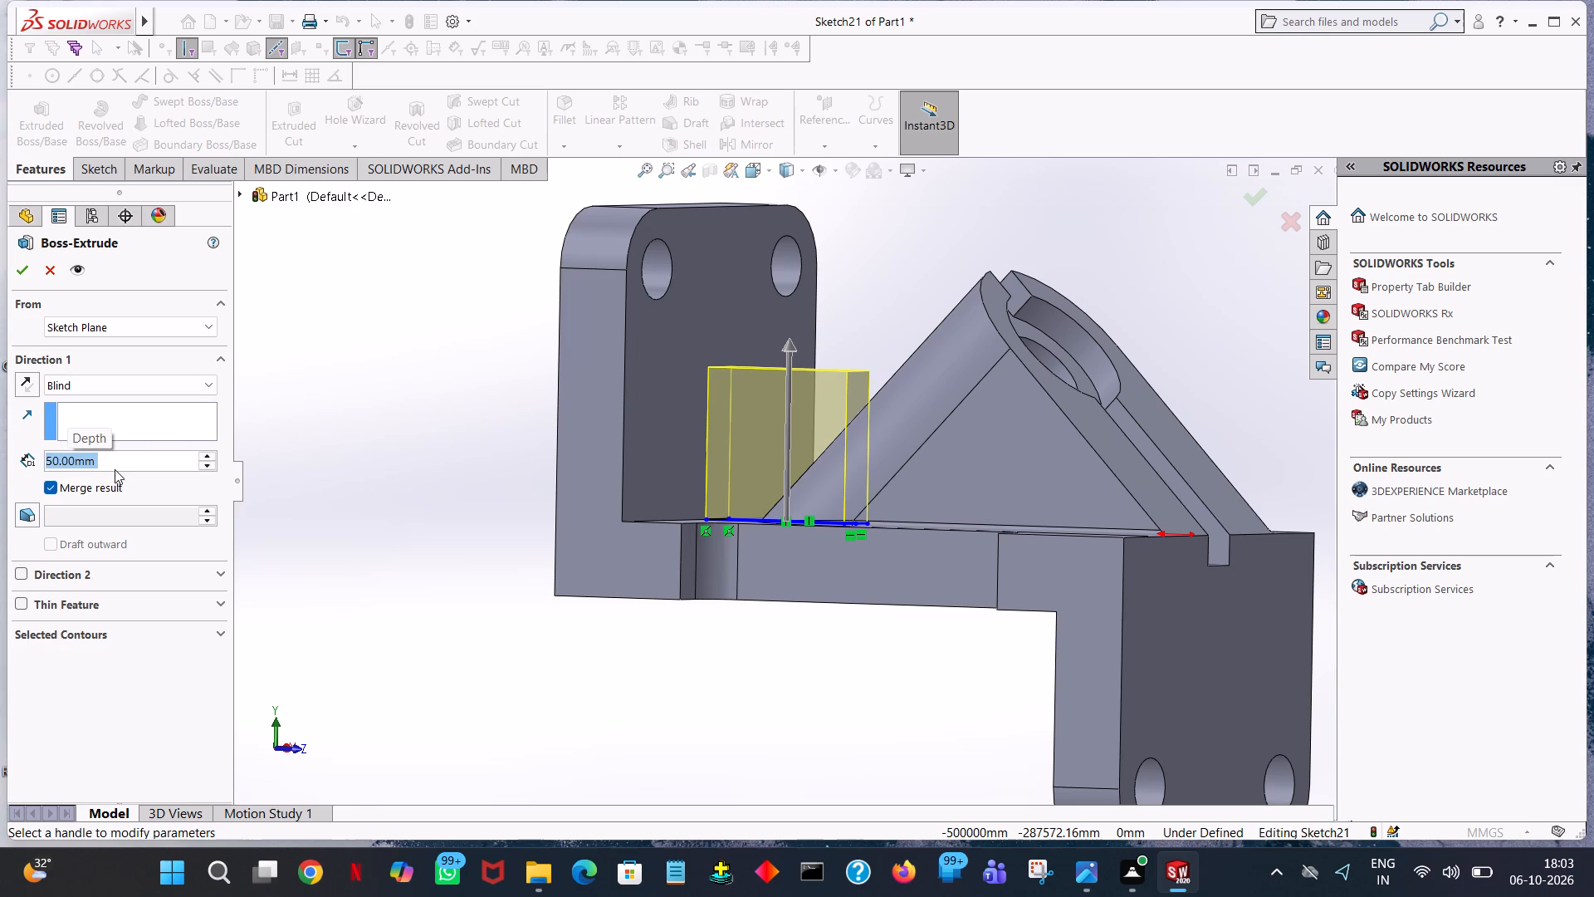
left_click(15, 269)
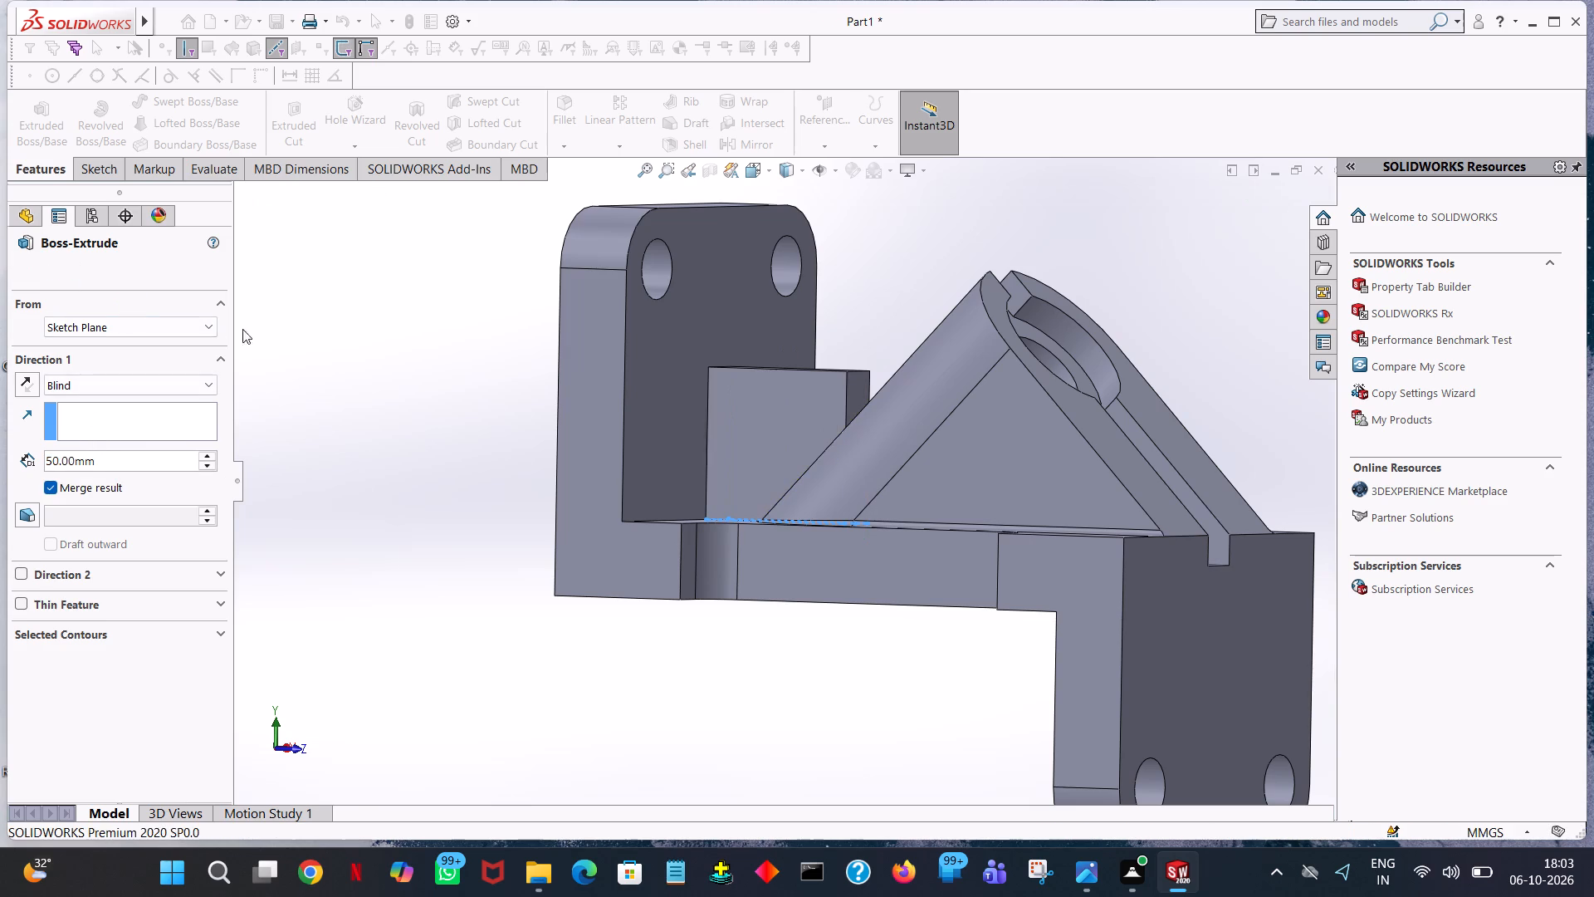
left_click(260, 336)
Start a boss sketch on the new block's top face with a three-line open profile, 15 mm wide and about 17 mm long, extending from its free end edge.
left_click(49, 131)
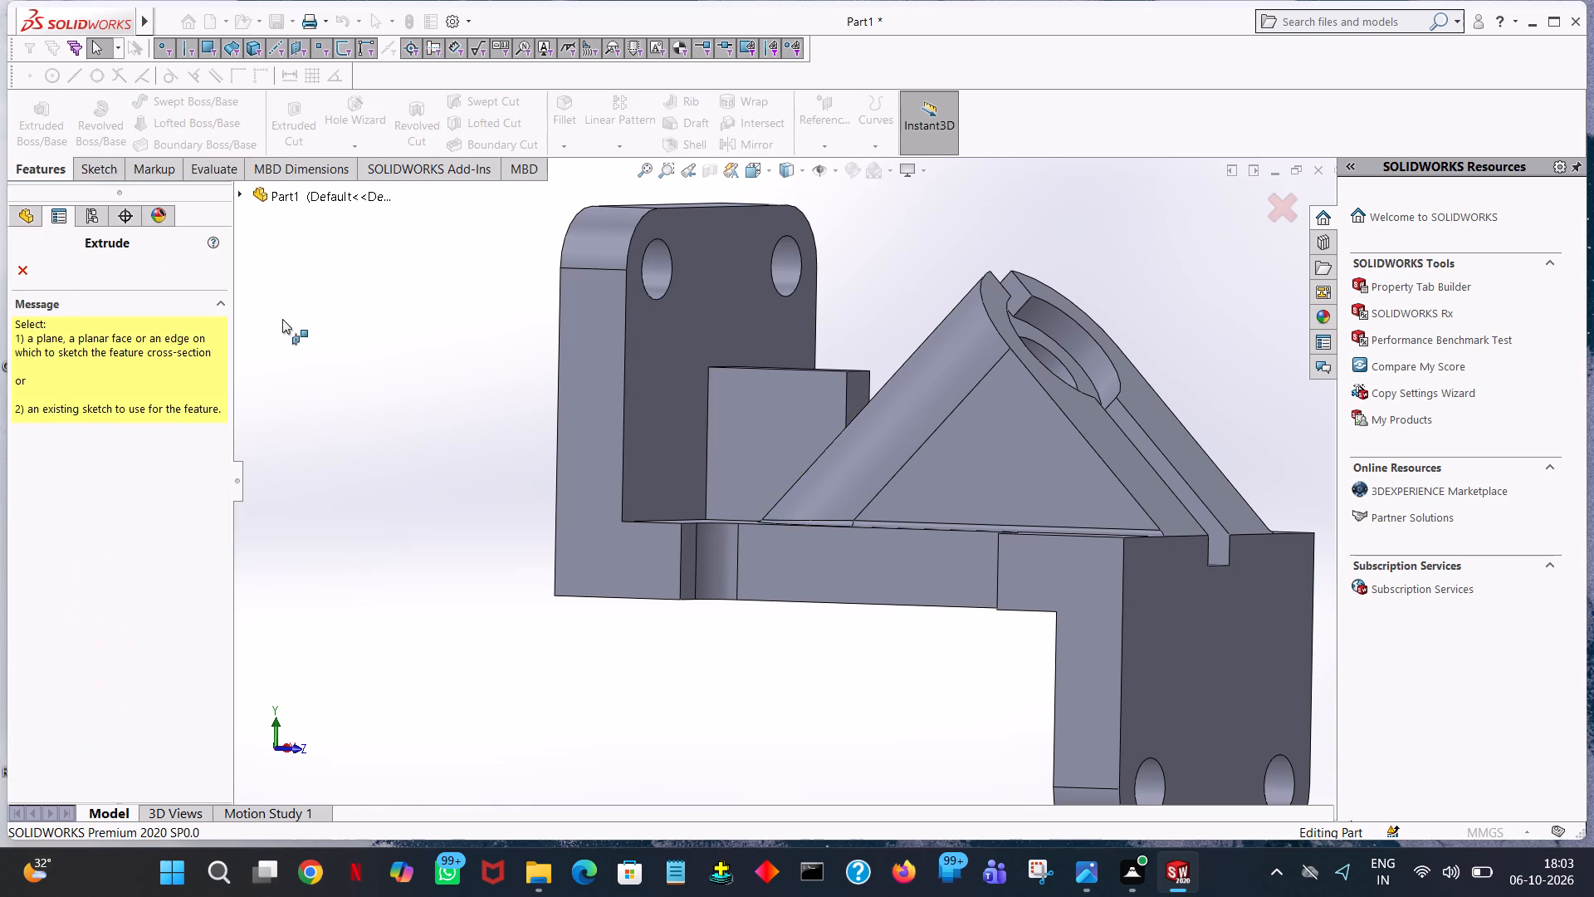
middle_click_drag(282, 319, 345, 467)
left_click(799, 417)
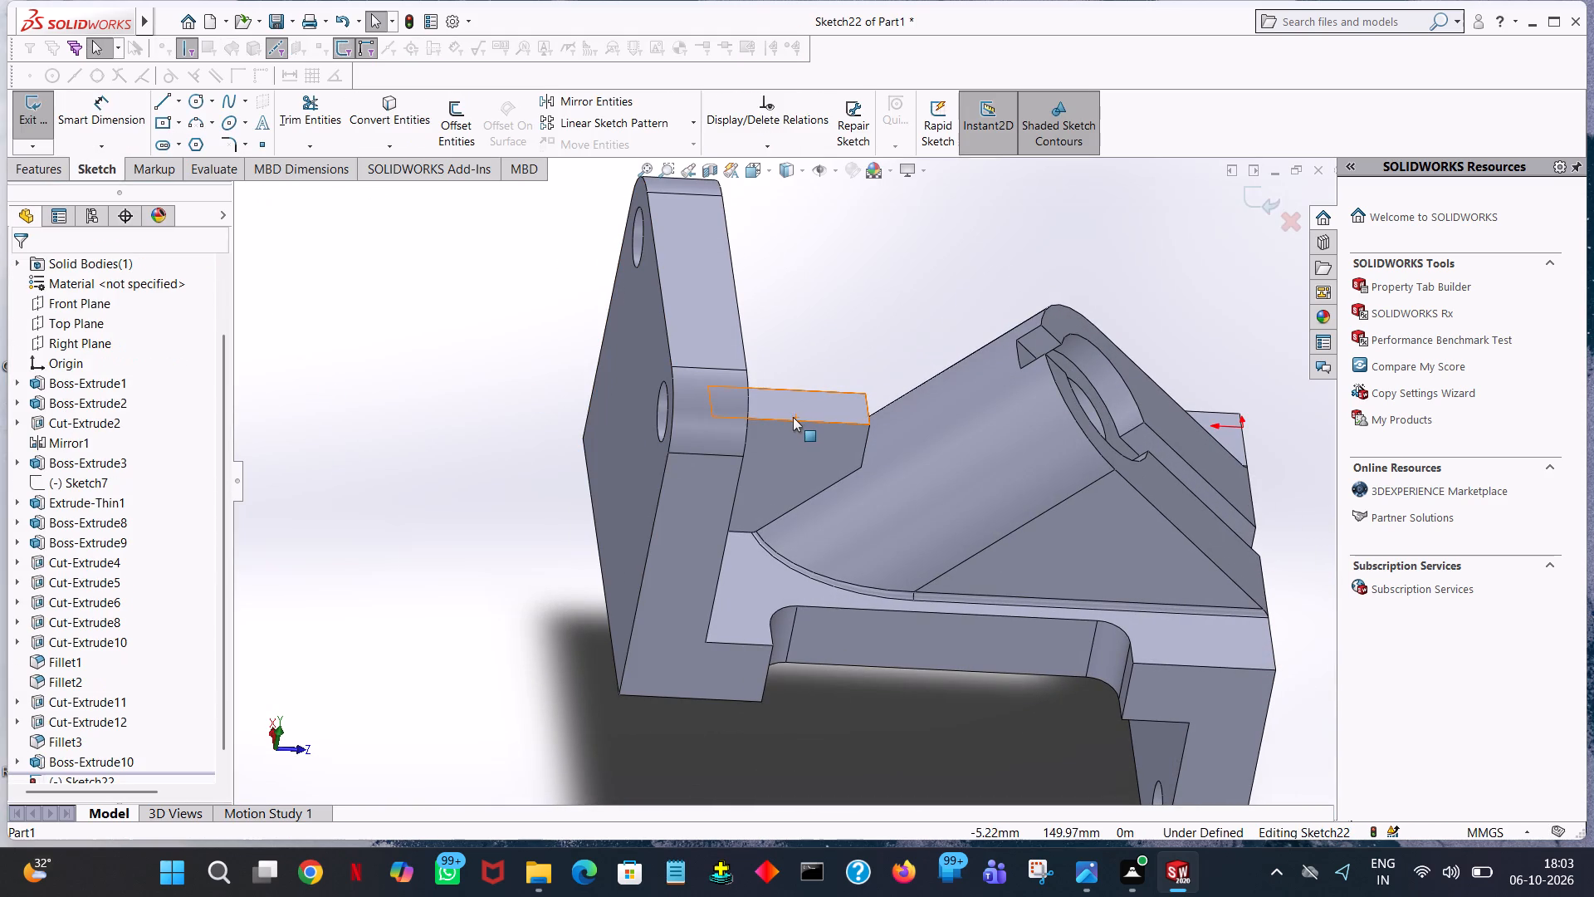
key("space")
left_click(218, 131)
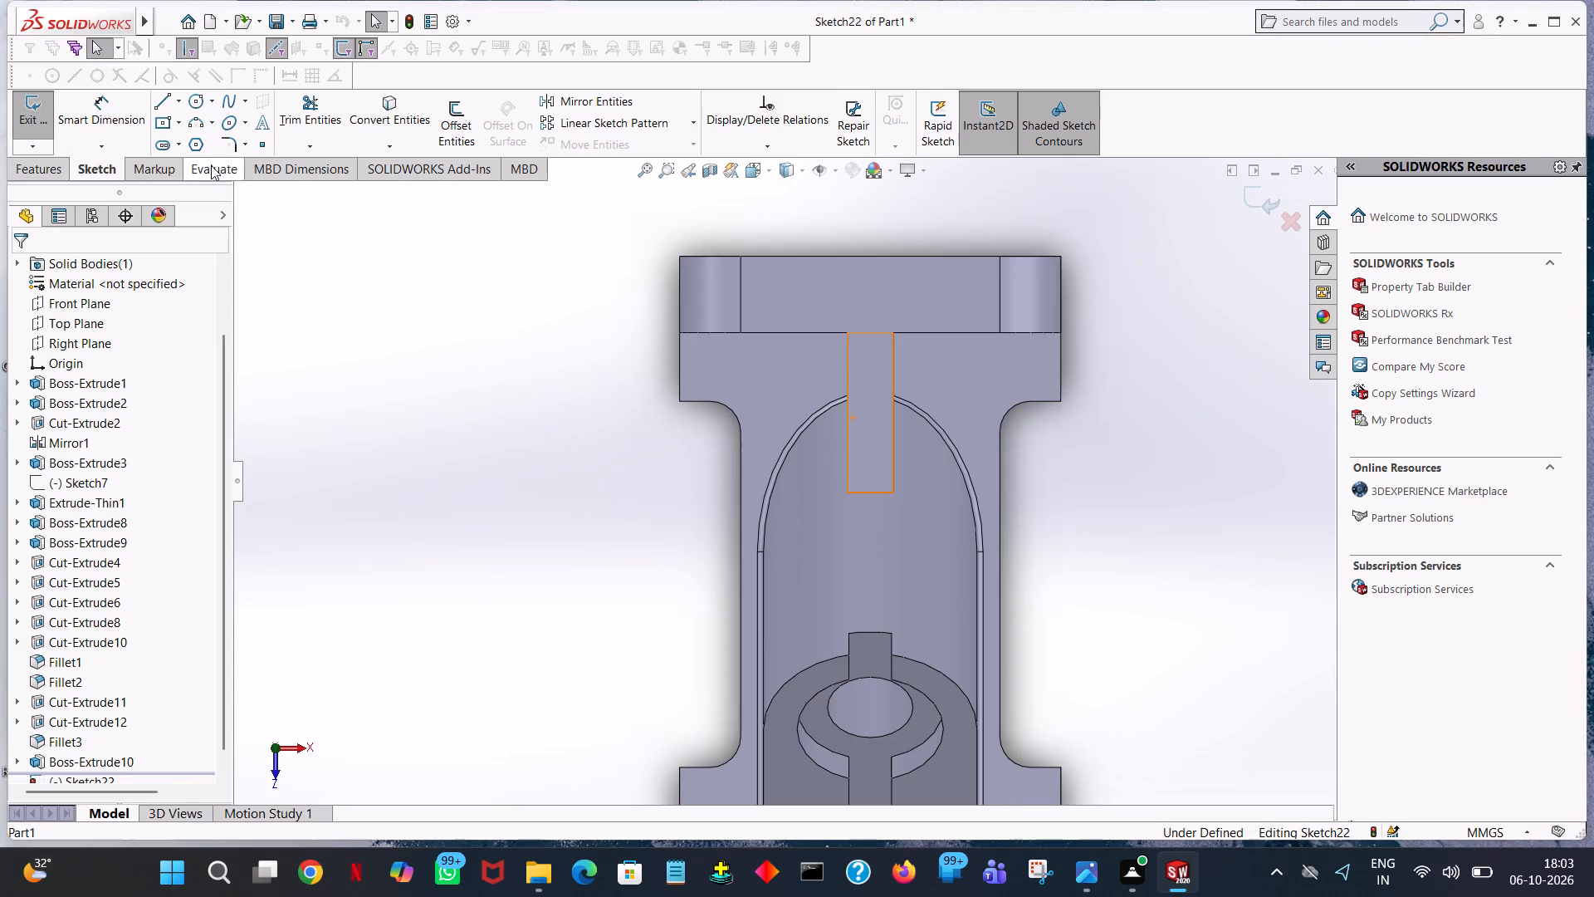
left_click(166, 98)
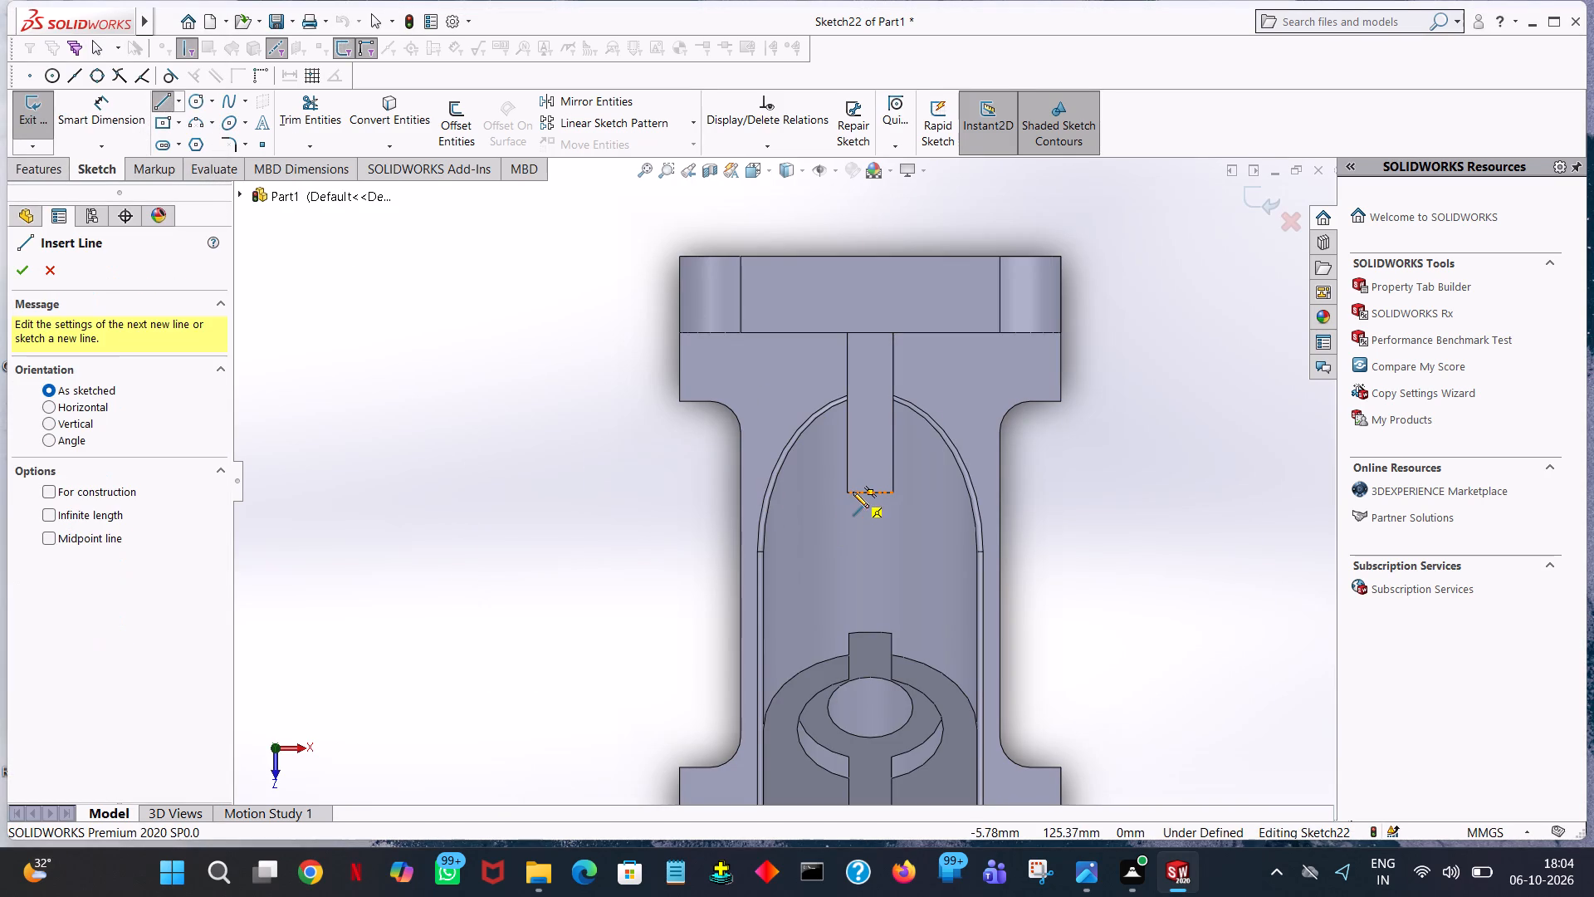
left_click(848, 494)
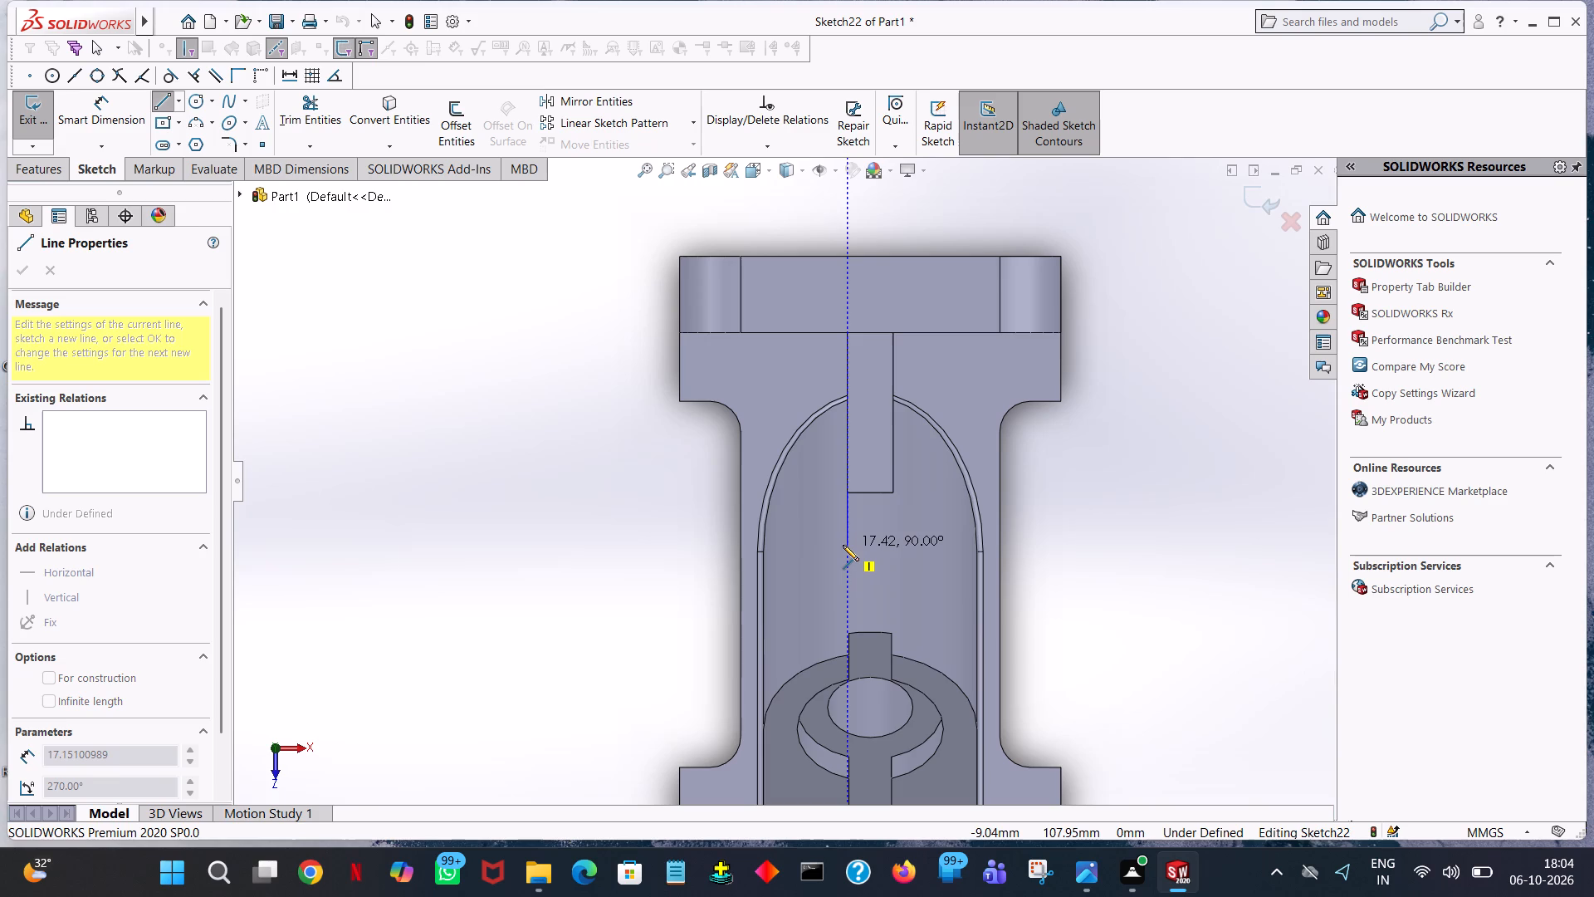
left_click(843, 545)
left_click(892, 546)
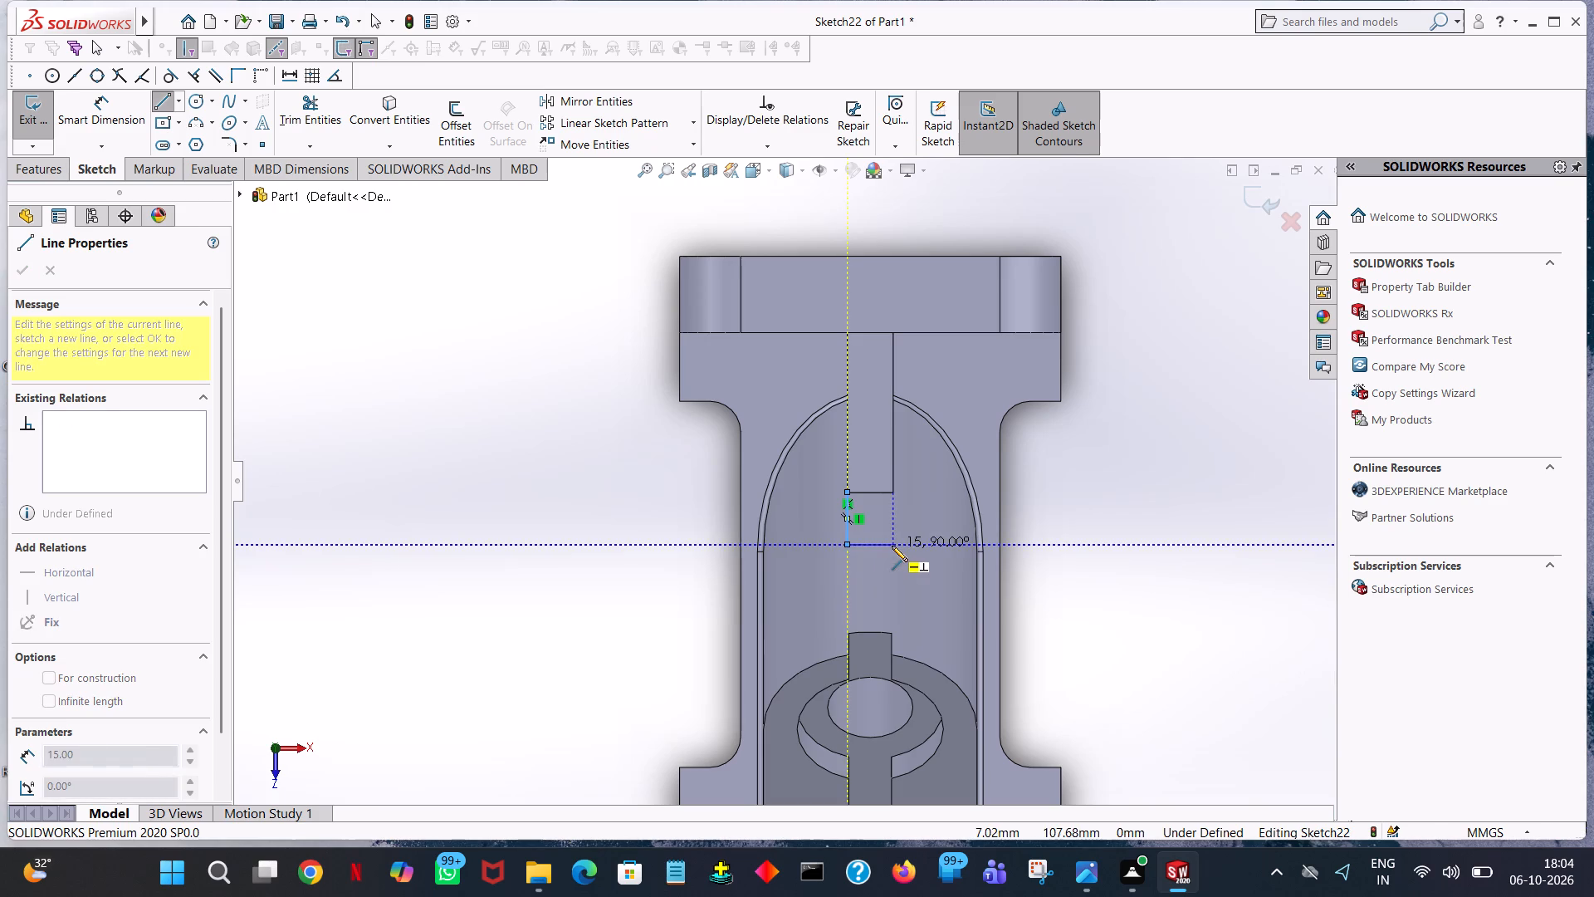
left_click(890, 494)
right_click(890, 494)
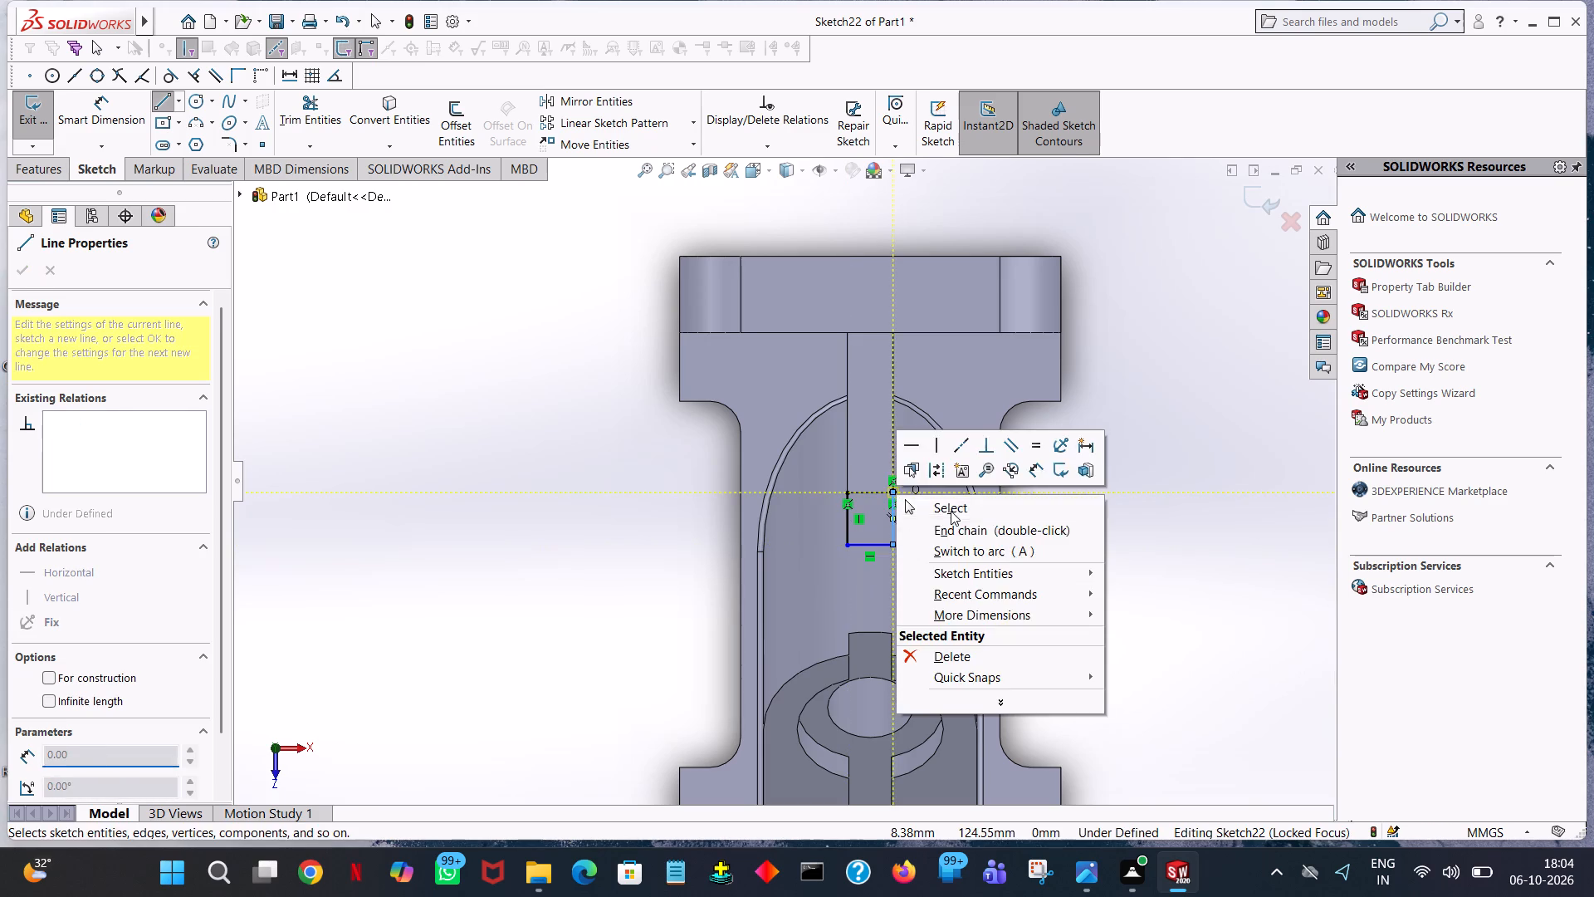
left_click(951, 511)
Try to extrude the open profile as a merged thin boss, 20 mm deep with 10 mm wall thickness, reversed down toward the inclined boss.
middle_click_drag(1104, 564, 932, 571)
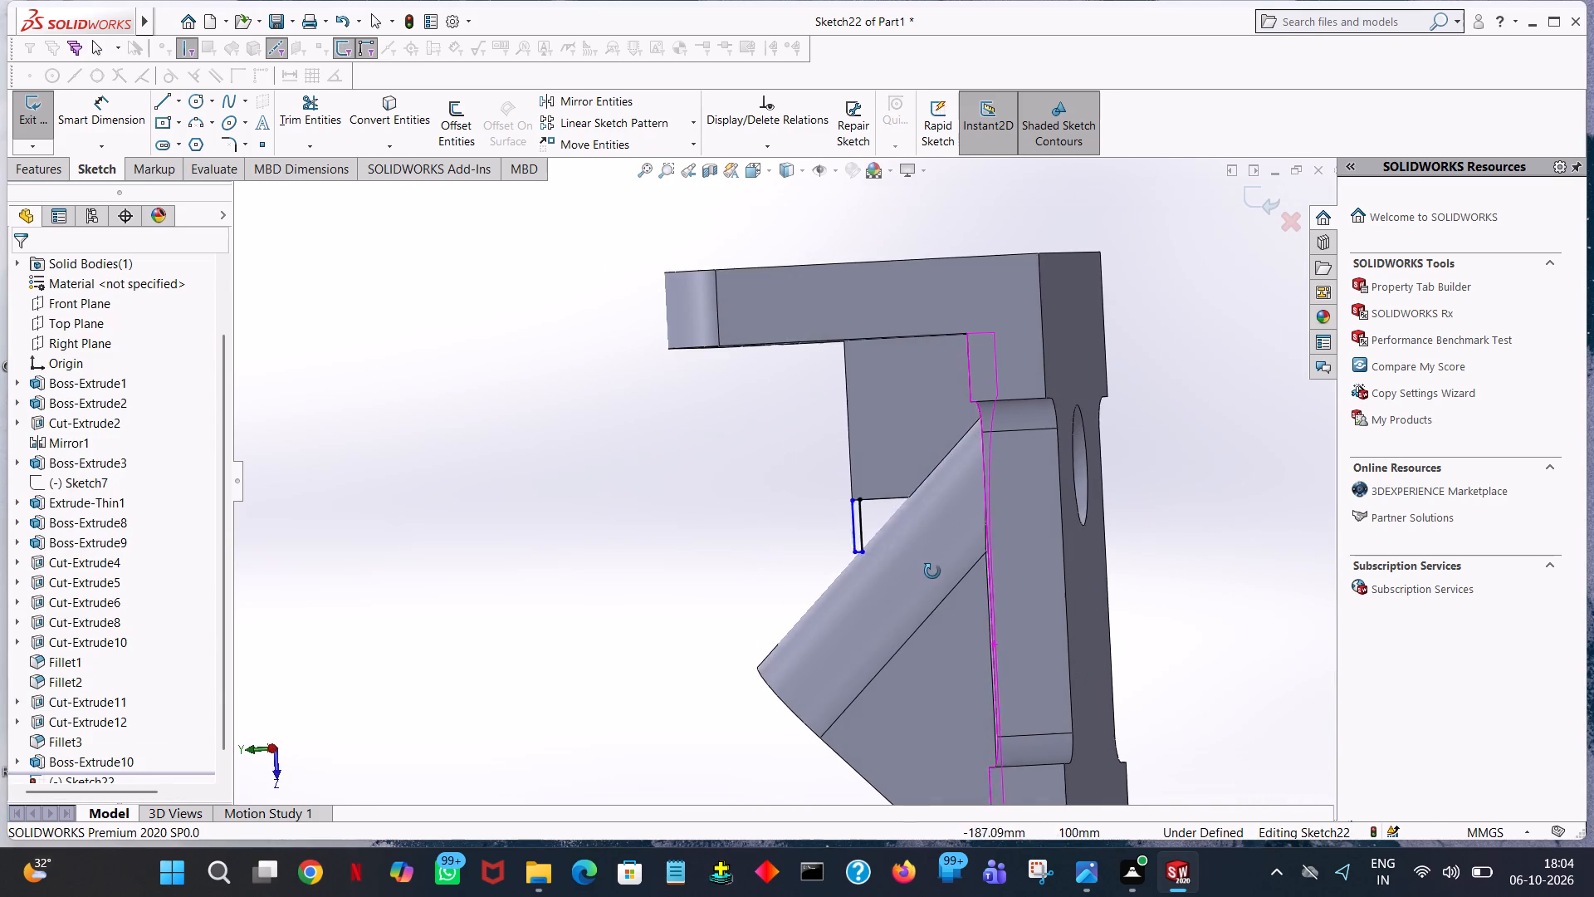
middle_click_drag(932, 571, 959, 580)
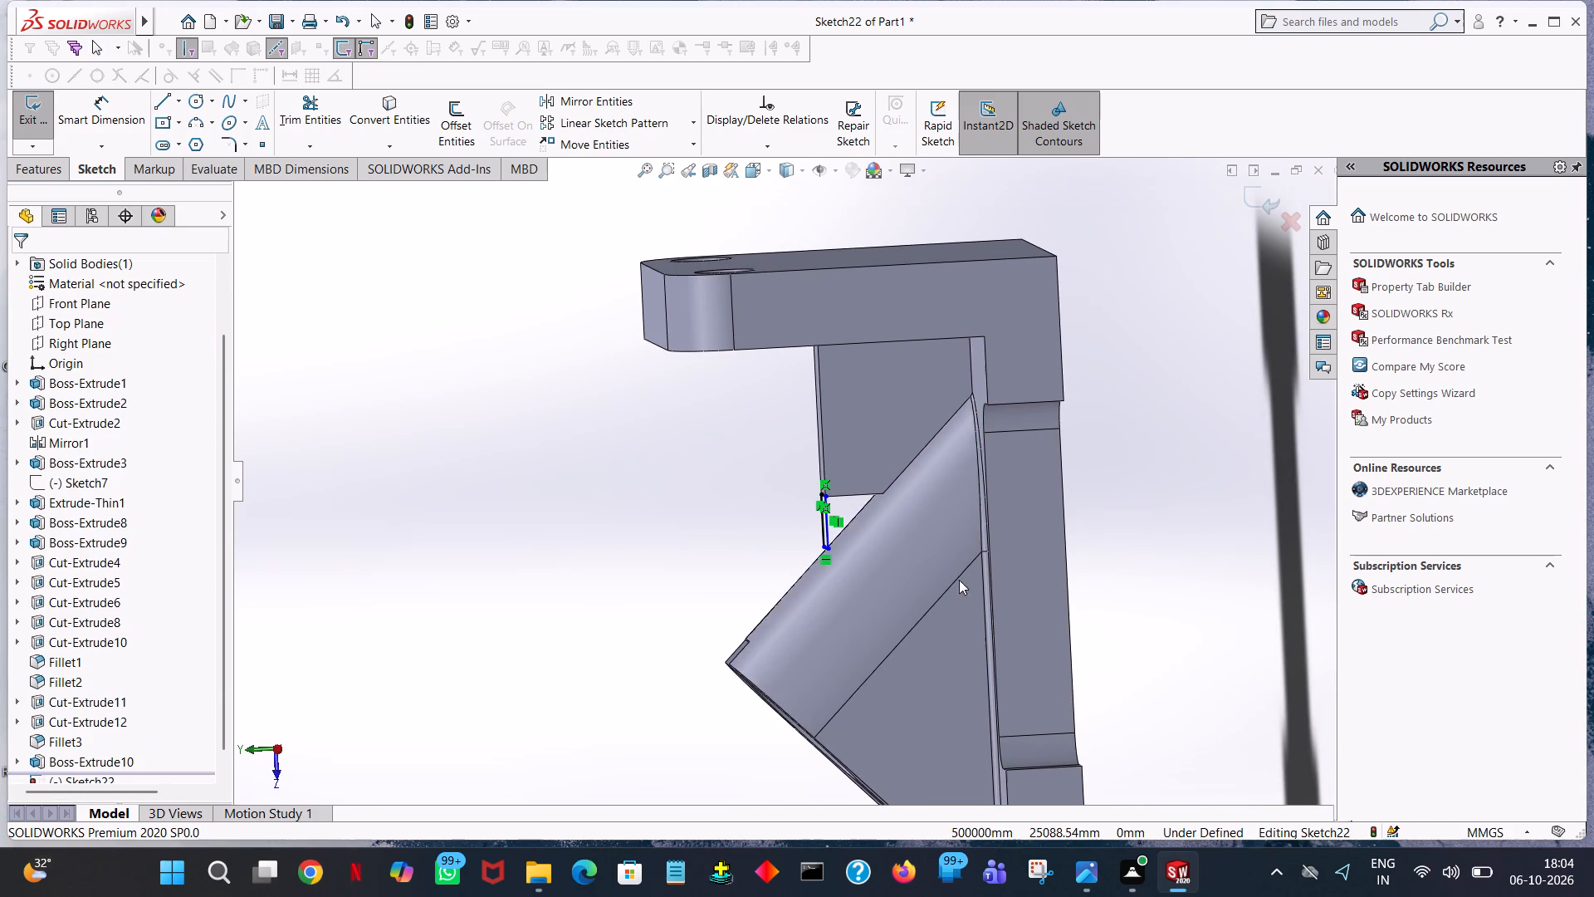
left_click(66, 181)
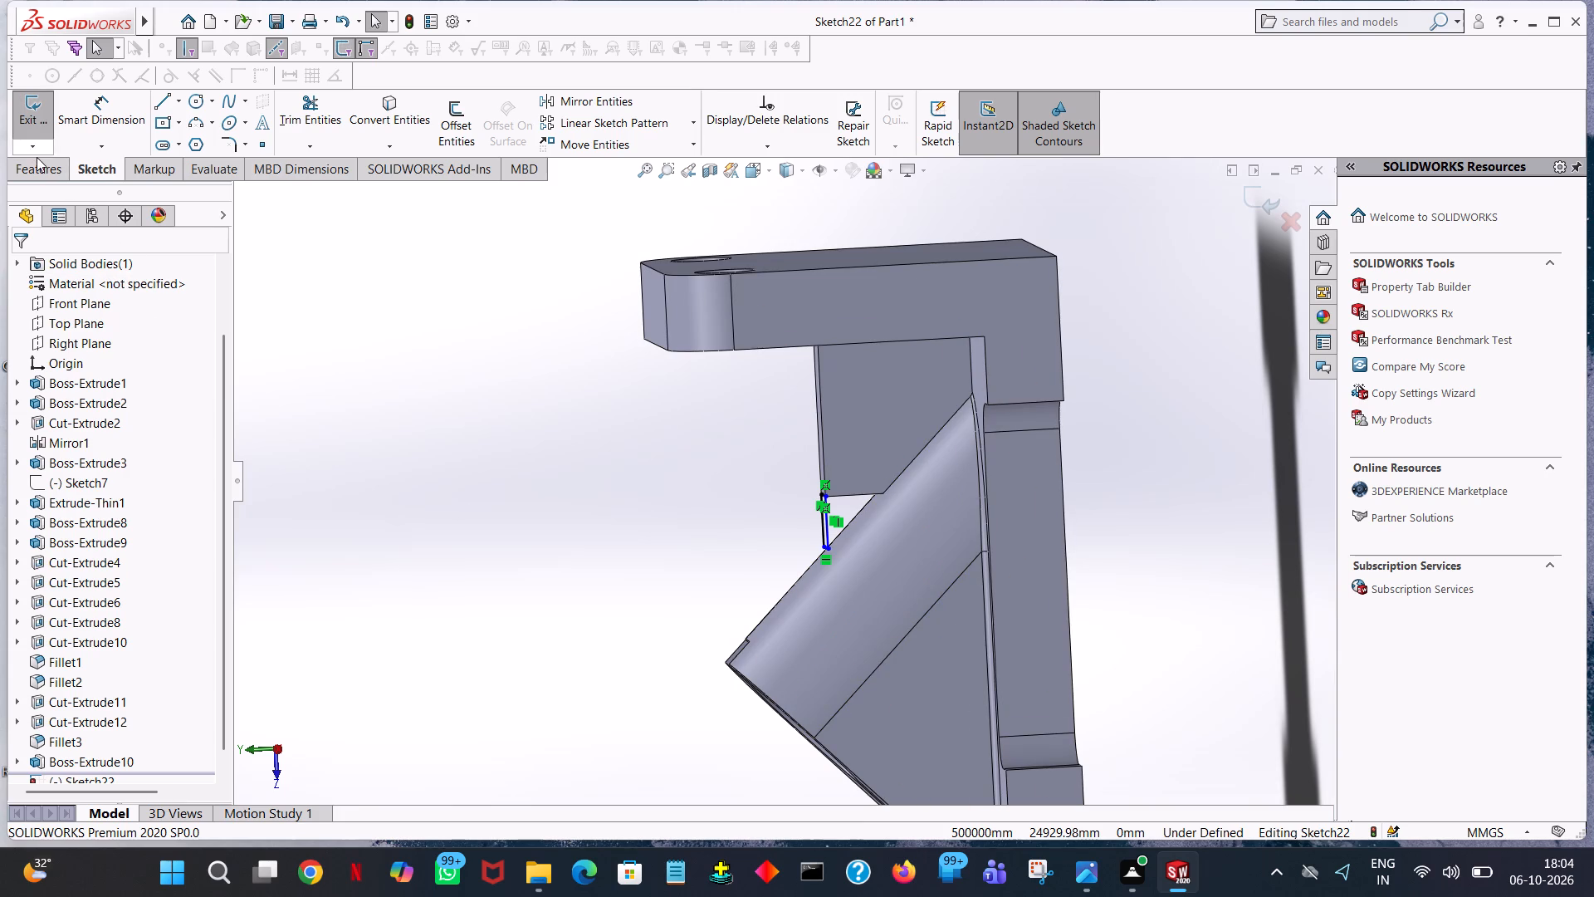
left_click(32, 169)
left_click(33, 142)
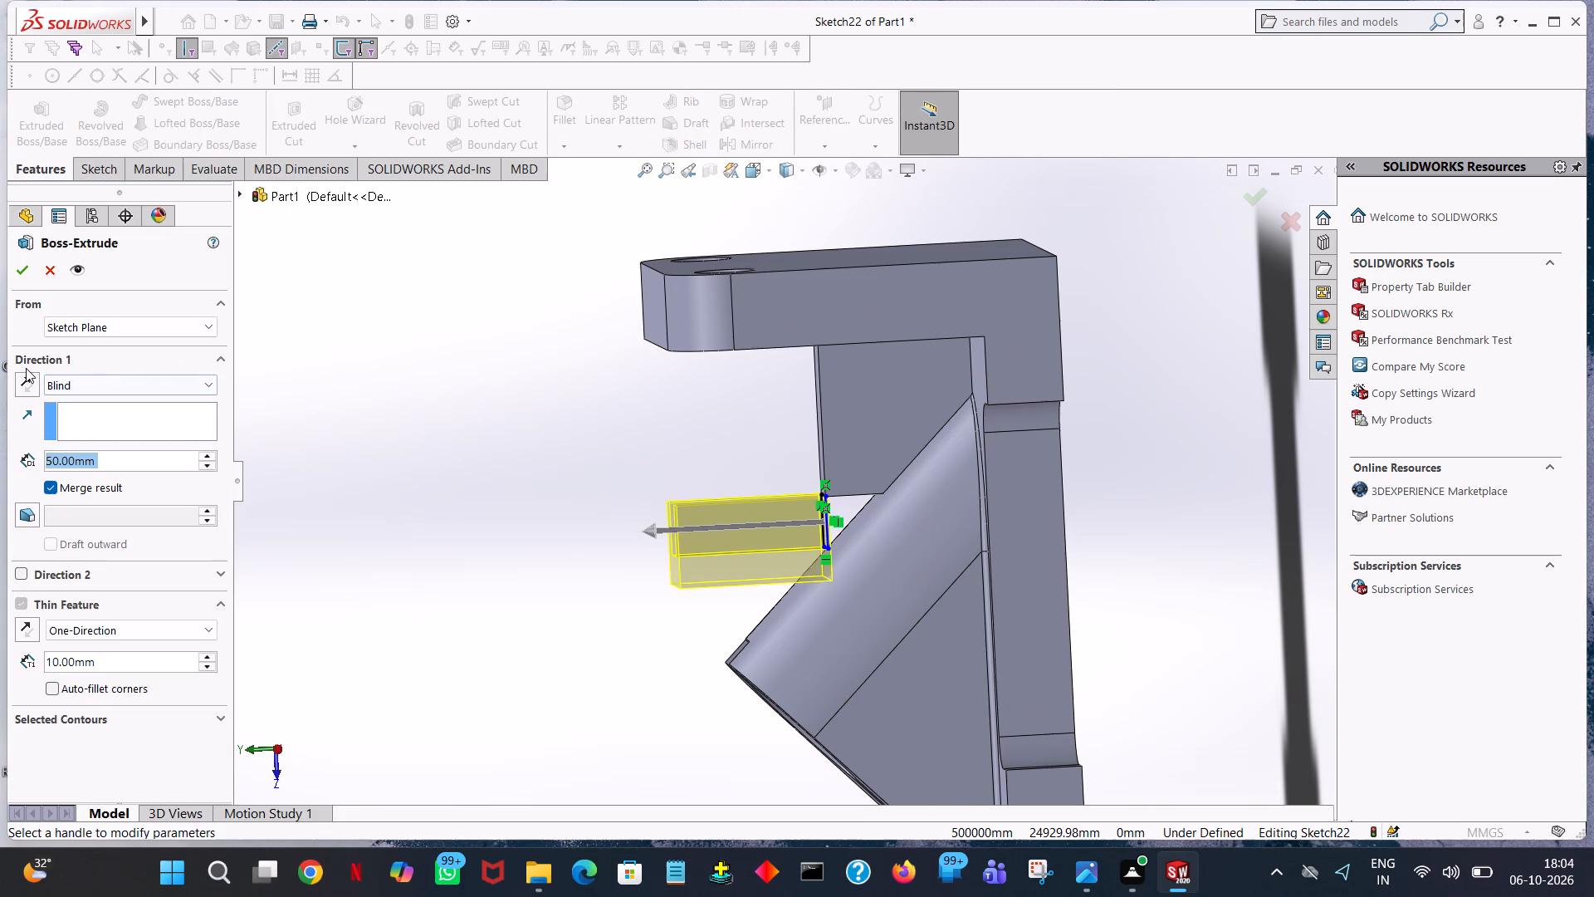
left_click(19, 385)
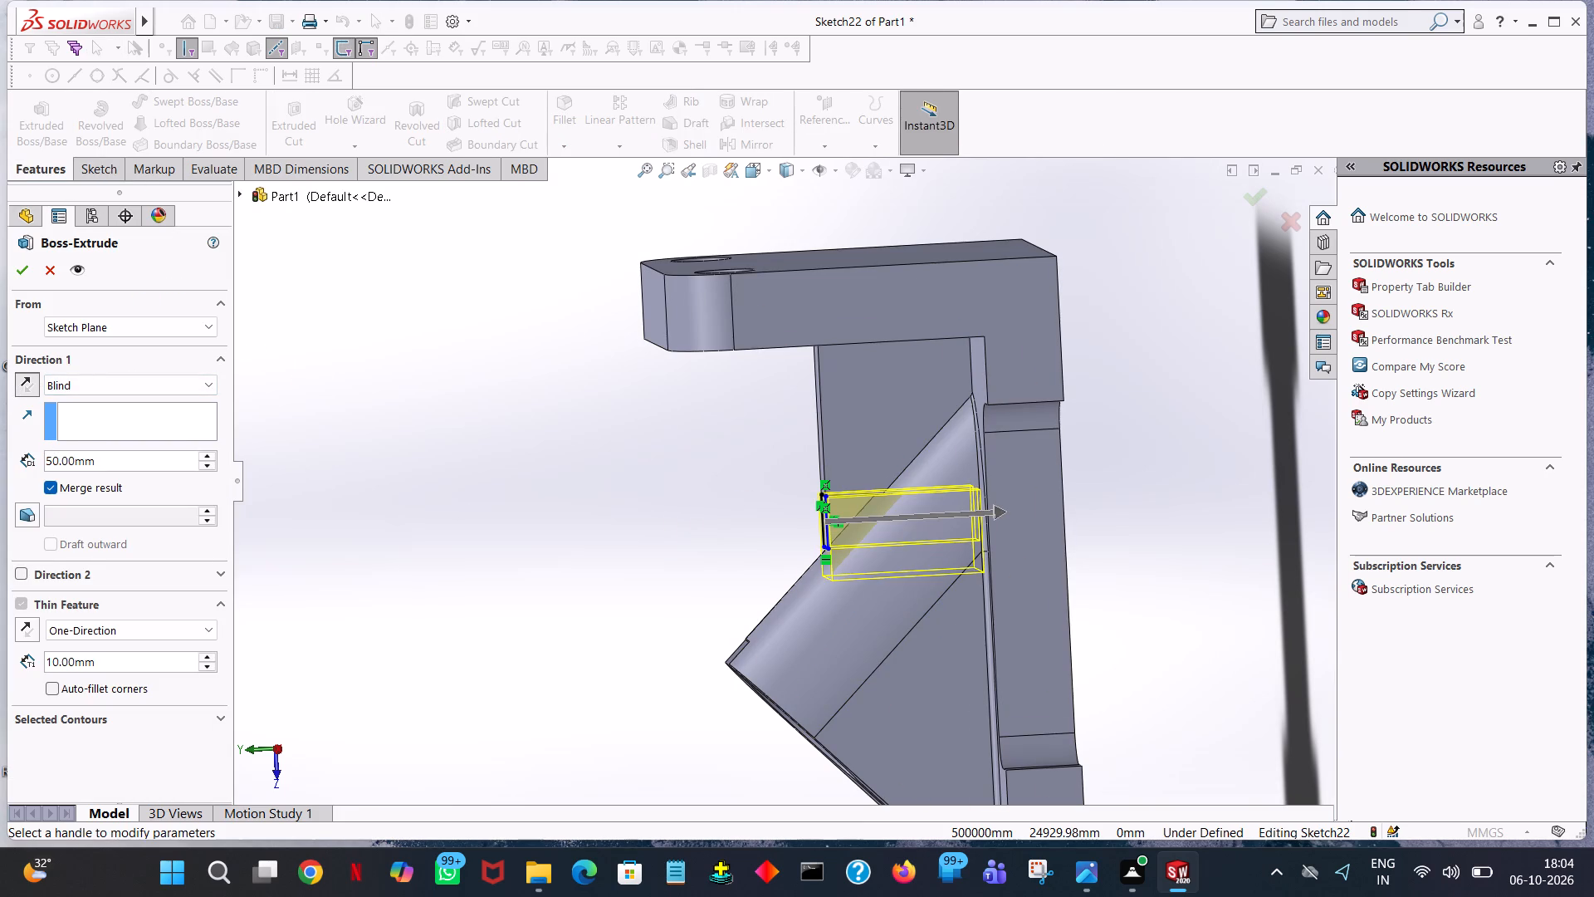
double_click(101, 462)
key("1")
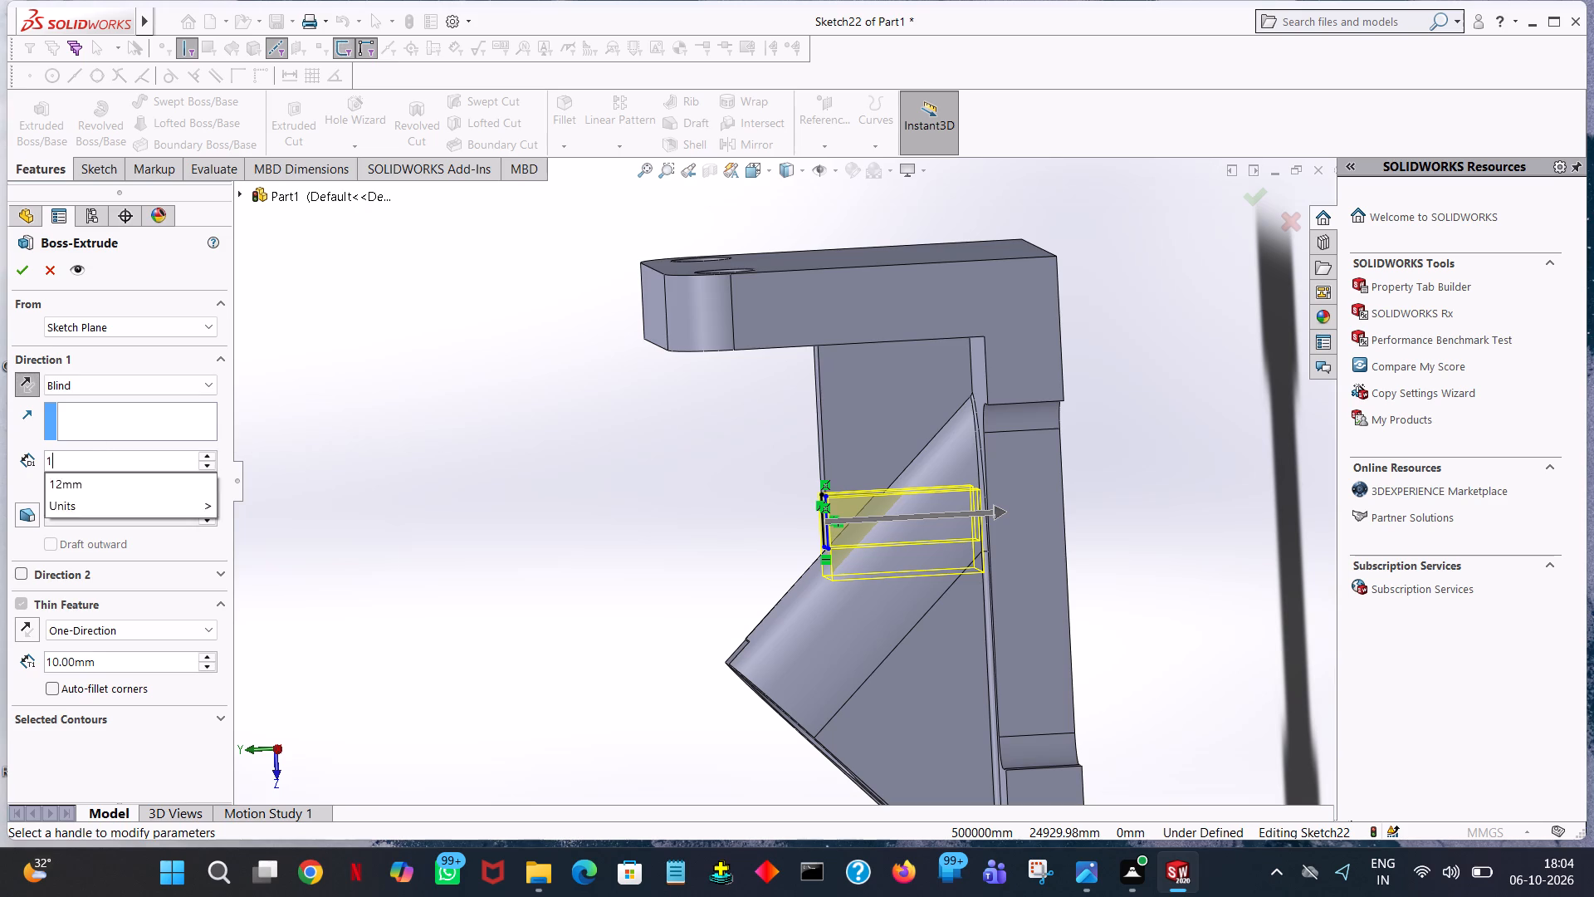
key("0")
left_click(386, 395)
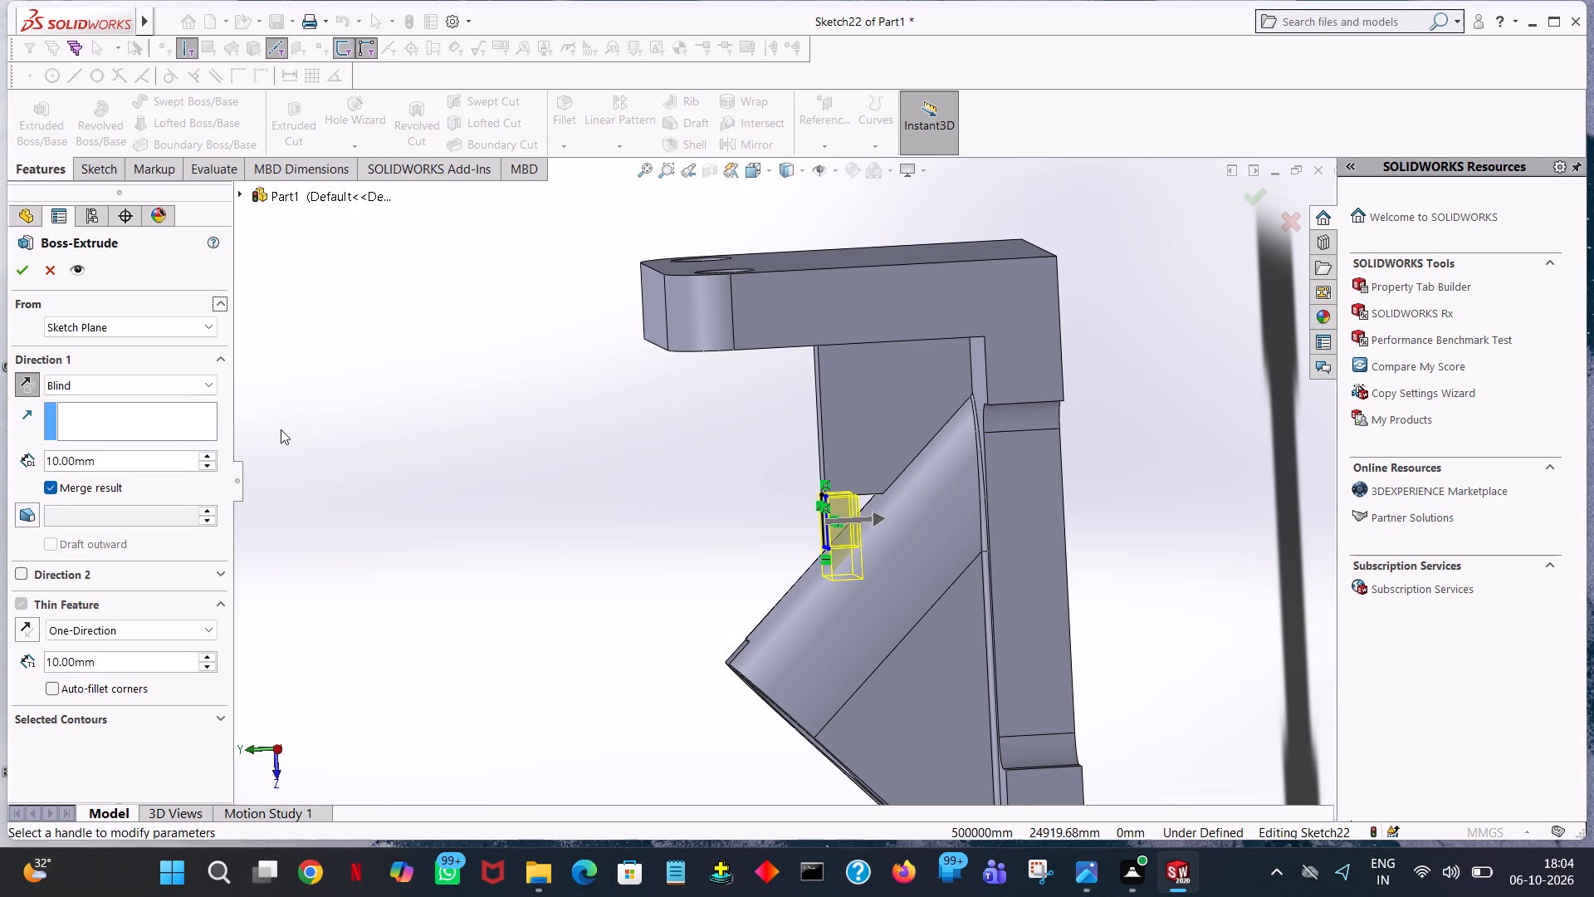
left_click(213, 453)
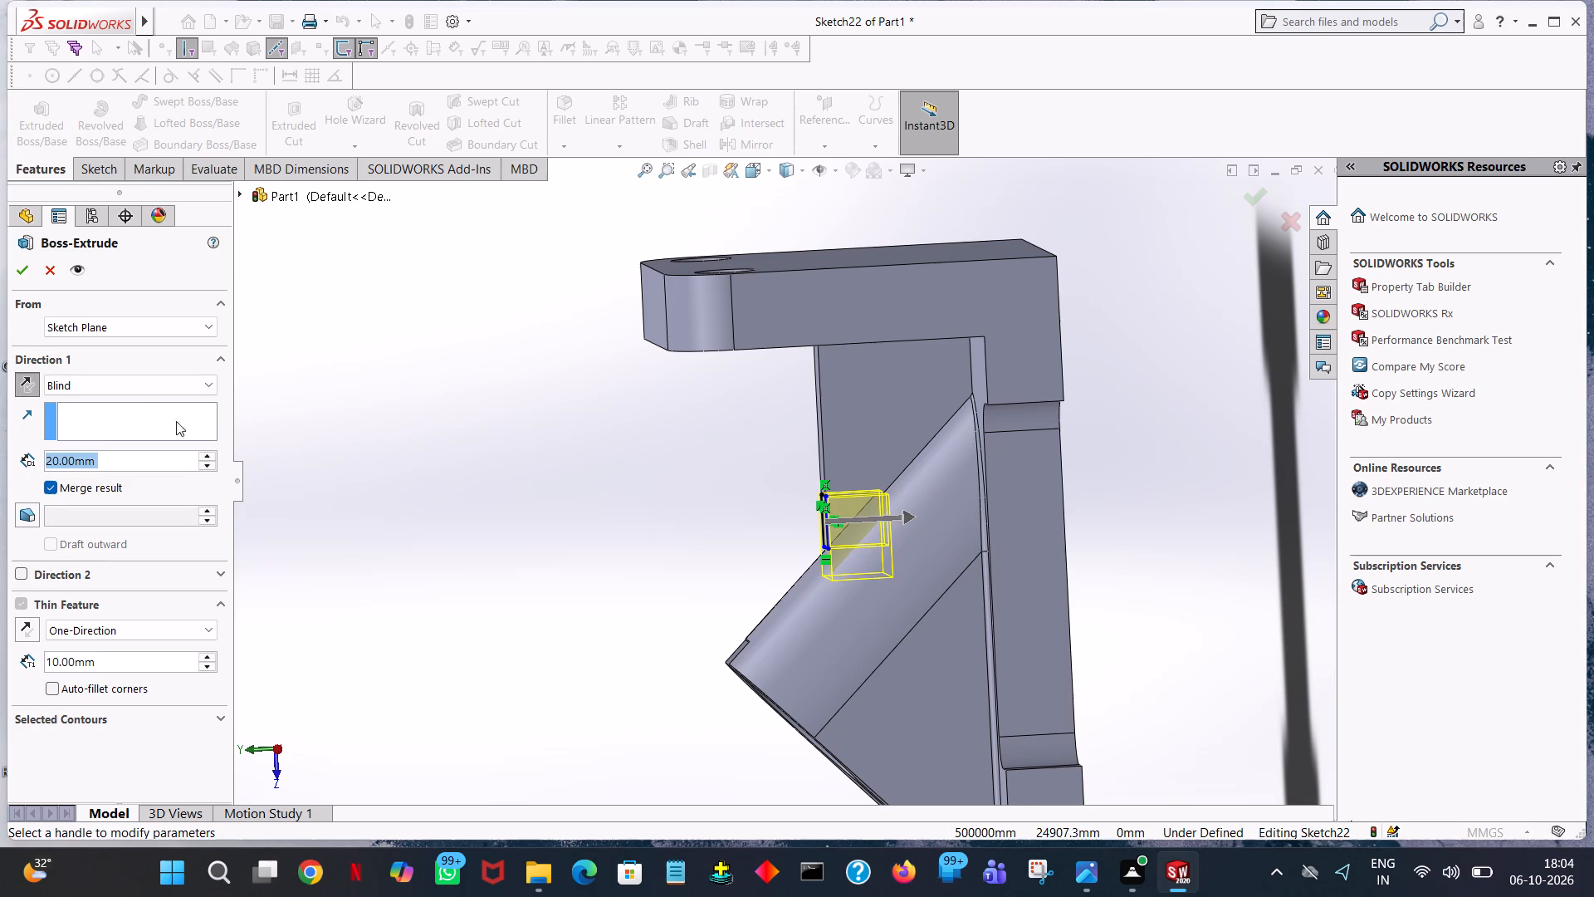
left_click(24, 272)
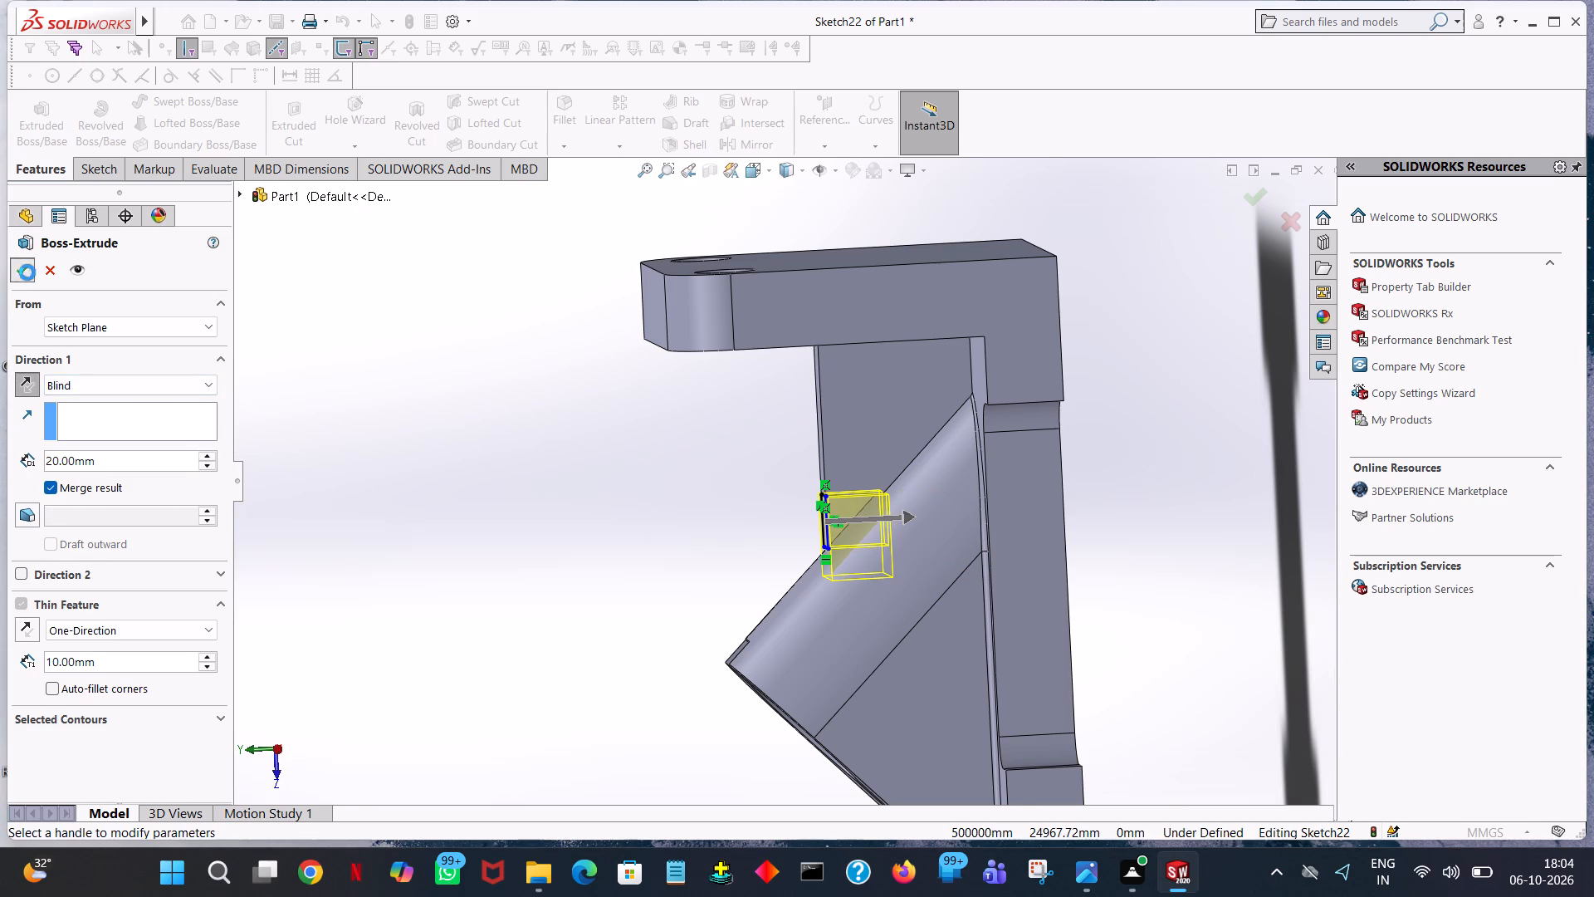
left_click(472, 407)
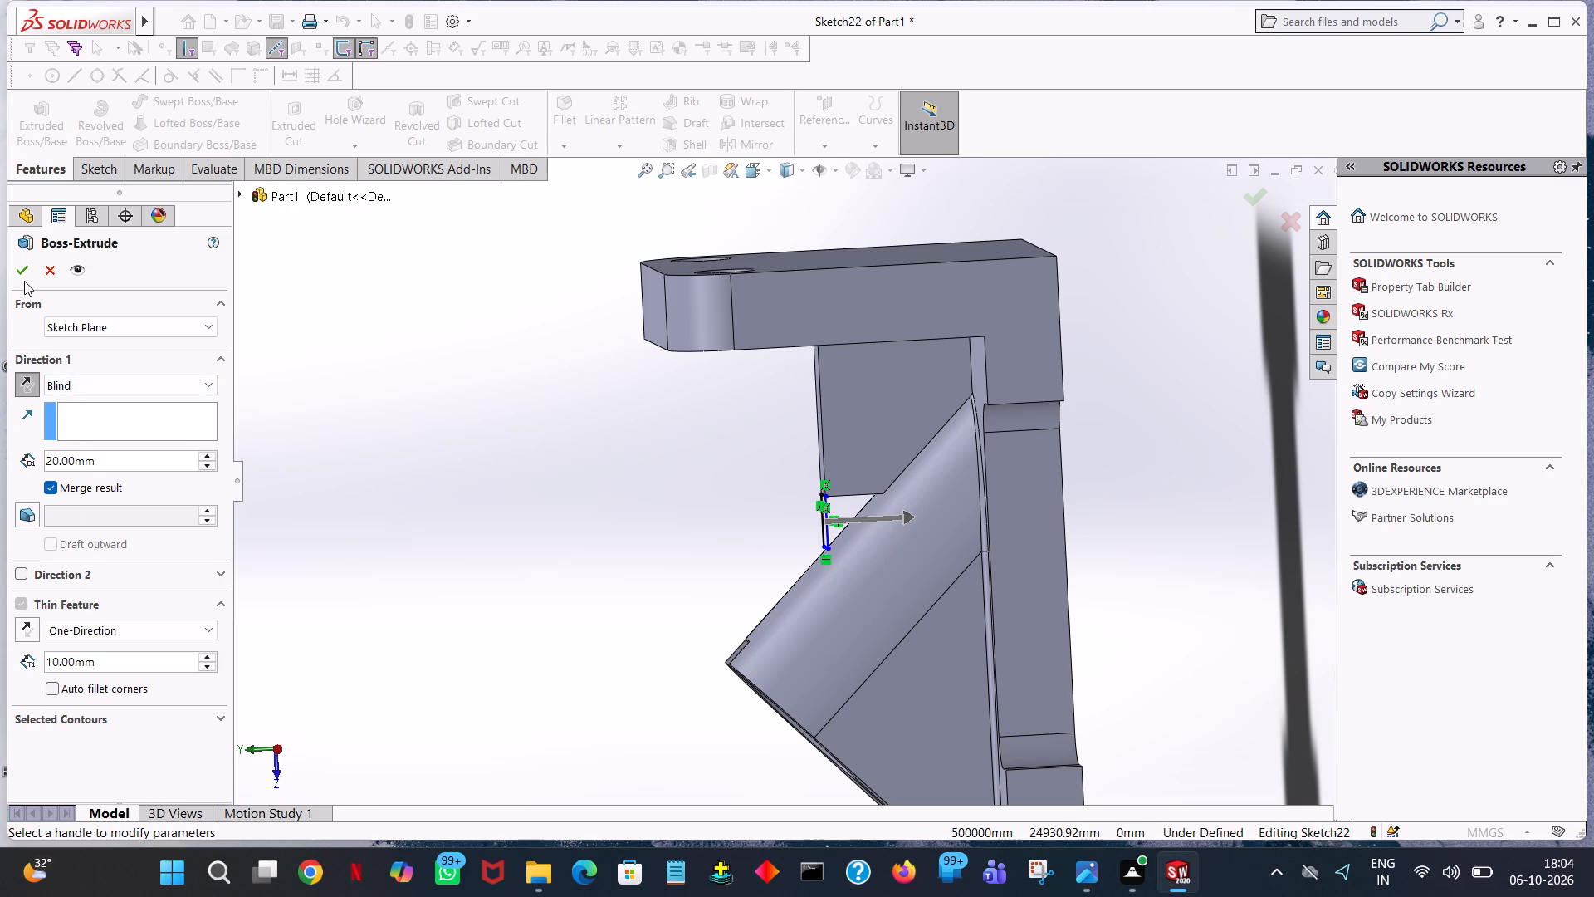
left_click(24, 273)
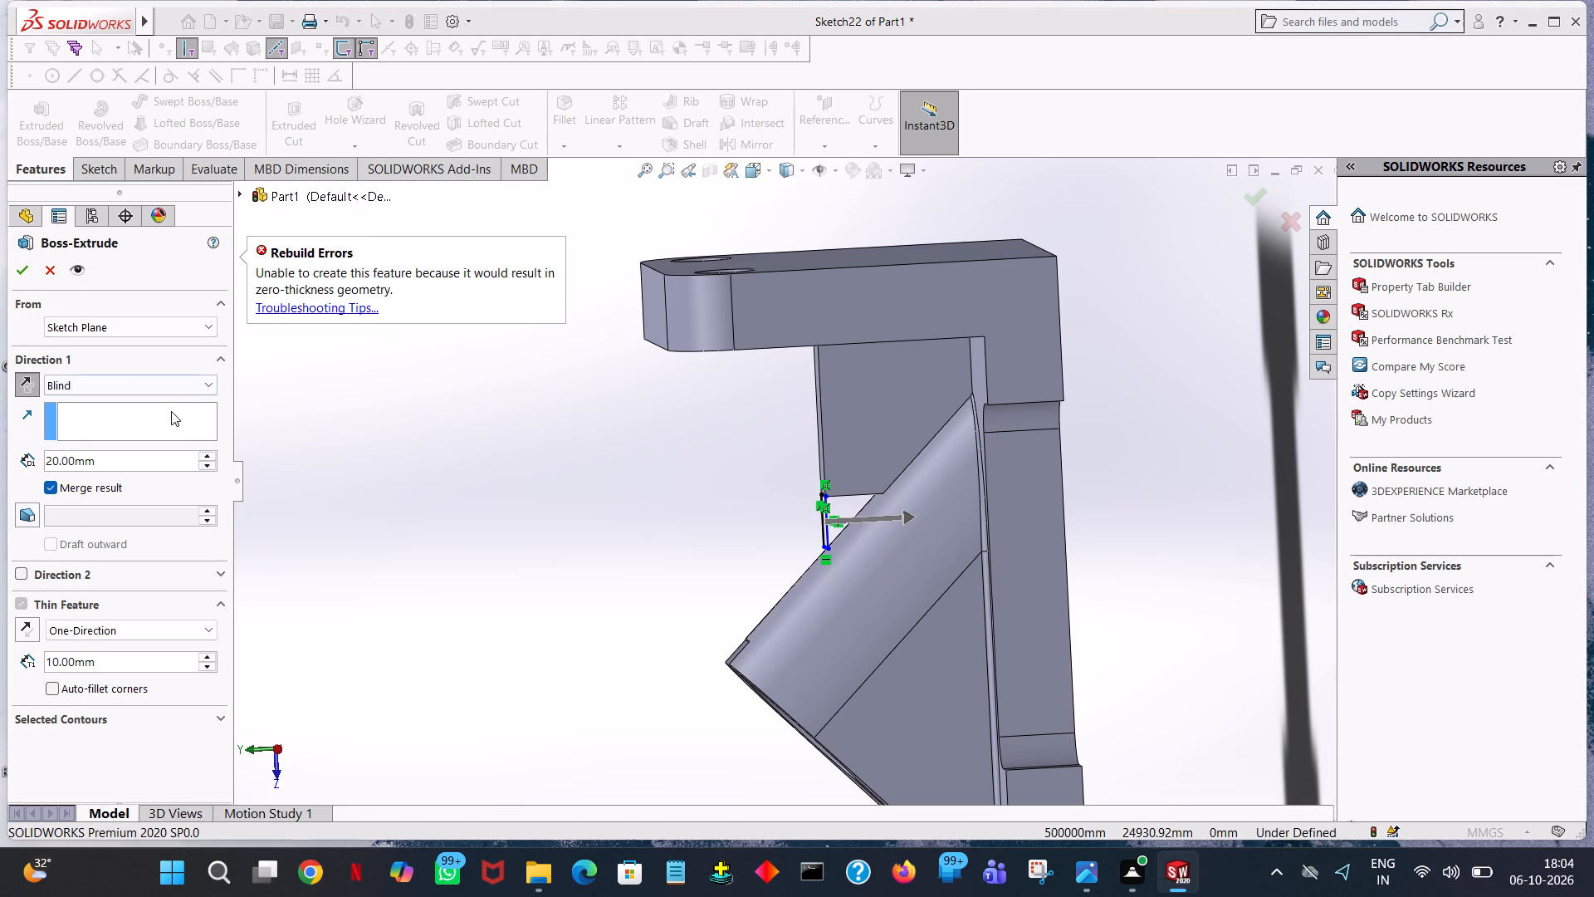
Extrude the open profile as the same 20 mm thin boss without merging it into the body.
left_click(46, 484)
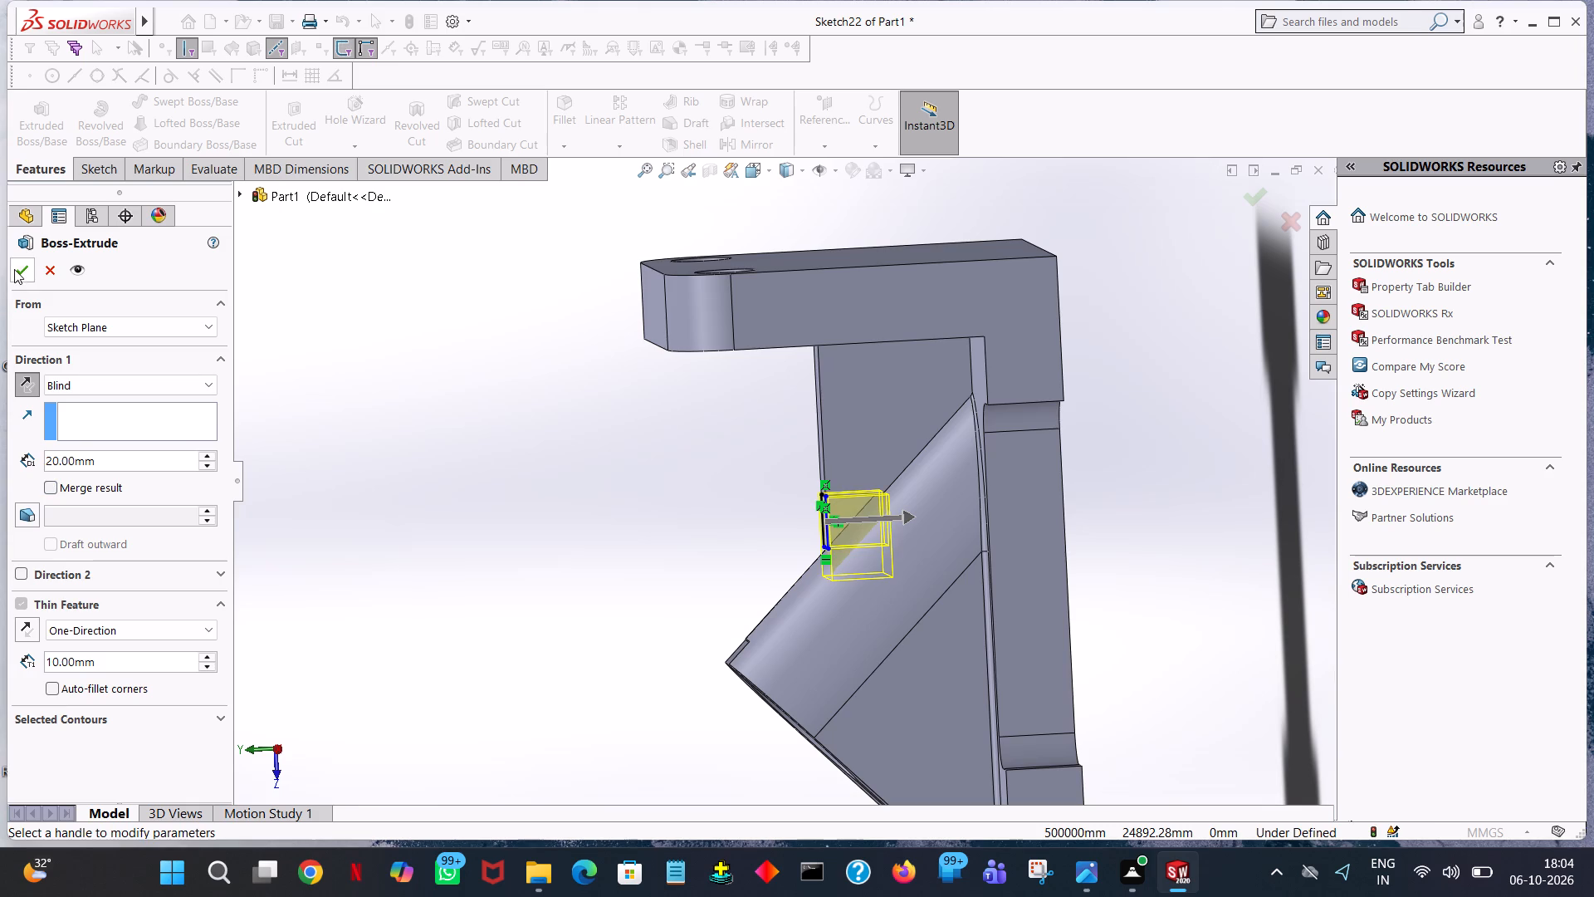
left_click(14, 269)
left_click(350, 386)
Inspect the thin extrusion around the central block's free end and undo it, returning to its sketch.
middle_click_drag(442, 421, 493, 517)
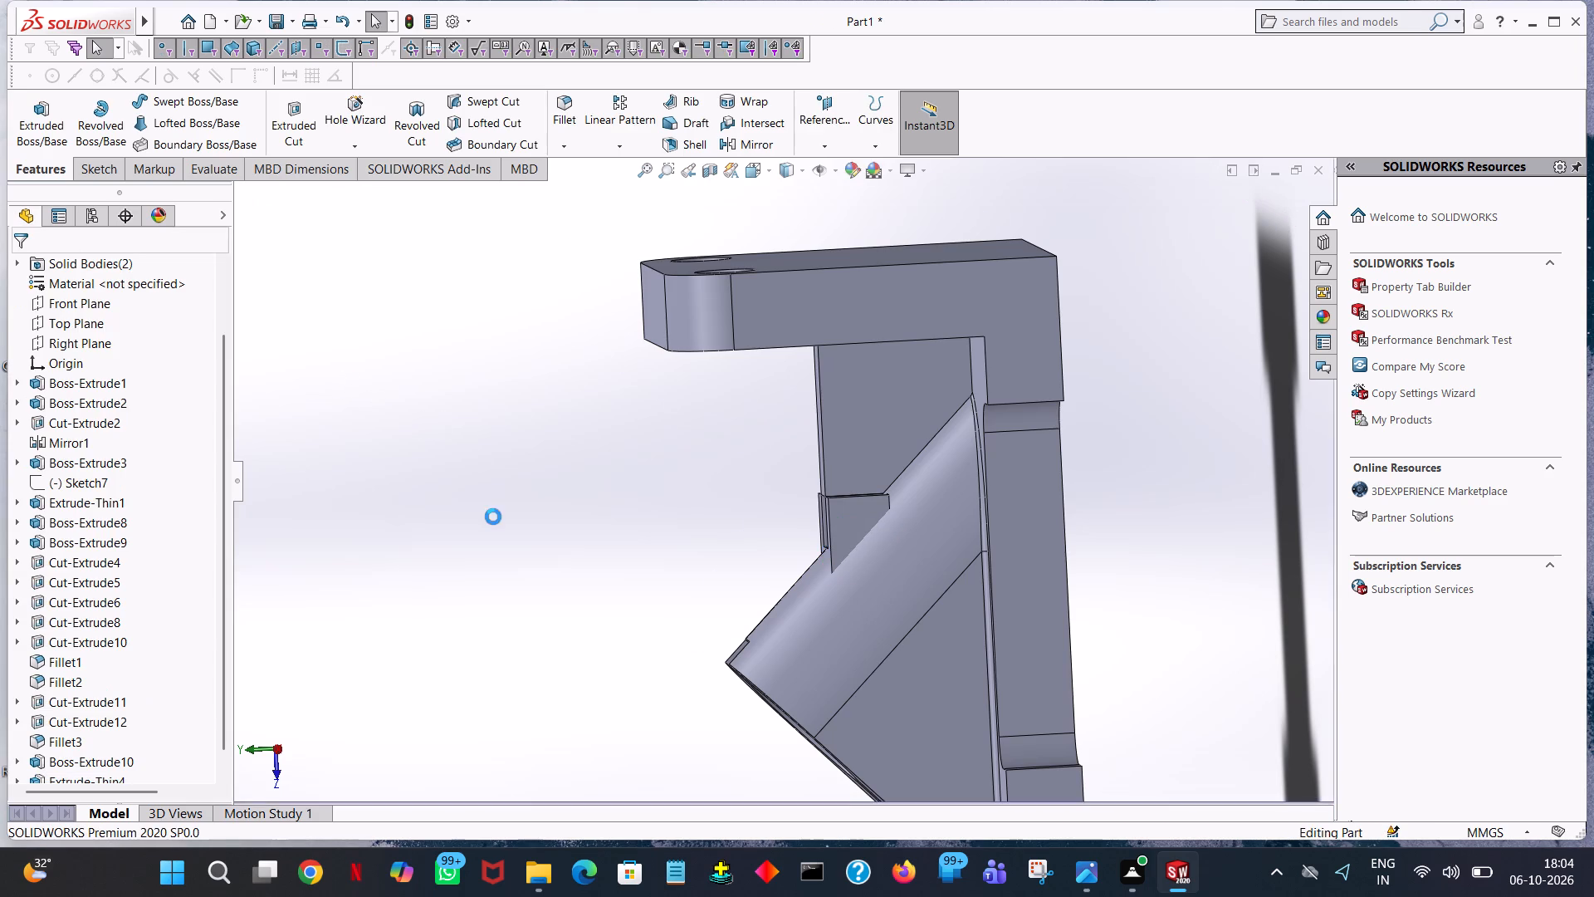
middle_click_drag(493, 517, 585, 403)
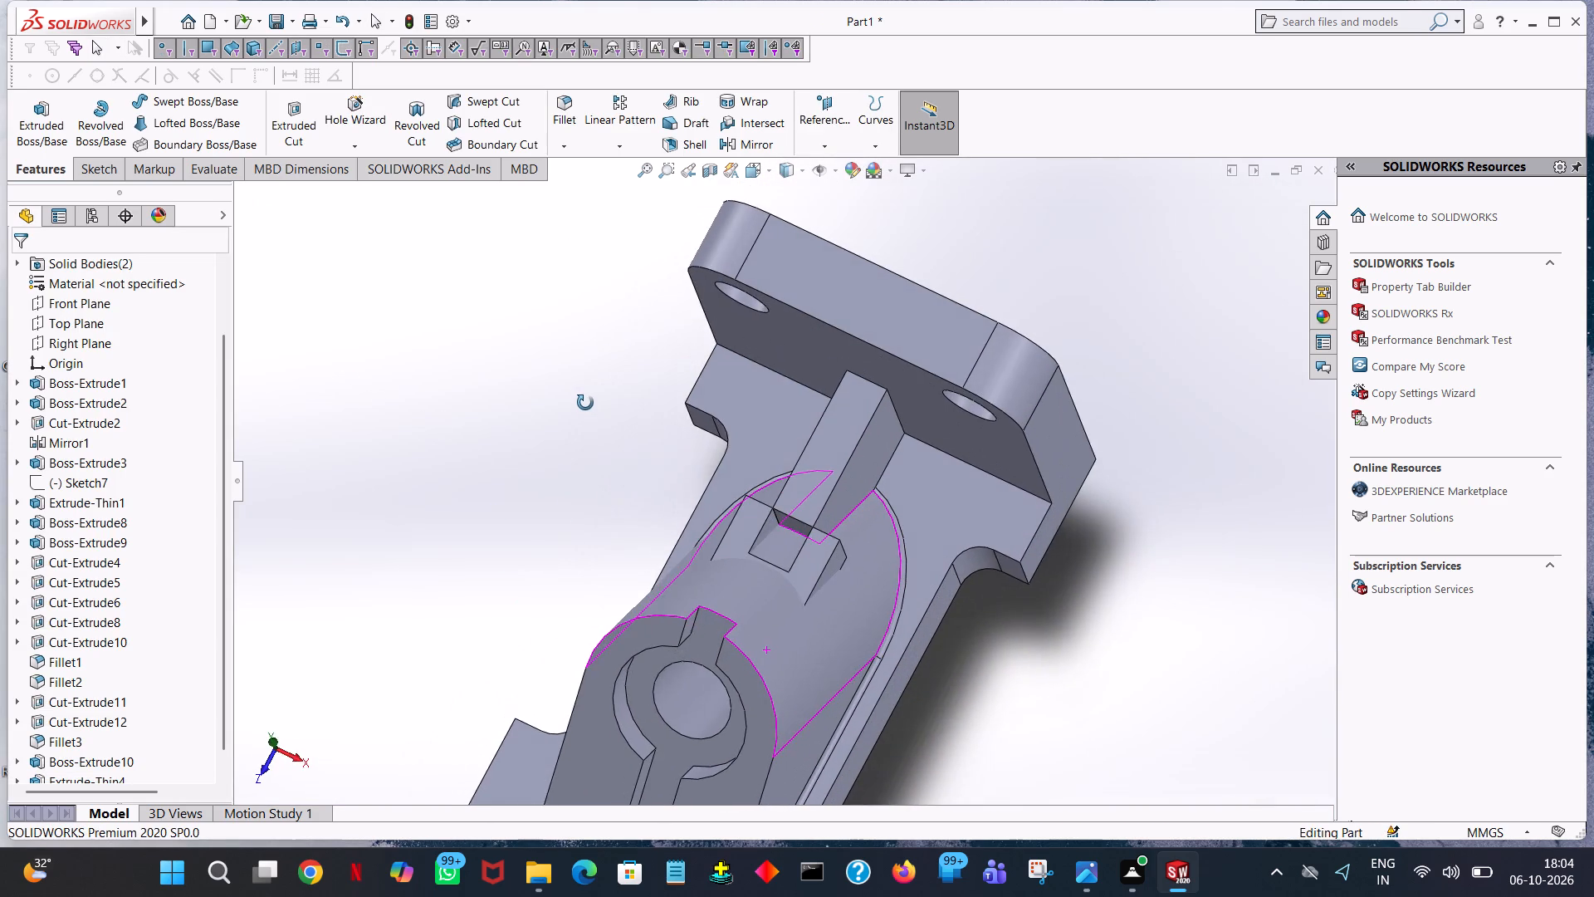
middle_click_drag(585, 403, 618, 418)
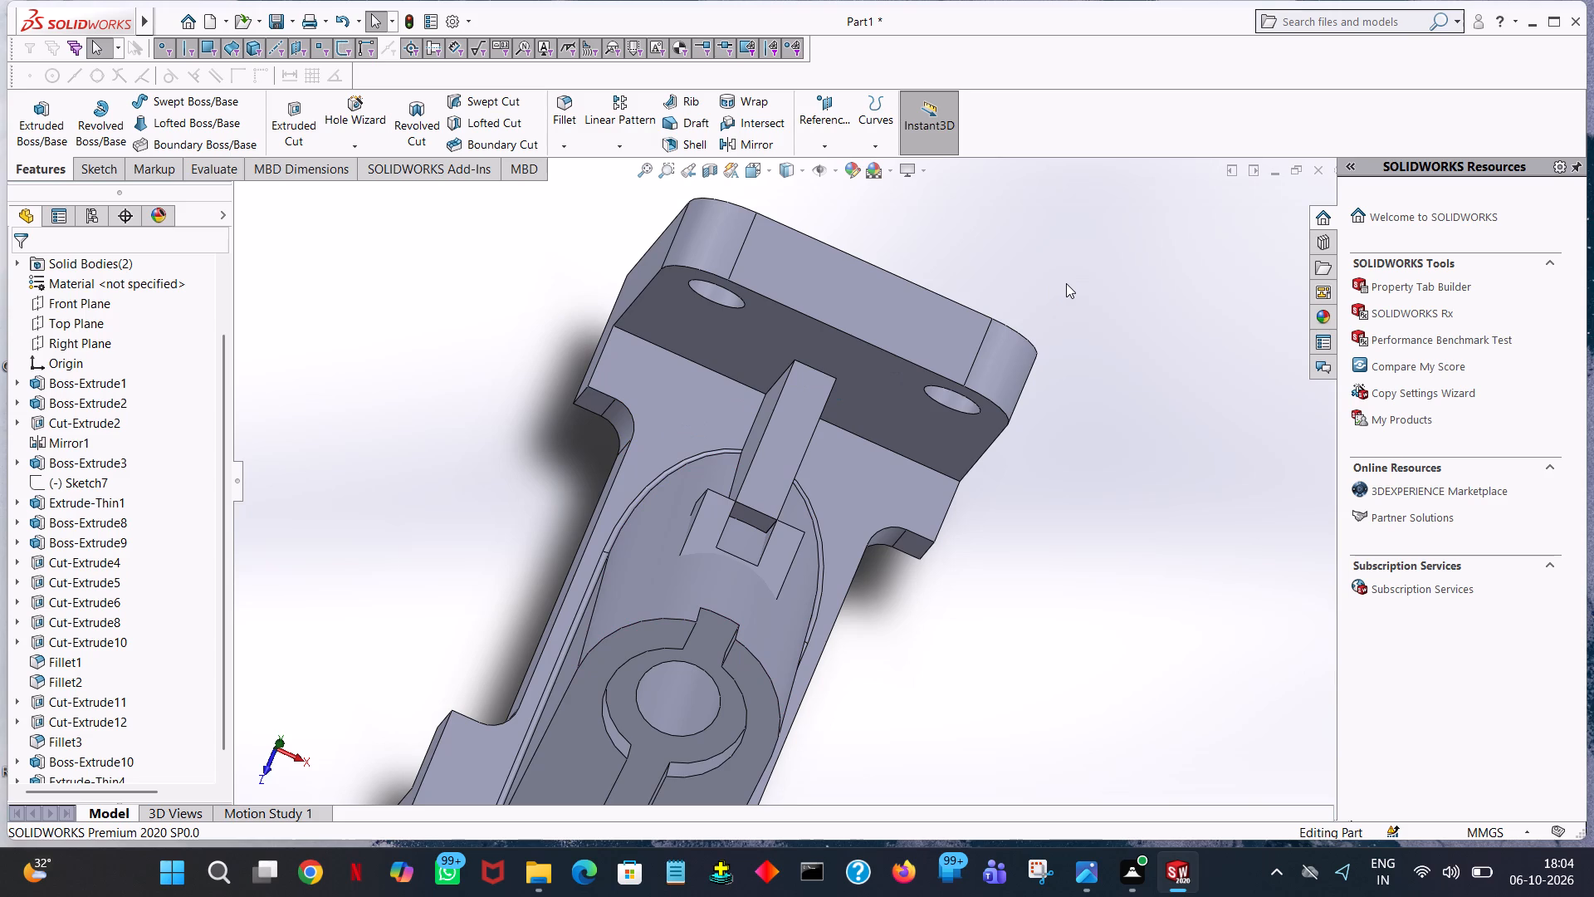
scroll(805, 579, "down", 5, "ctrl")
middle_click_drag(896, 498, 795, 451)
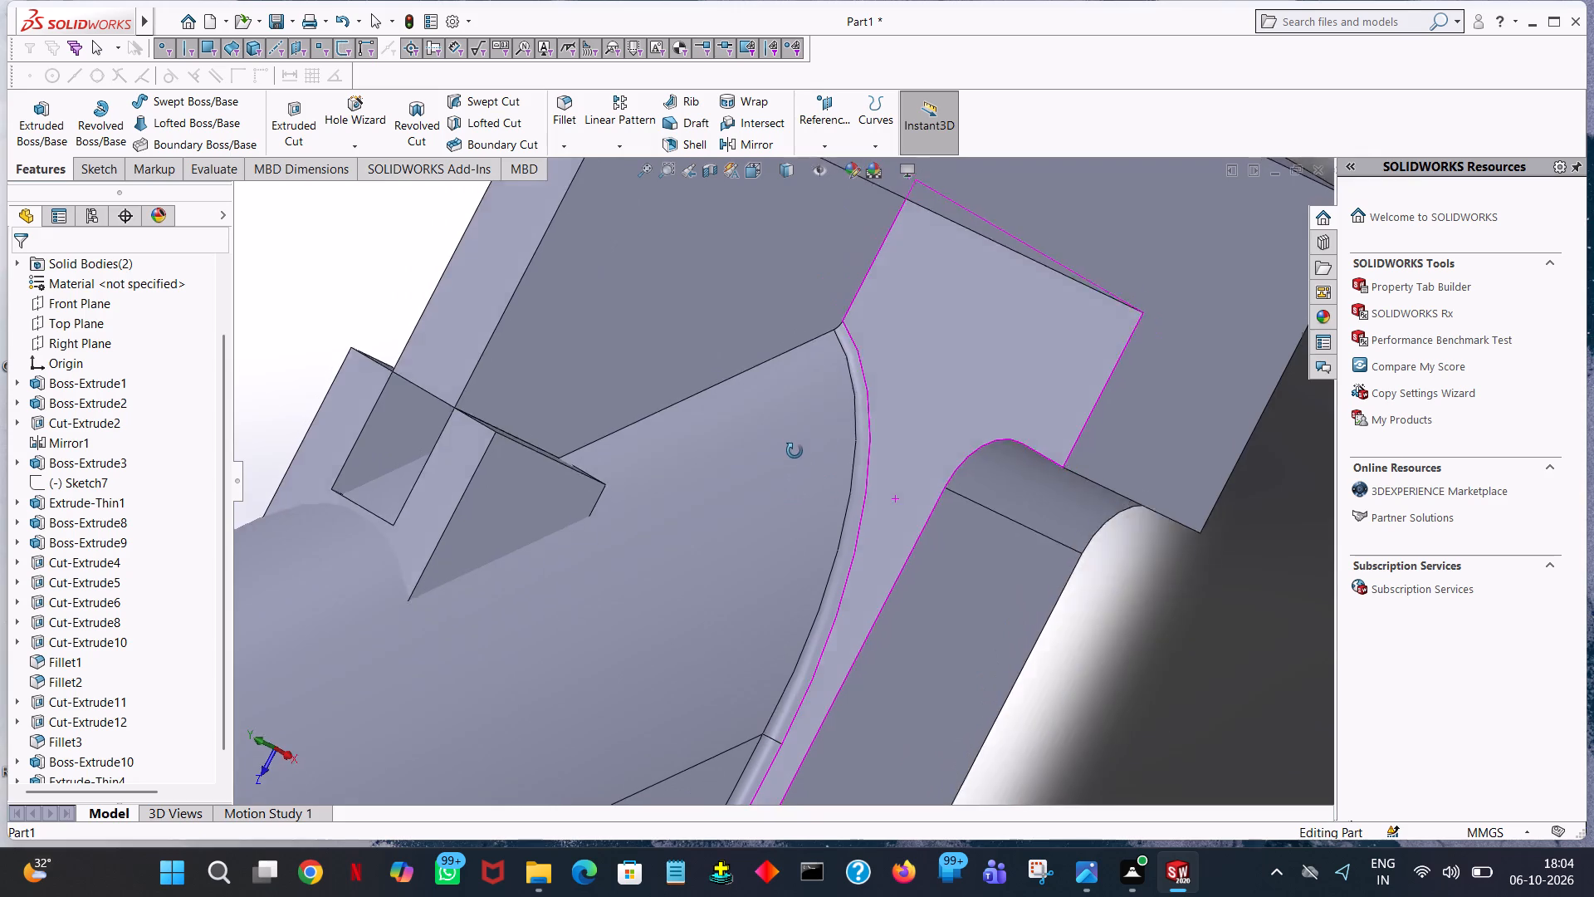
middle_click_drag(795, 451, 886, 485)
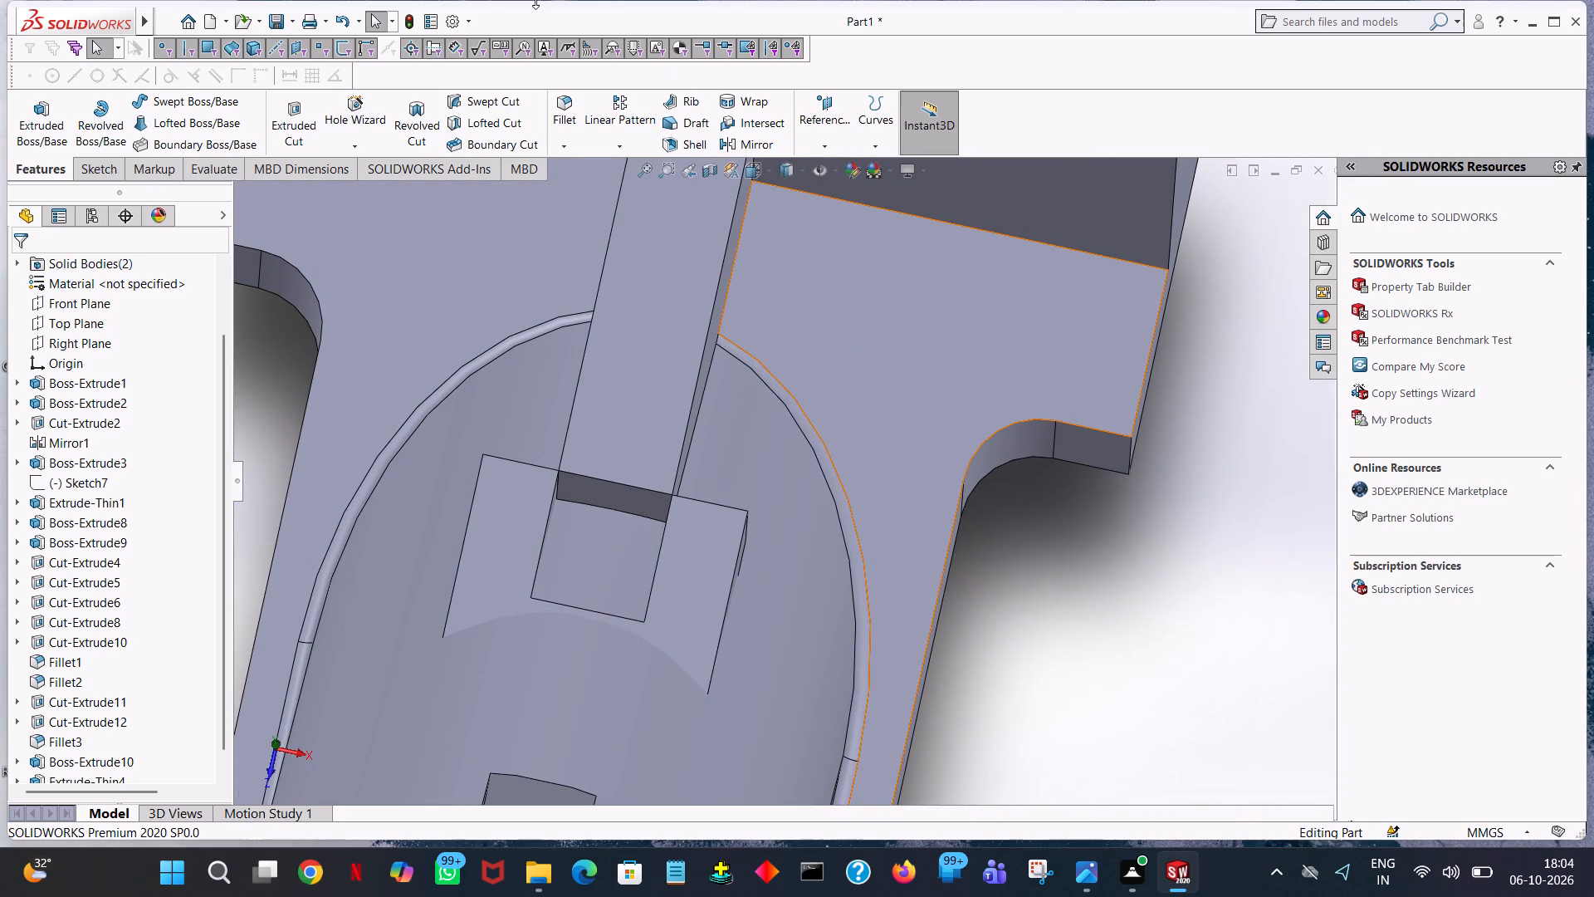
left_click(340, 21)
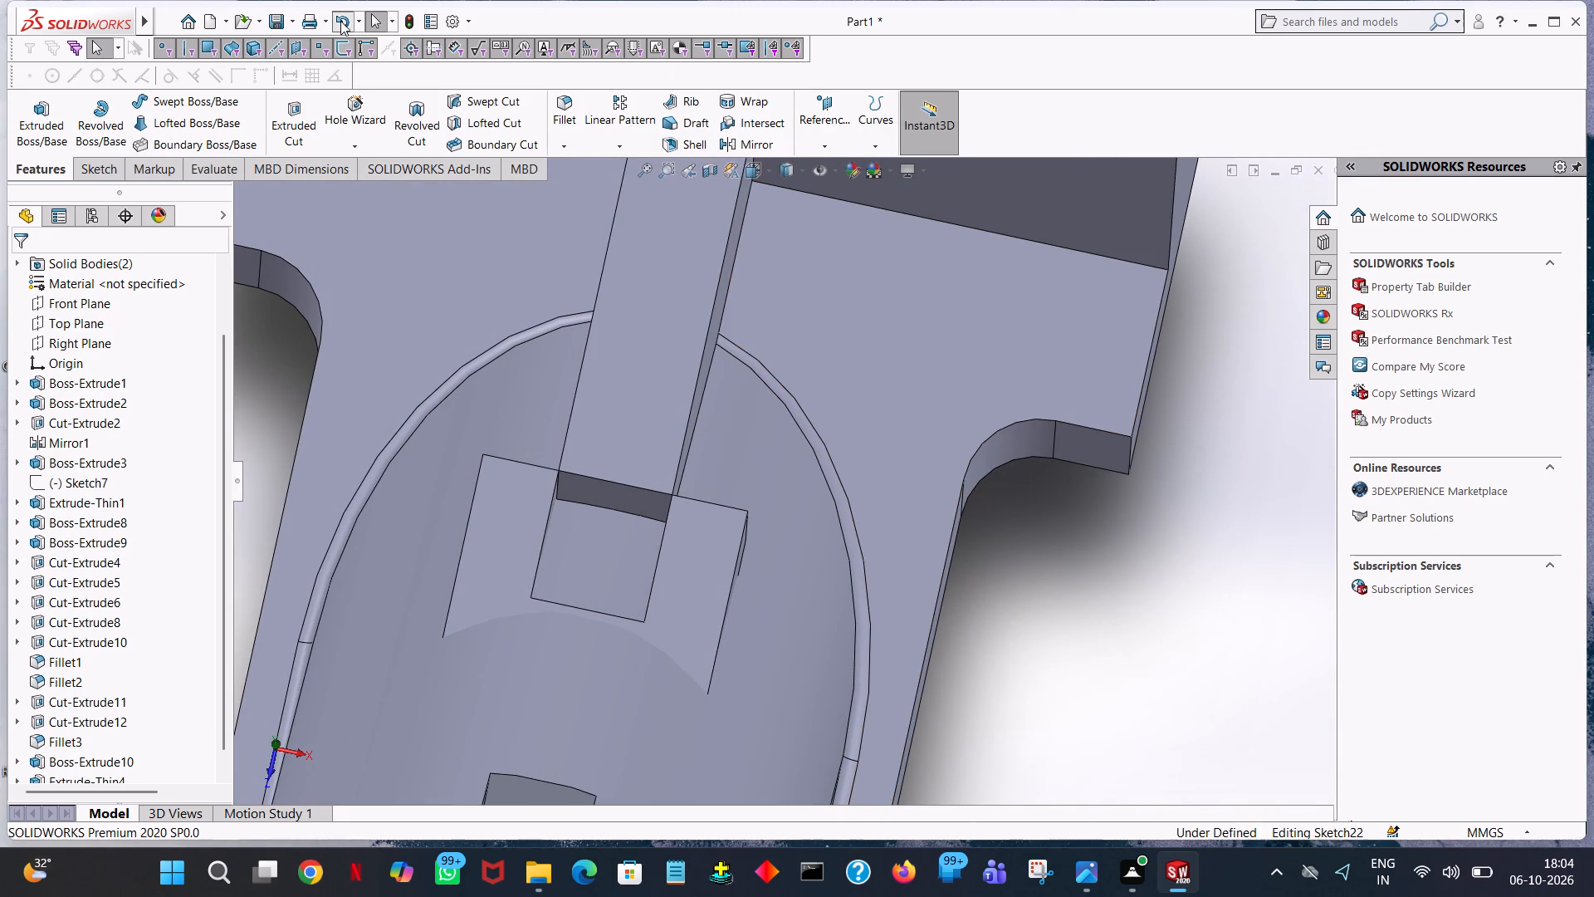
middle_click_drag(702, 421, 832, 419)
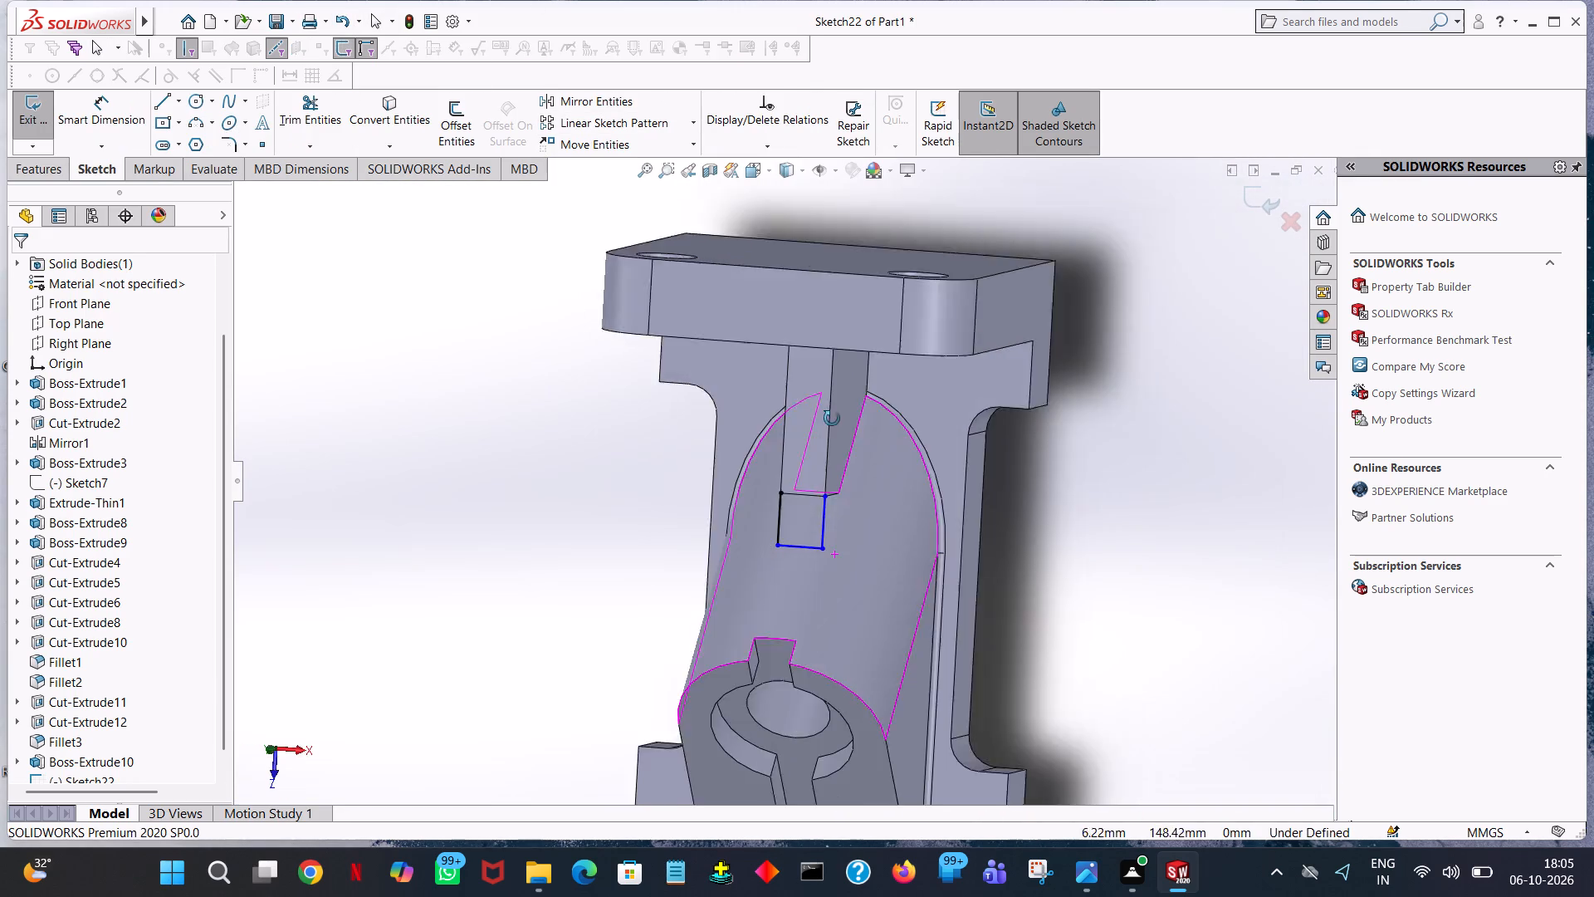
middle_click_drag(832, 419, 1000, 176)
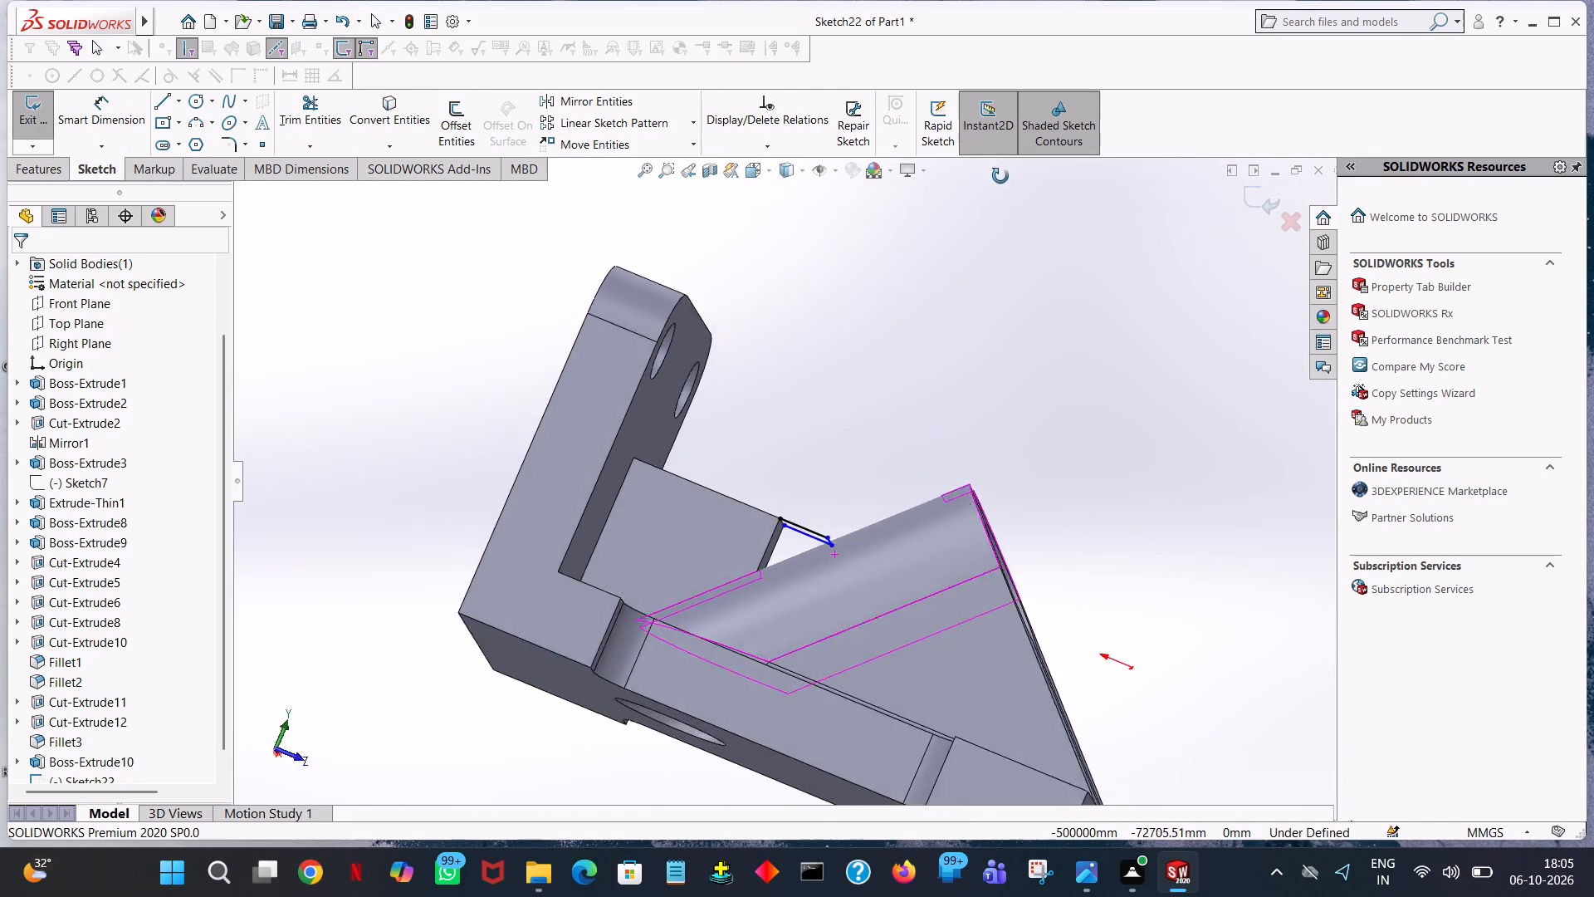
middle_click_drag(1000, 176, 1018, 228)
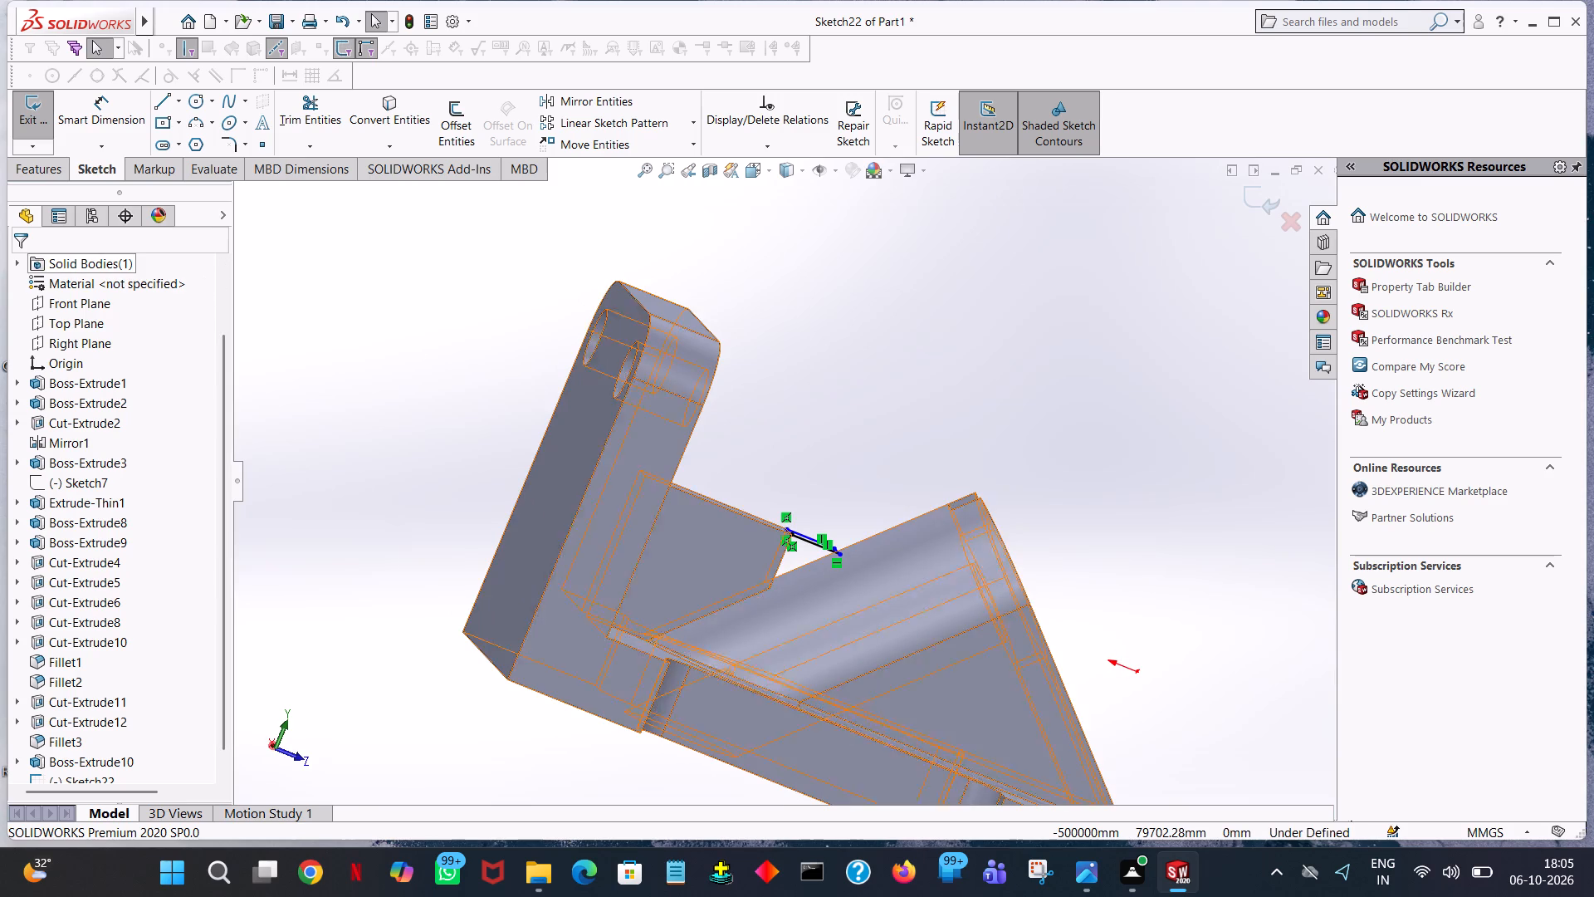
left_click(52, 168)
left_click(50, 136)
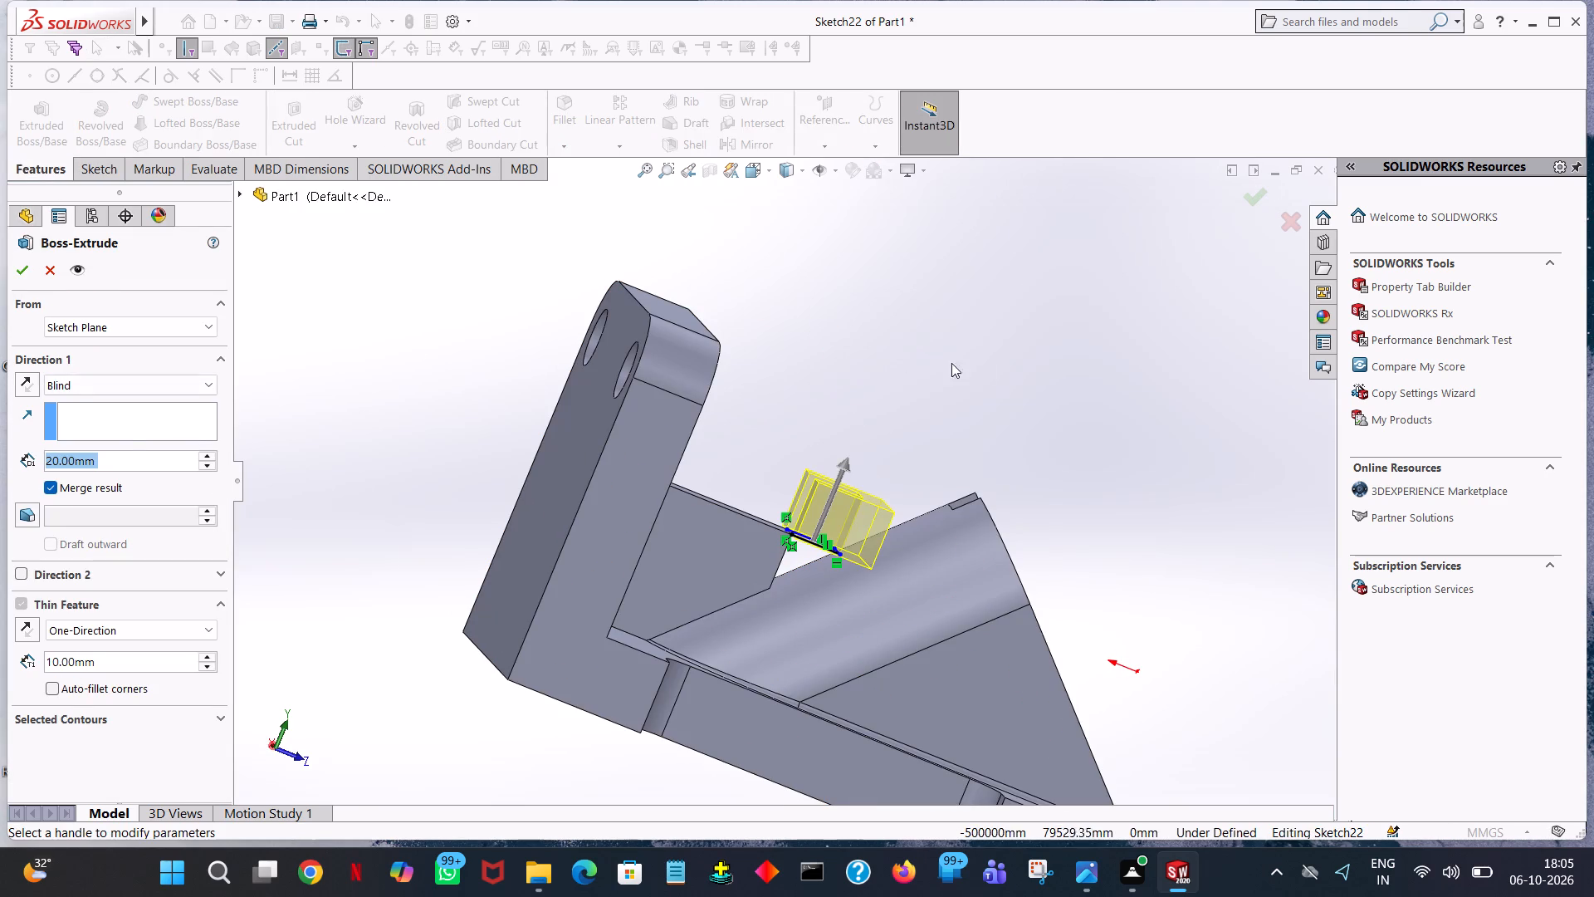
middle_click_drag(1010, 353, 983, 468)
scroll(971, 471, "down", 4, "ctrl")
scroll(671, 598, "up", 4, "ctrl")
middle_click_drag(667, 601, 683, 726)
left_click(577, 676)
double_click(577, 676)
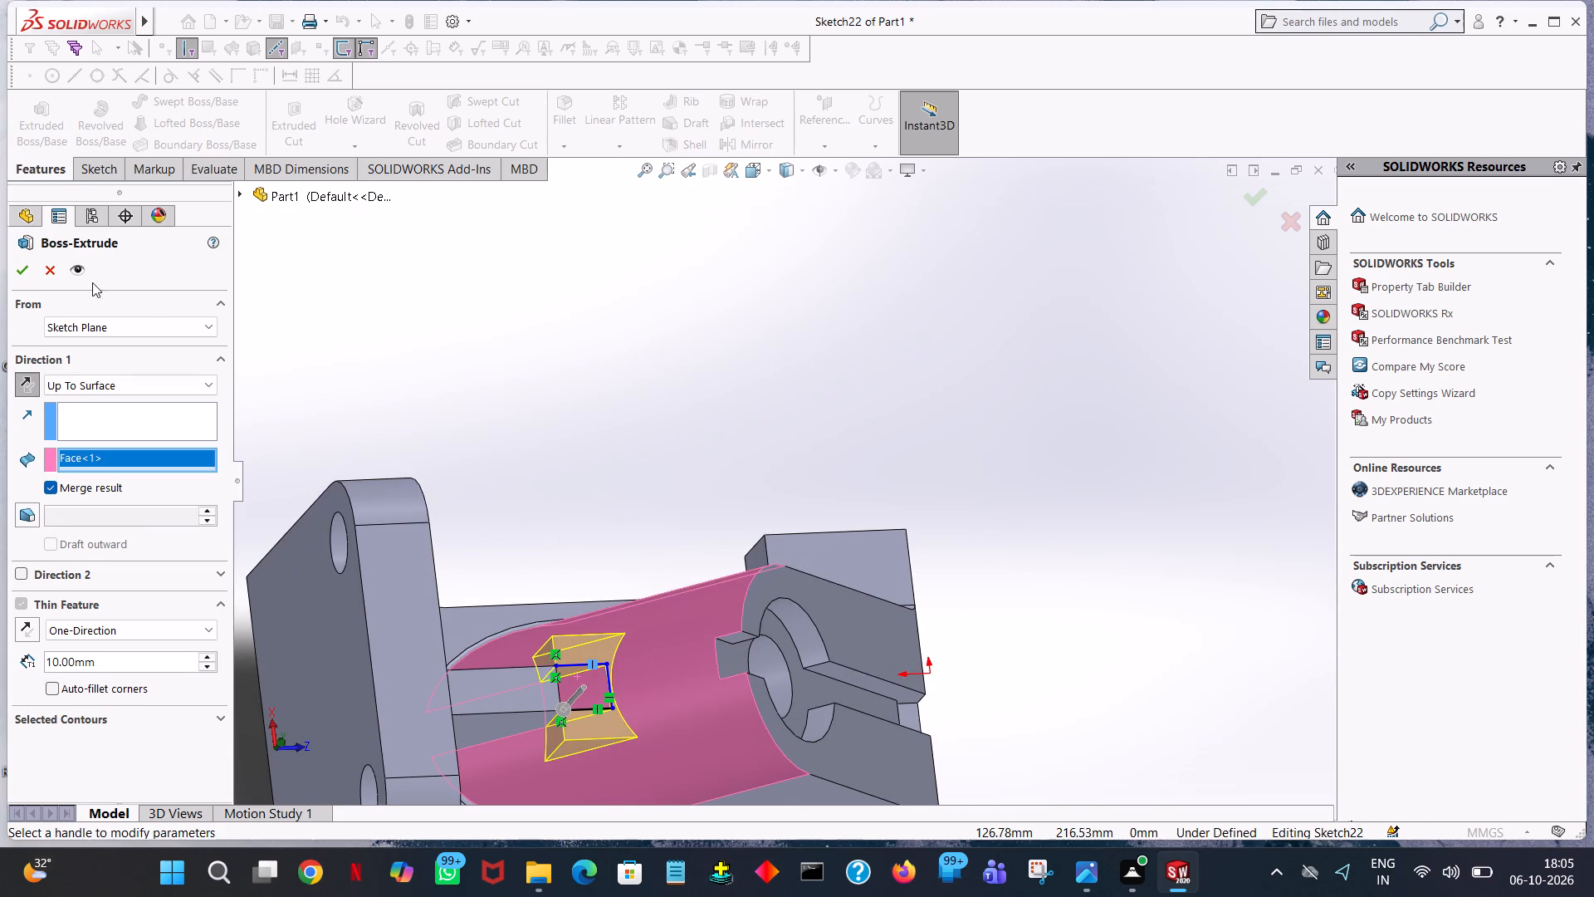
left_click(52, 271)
Close the profile with a 15 mm line along the central block's free end edge.
scroll(580, 698, "down", 5, "ctrl")
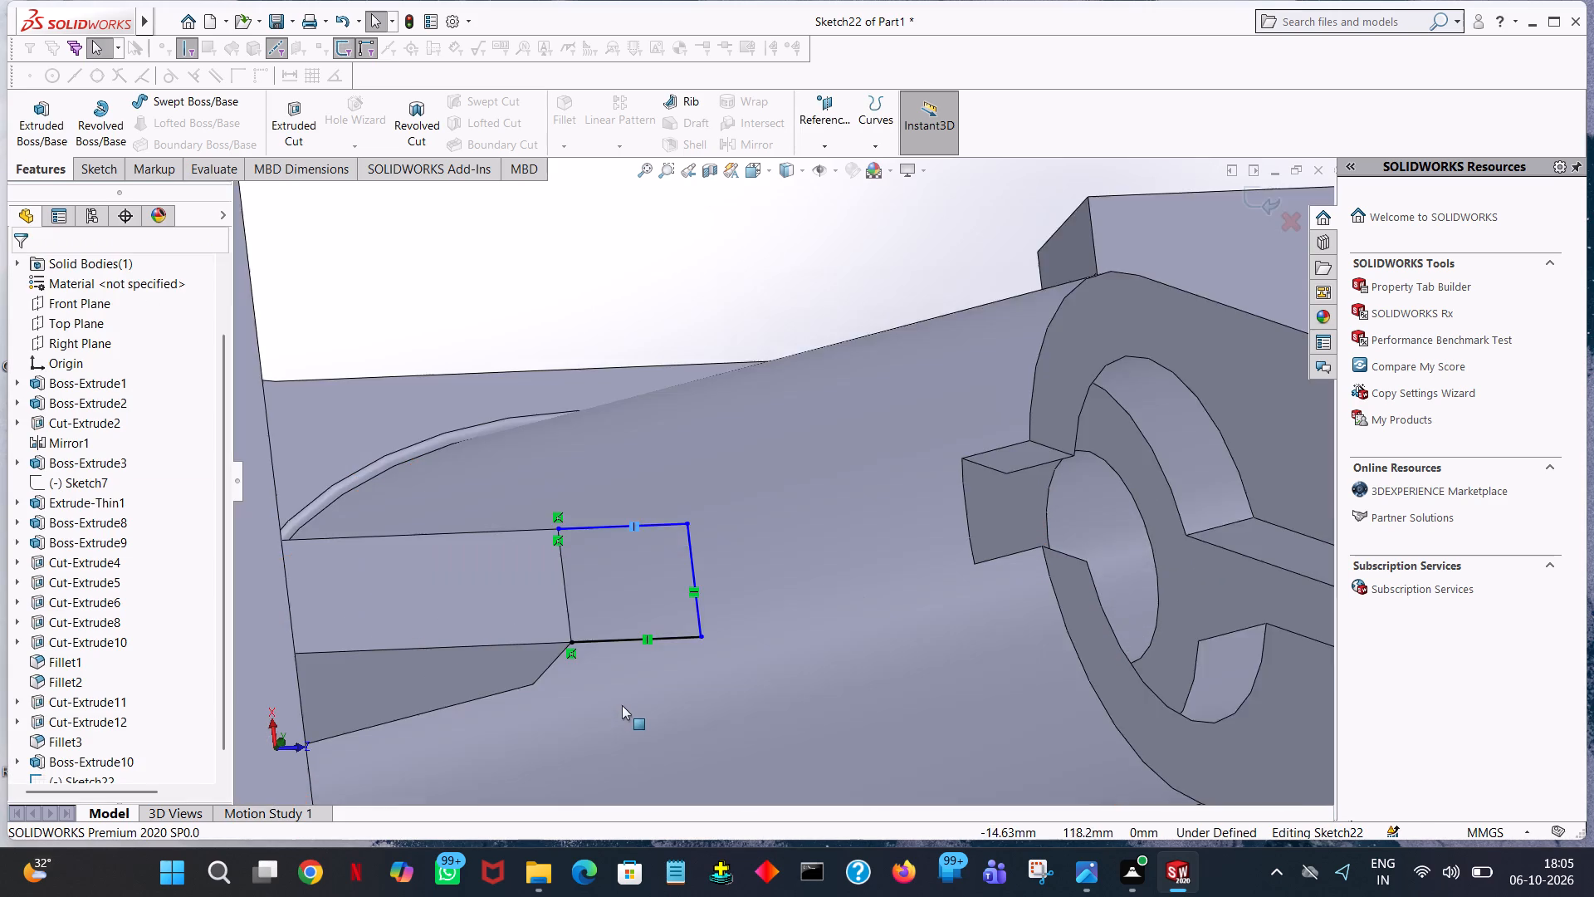
scroll(623, 705, "down", 6, "ctrl")
scroll(771, 516, "down", 6, "ctrl")
scroll(860, 474, "up", 5, "ctrl")
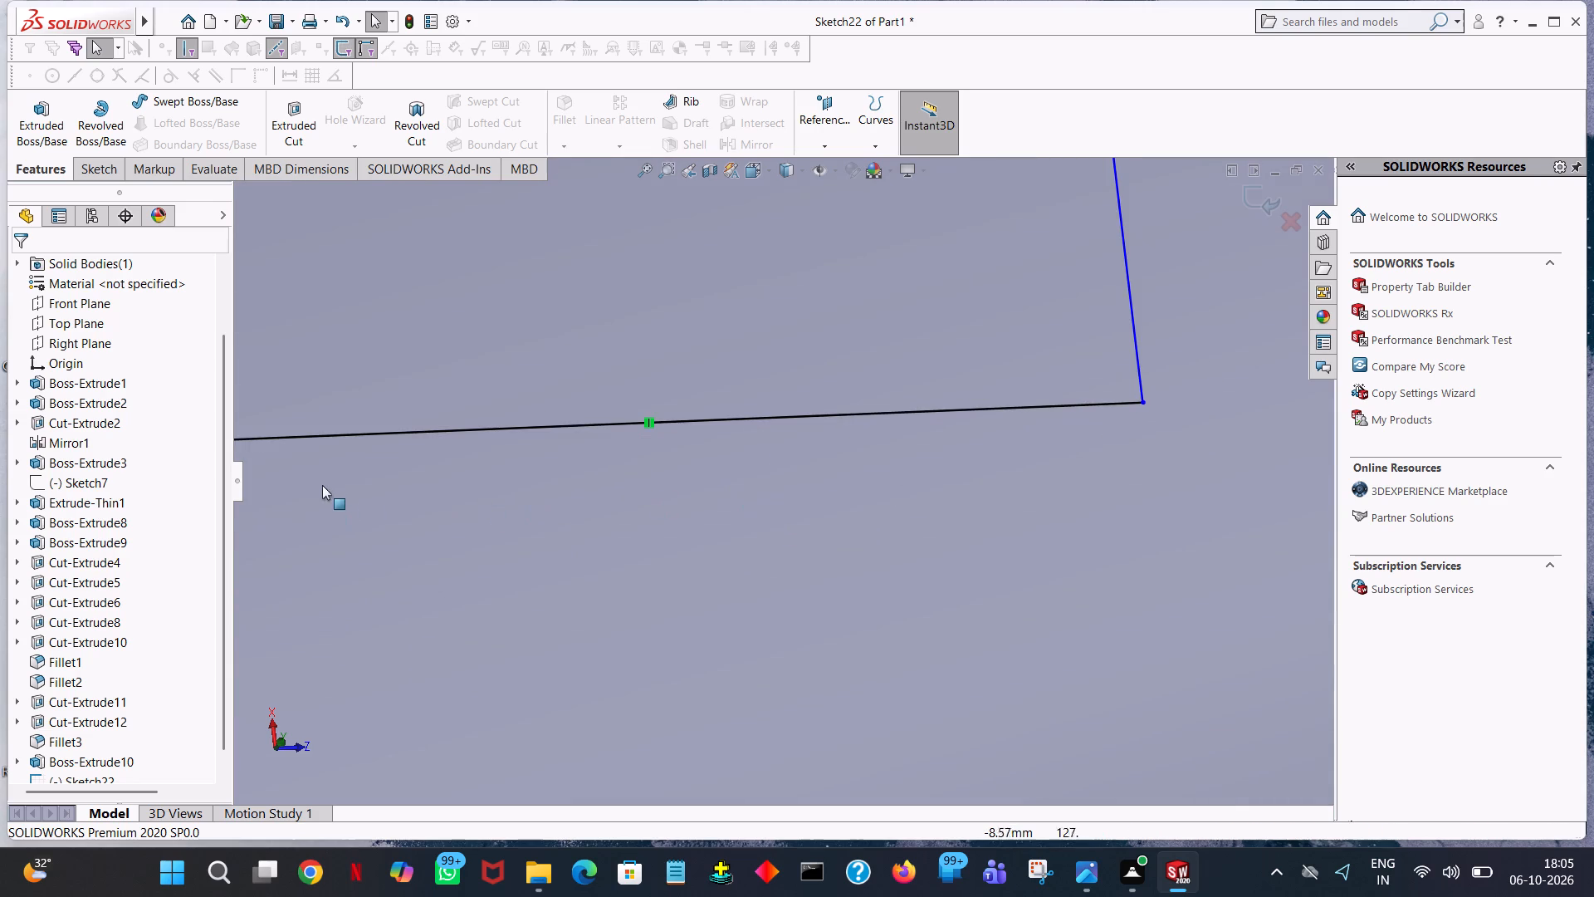
scroll(322, 485, "up", 4, "ctrl")
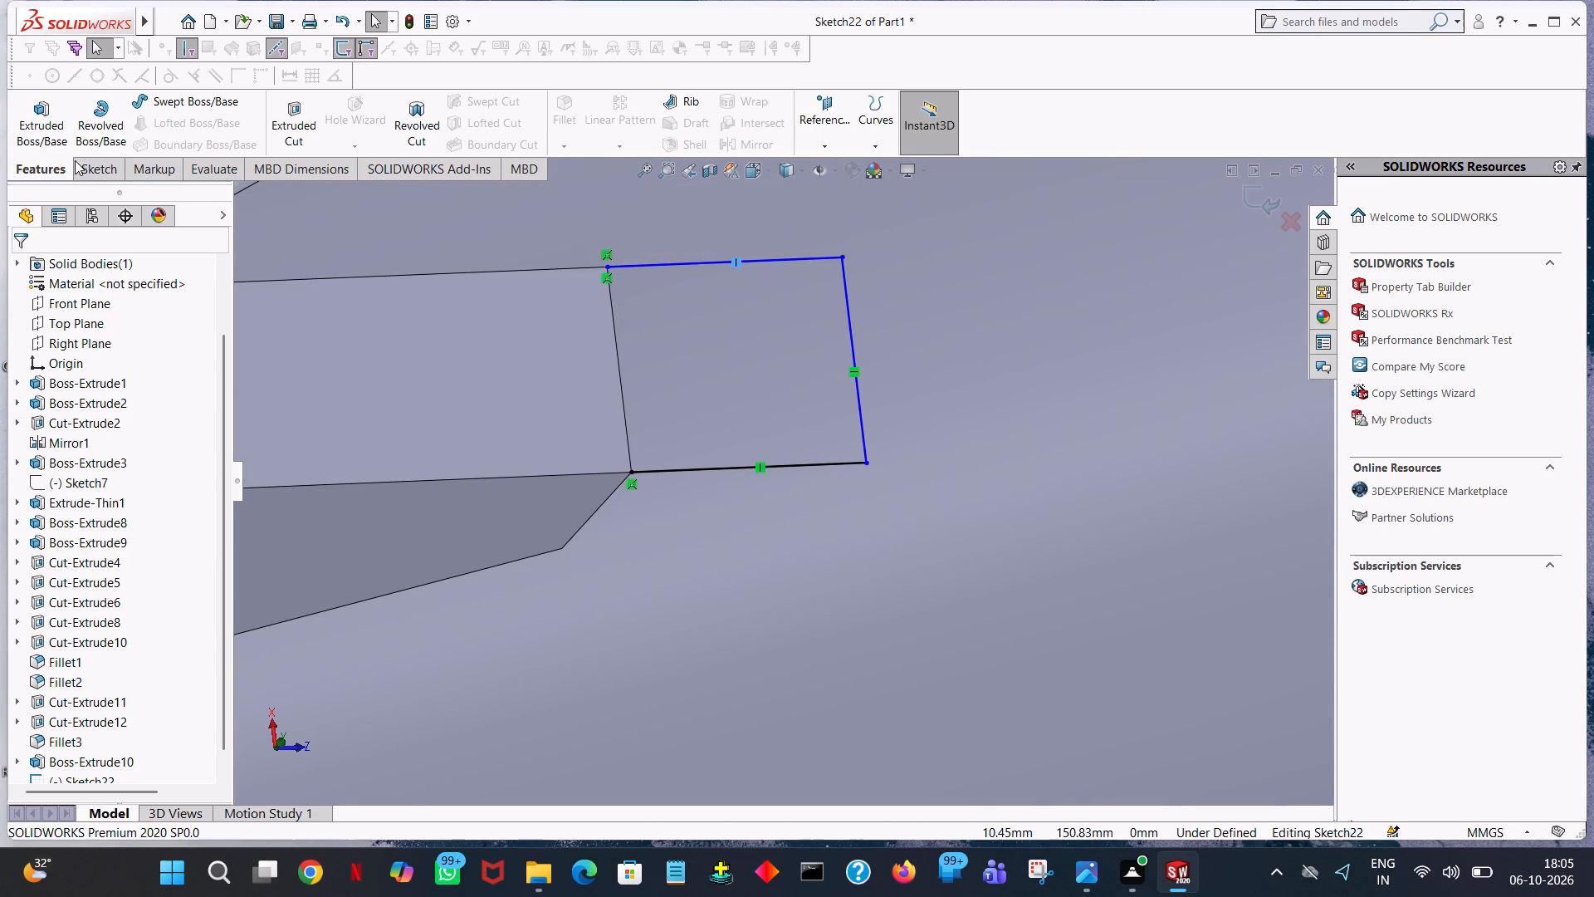
left_click(81, 165)
left_click(167, 110)
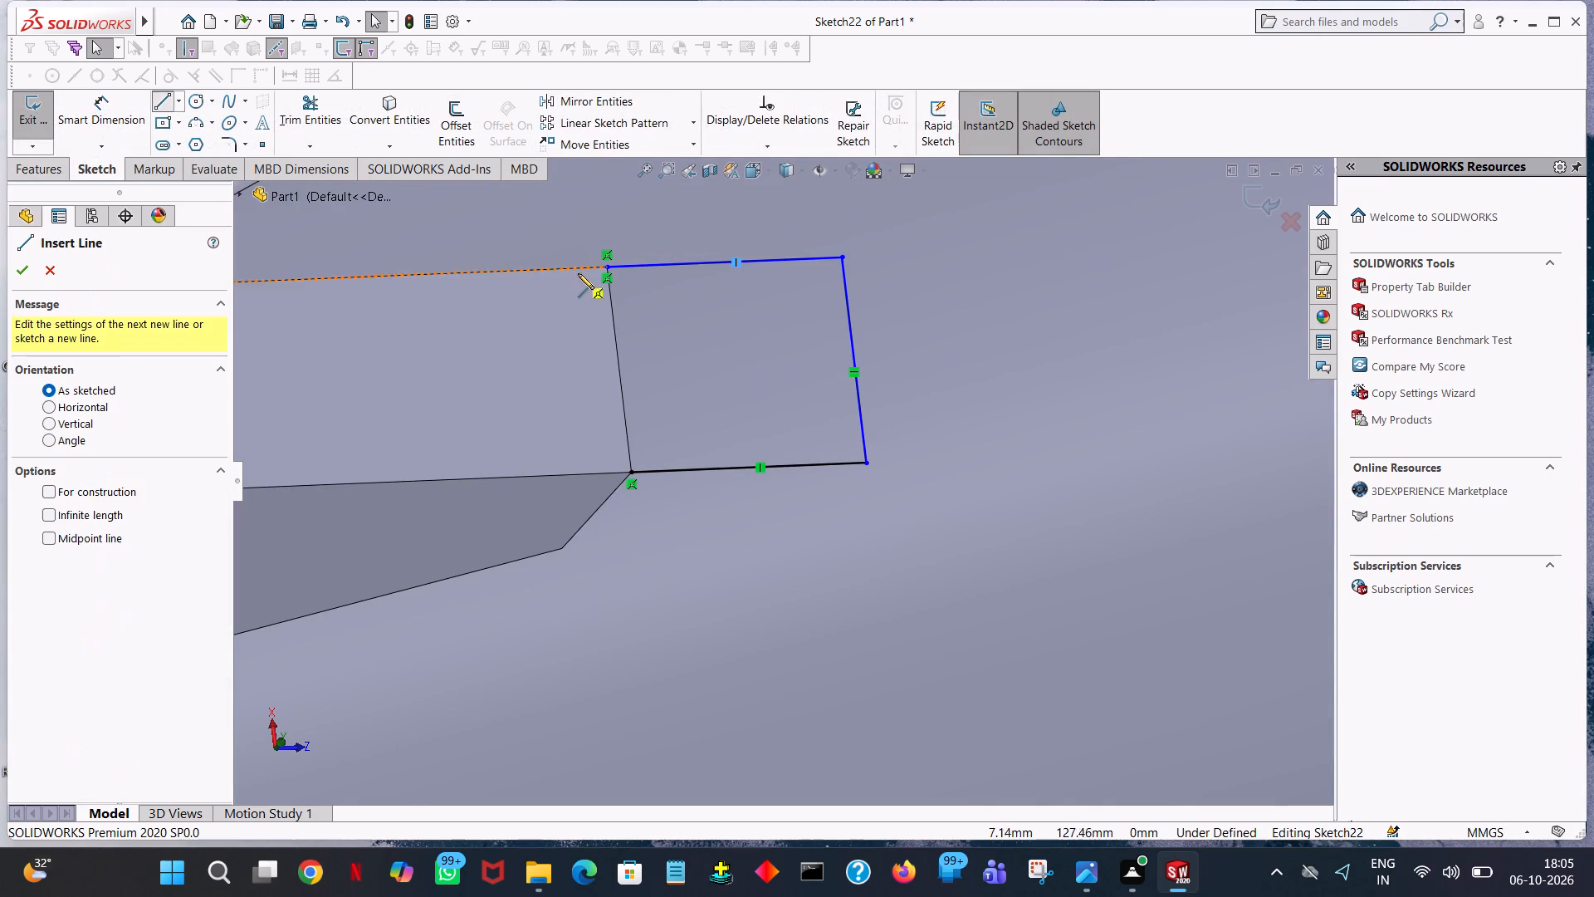
left_click(608, 267)
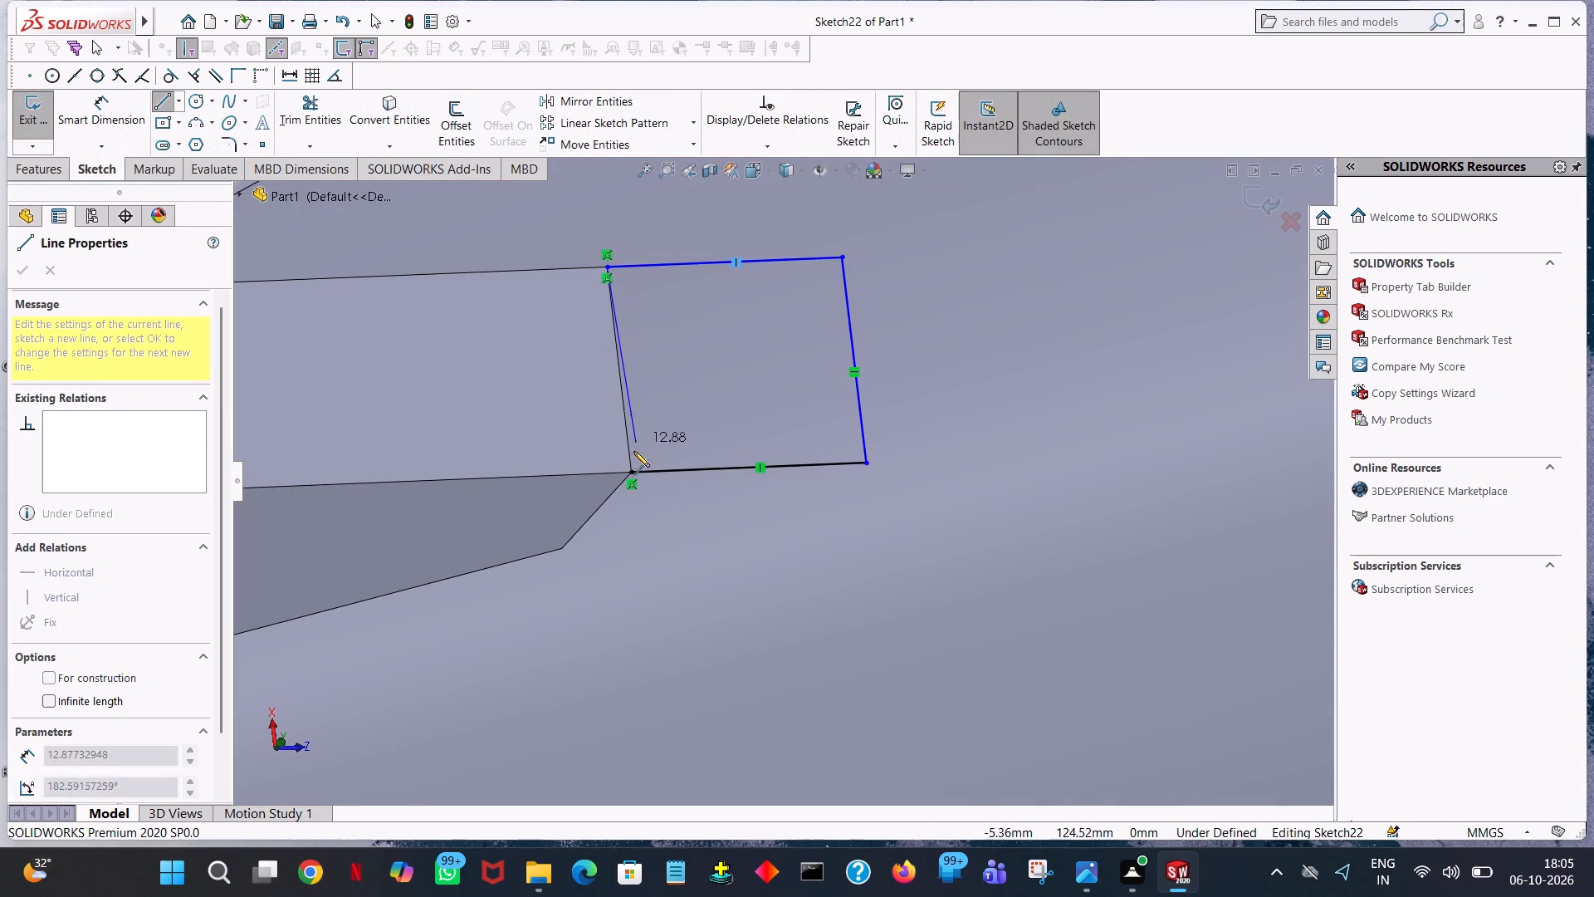
left_click(630, 473)
right_click(630, 473)
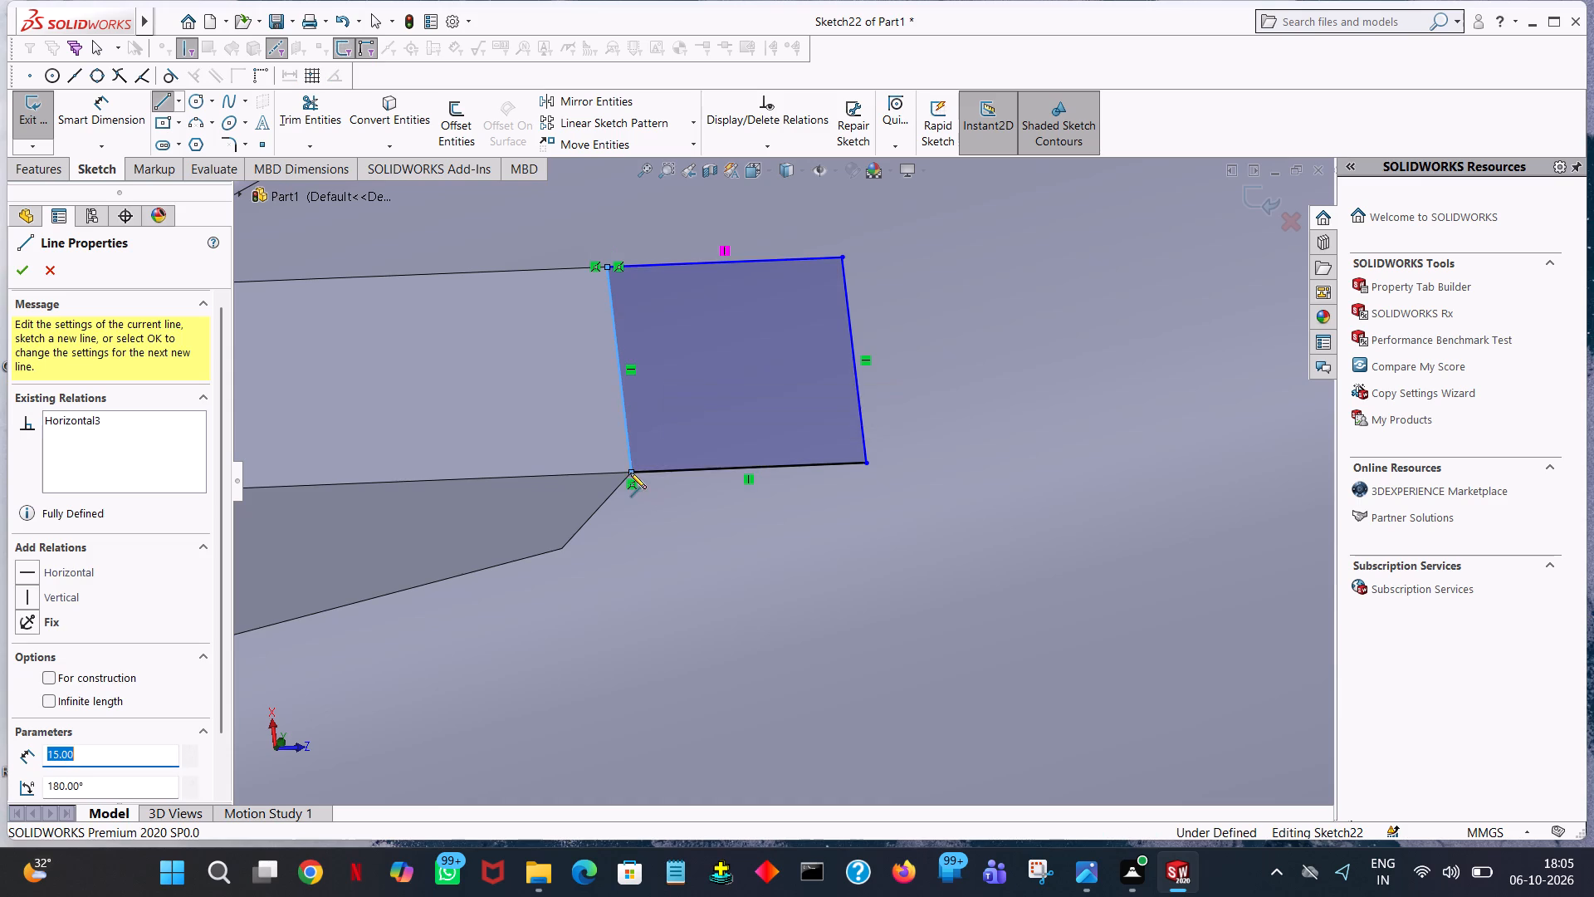
left_click(655, 478)
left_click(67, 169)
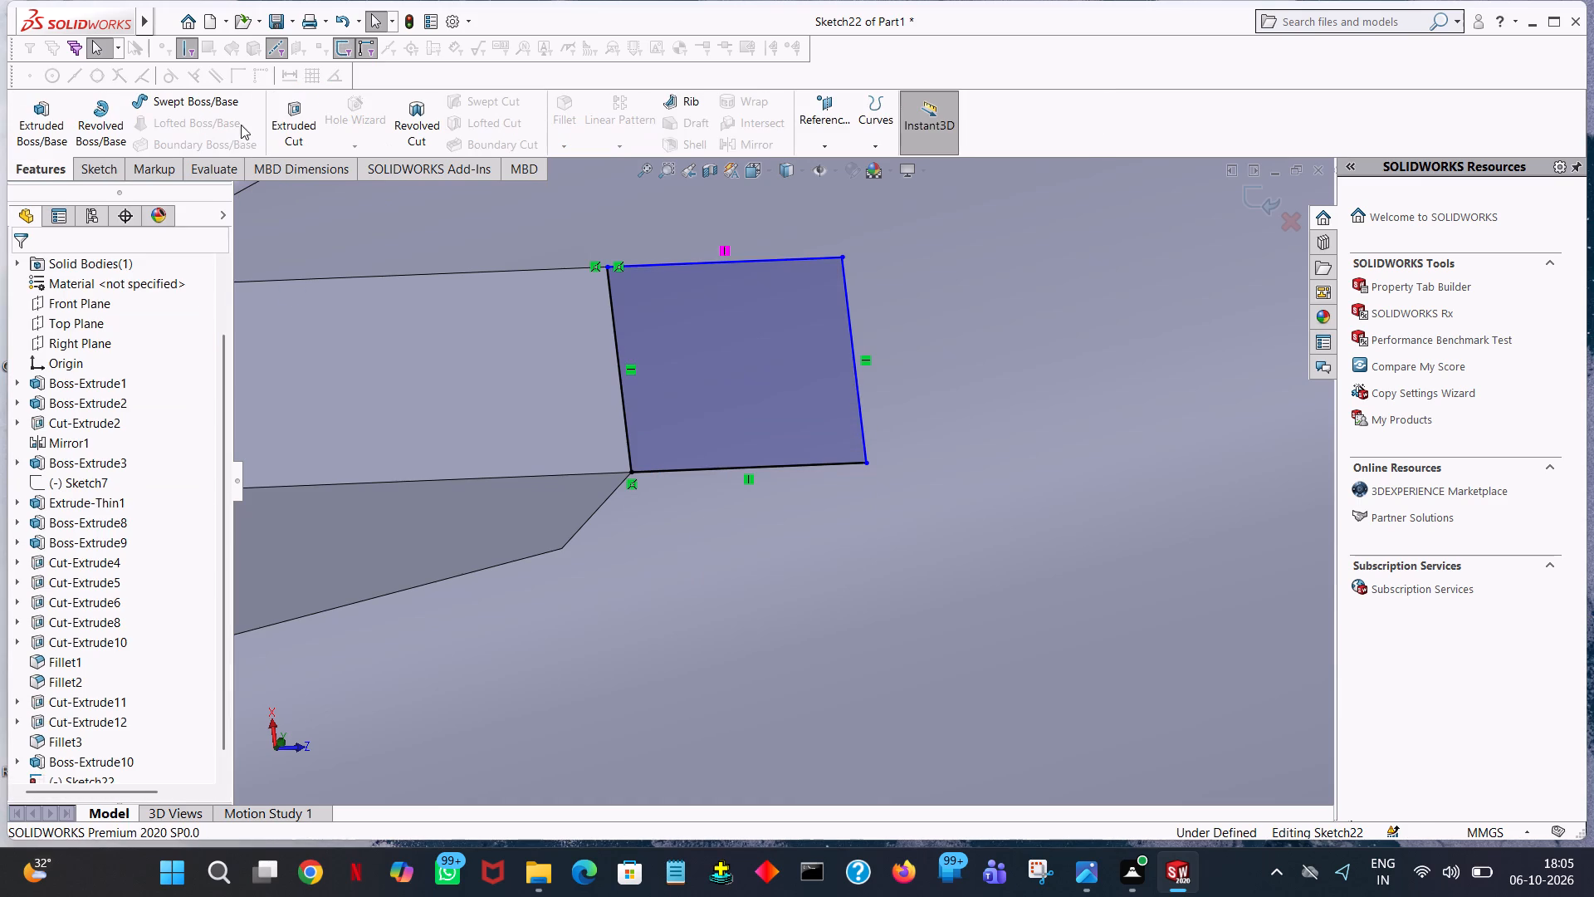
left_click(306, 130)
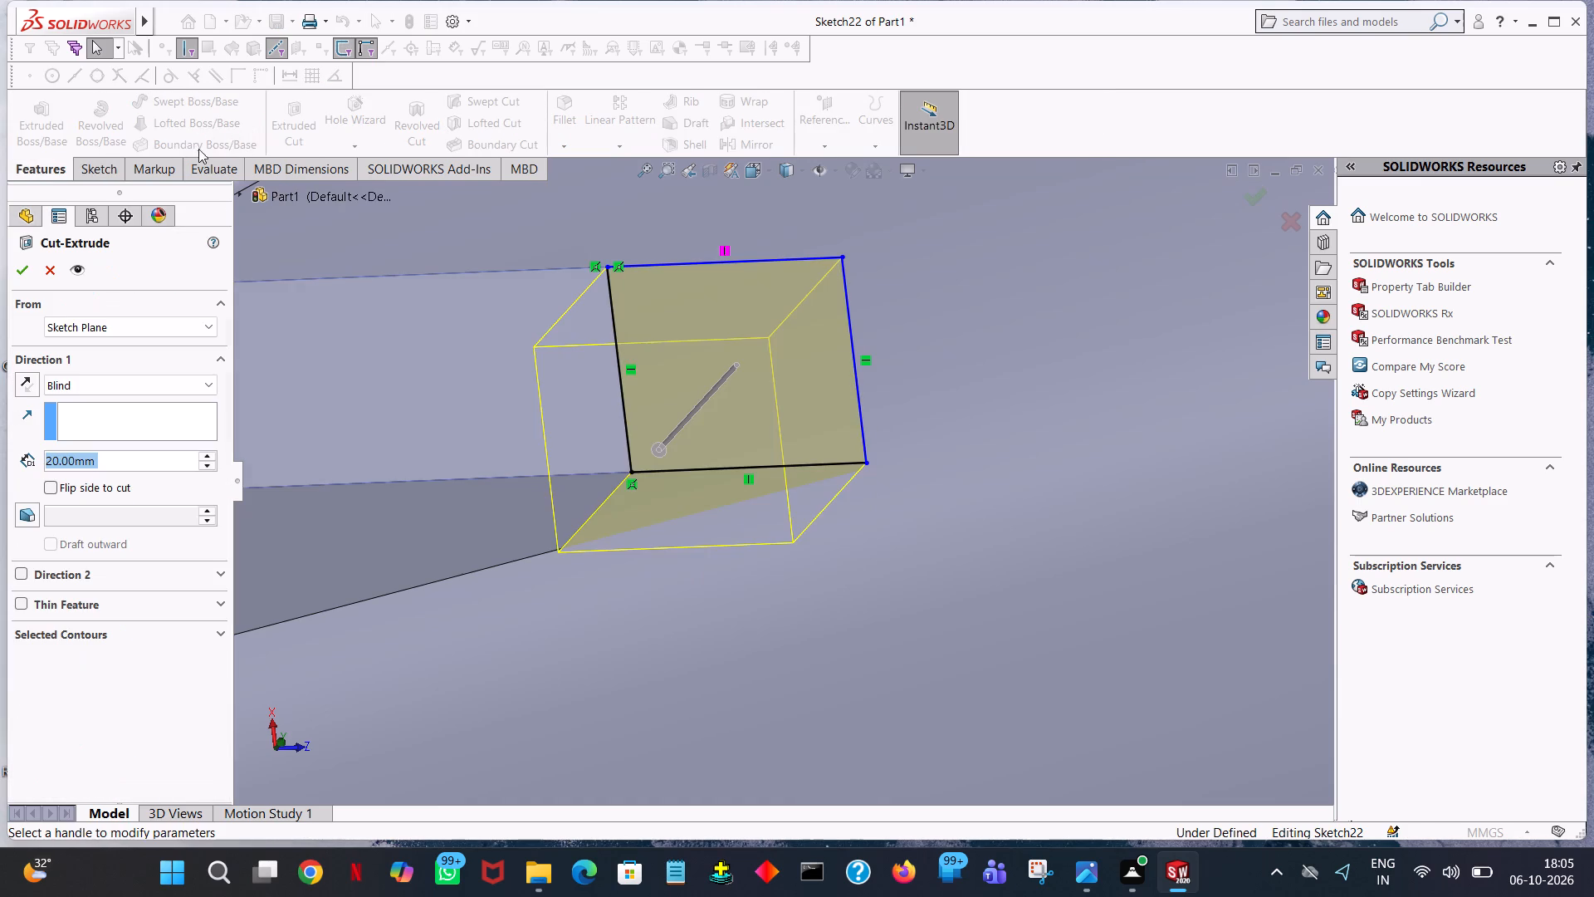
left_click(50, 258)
Extrude the closed profile at the central block's free end as a merged 20 mm boss, reversed down into the inclined boss.
left_click(38, 151)
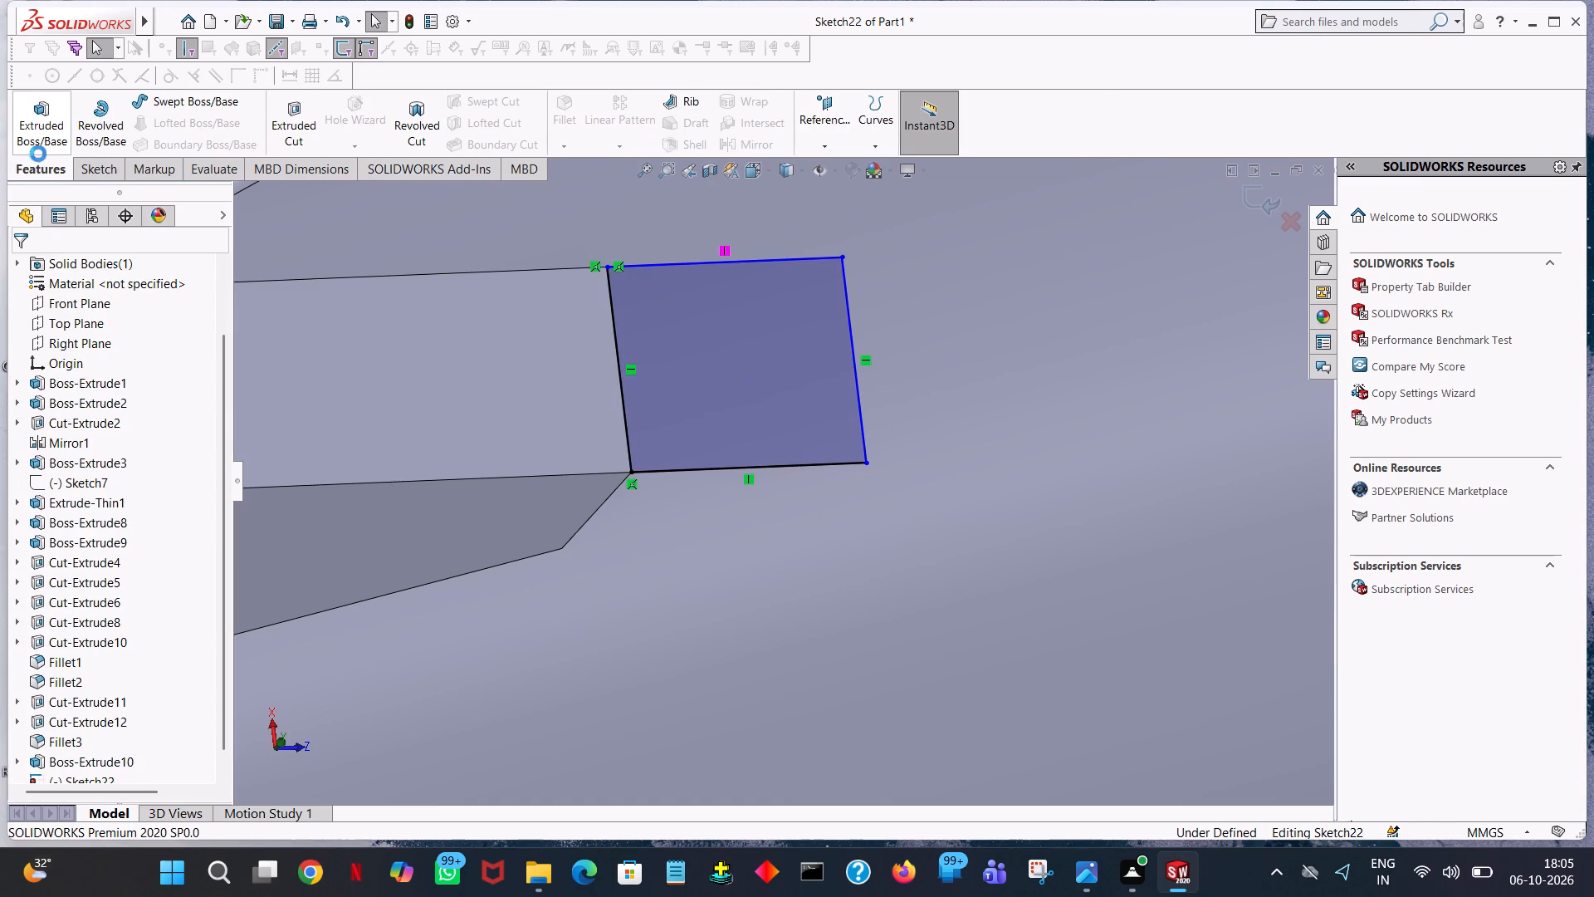
middle_click_drag(716, 660, 712, 417)
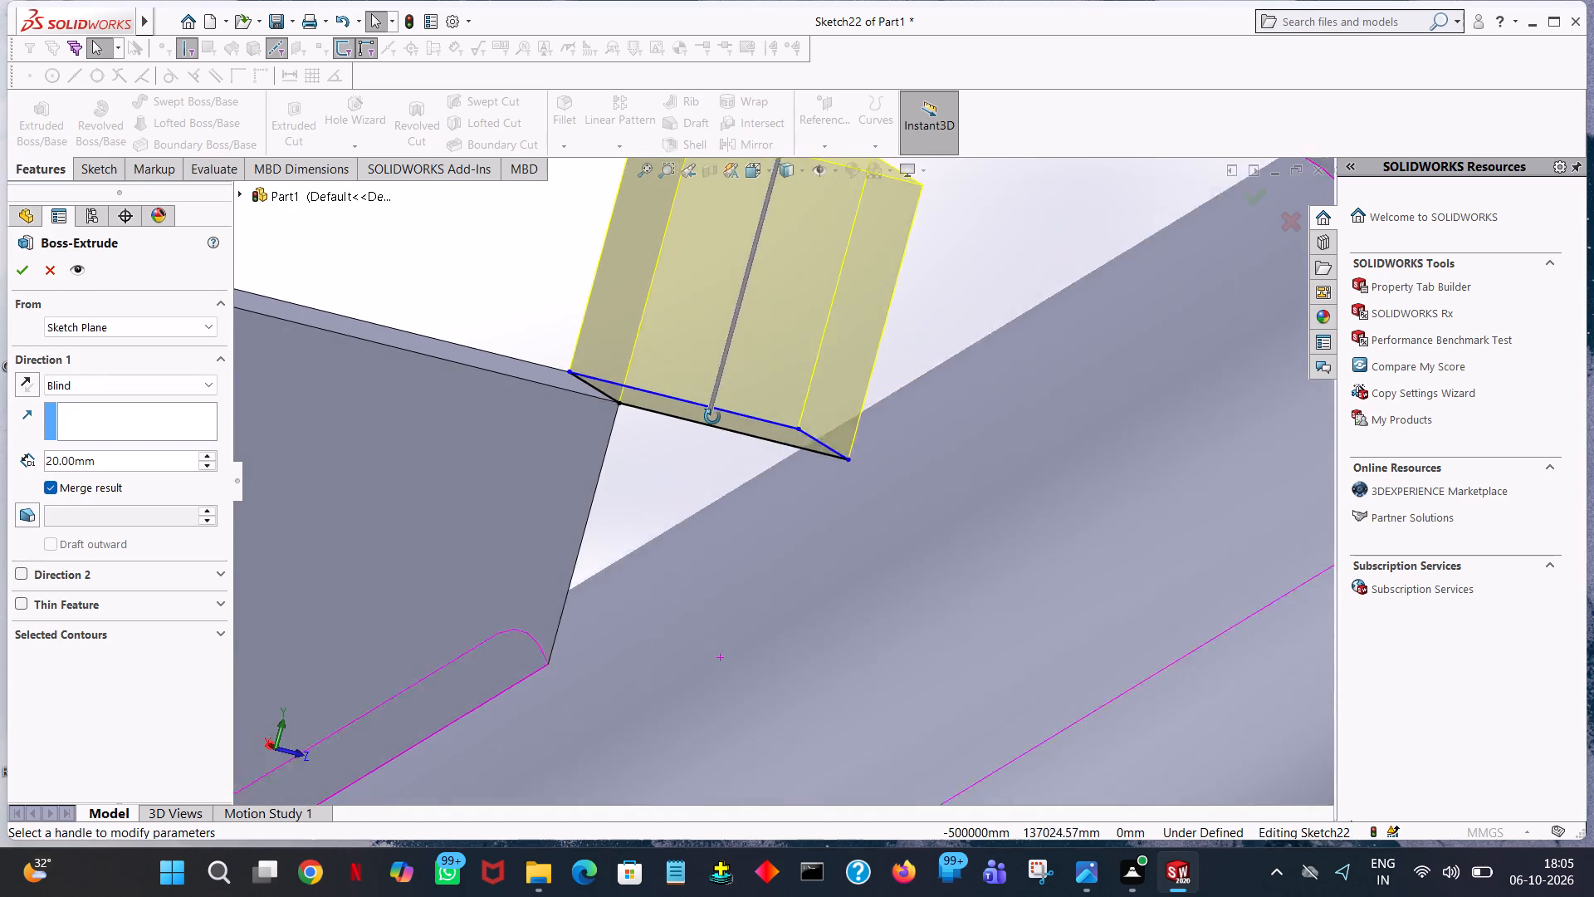
middle_click_drag(712, 417, 703, 414)
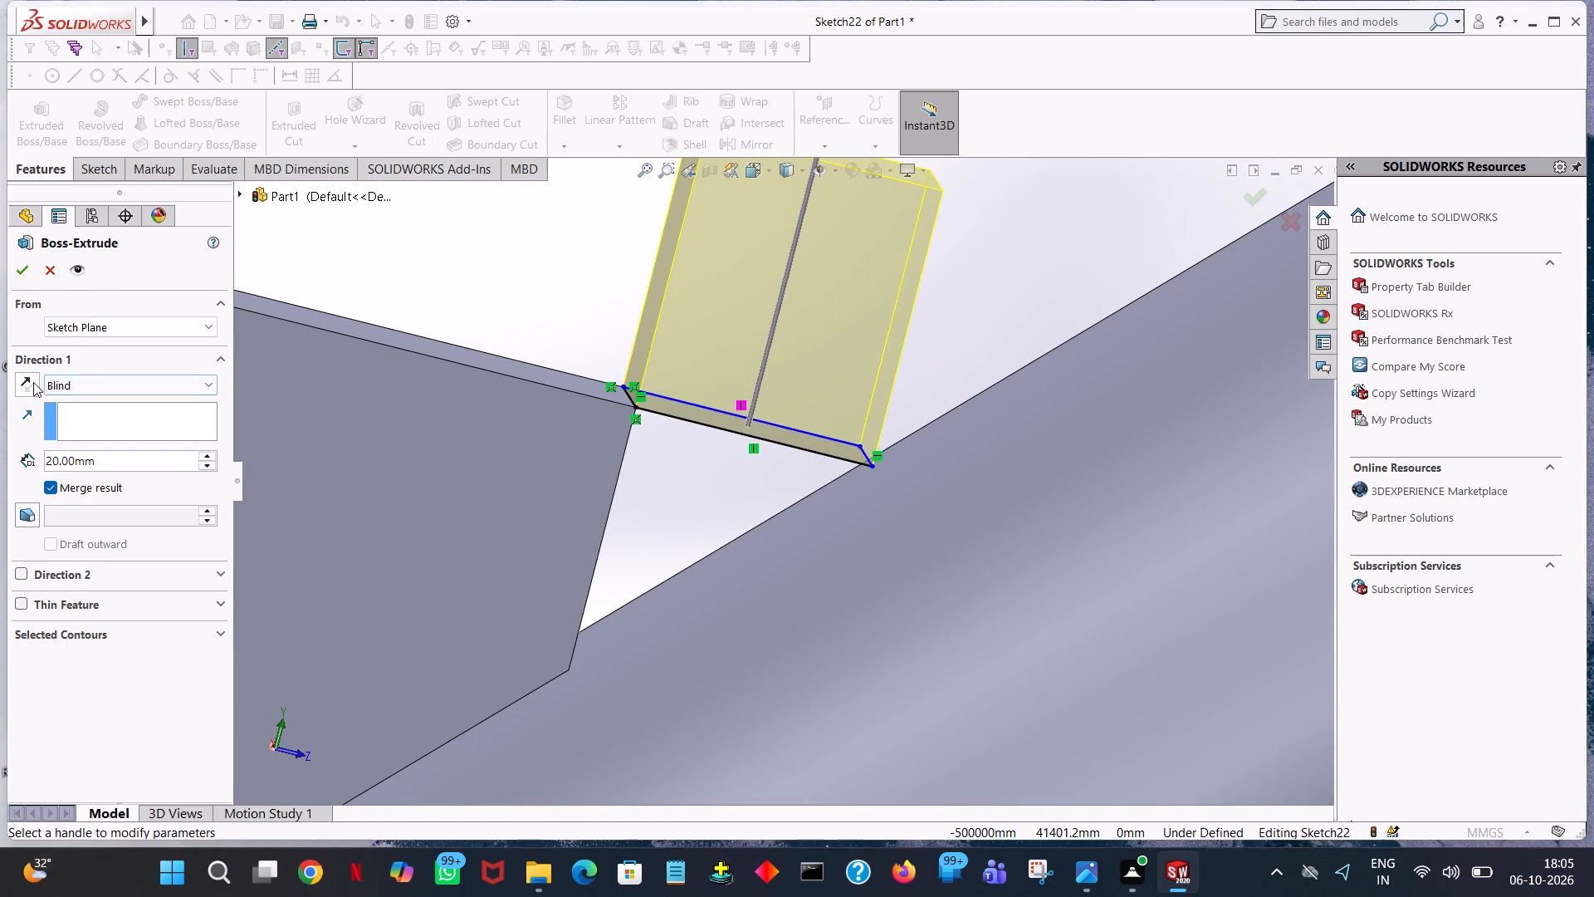
left_click(30, 381)
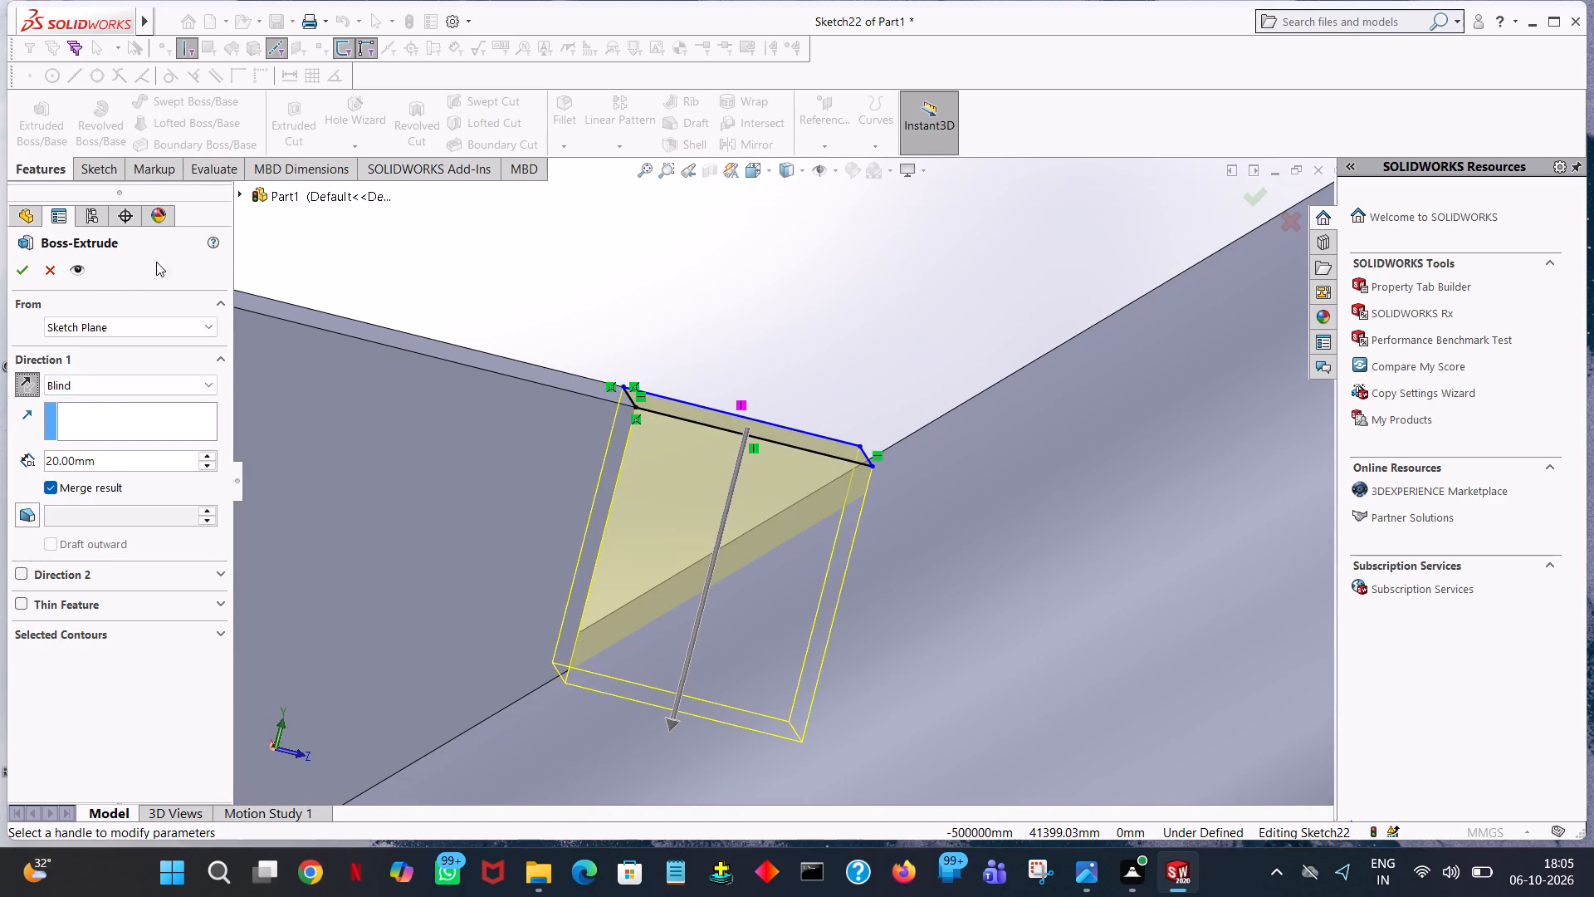
left_click(16, 267)
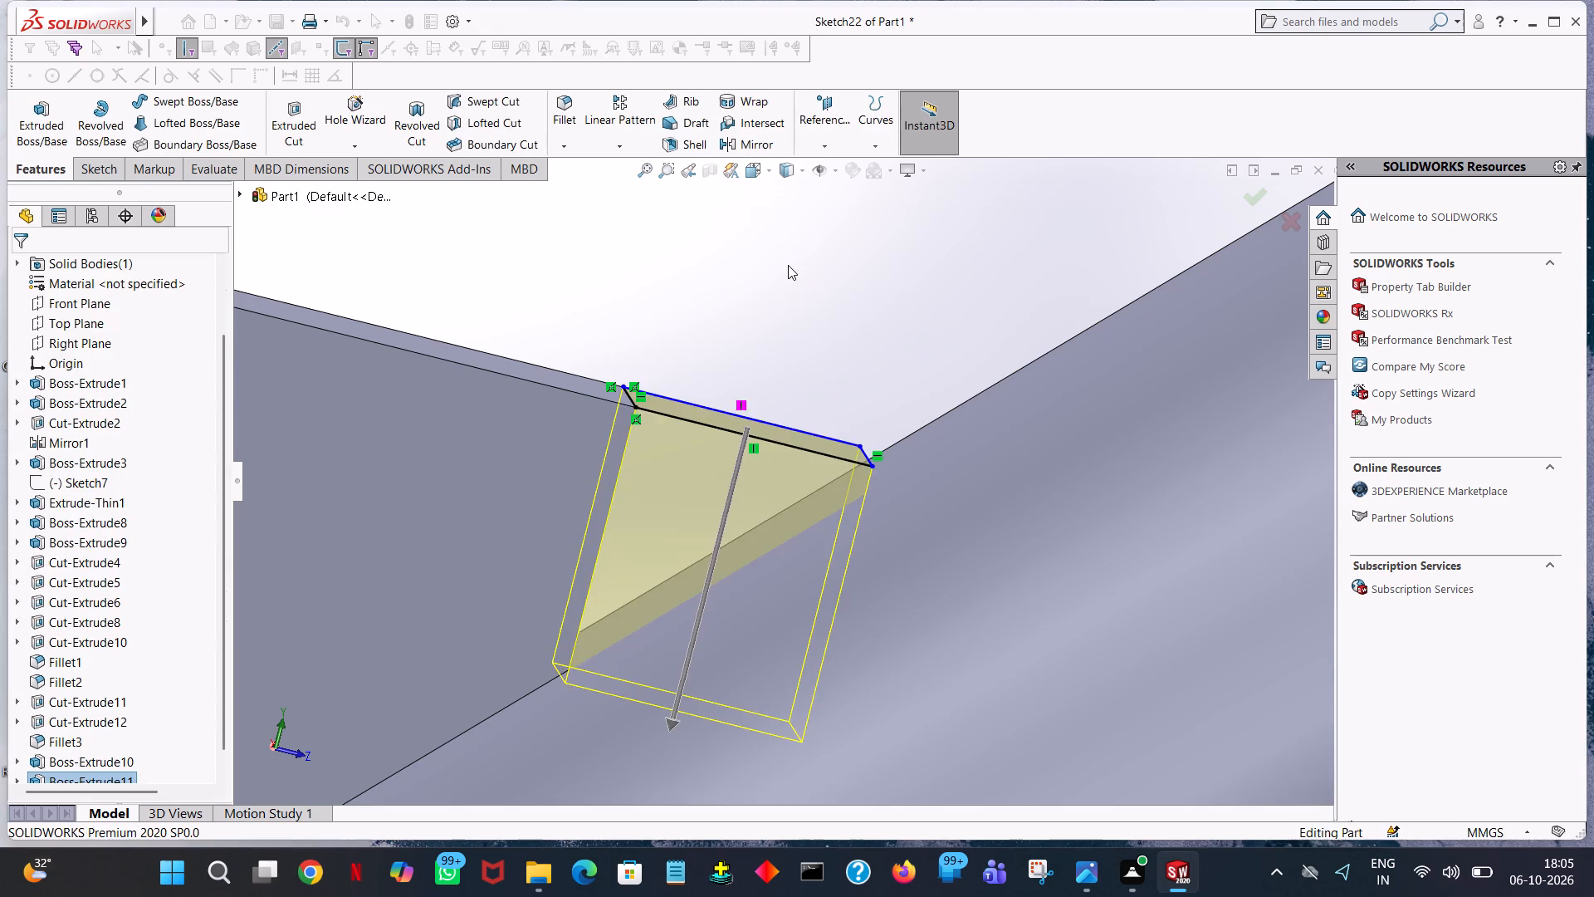
left_click(788, 265)
Examine the joint between the extended central block and the inclined boss from several angles.
middle_click_drag(844, 350, 819, 344)
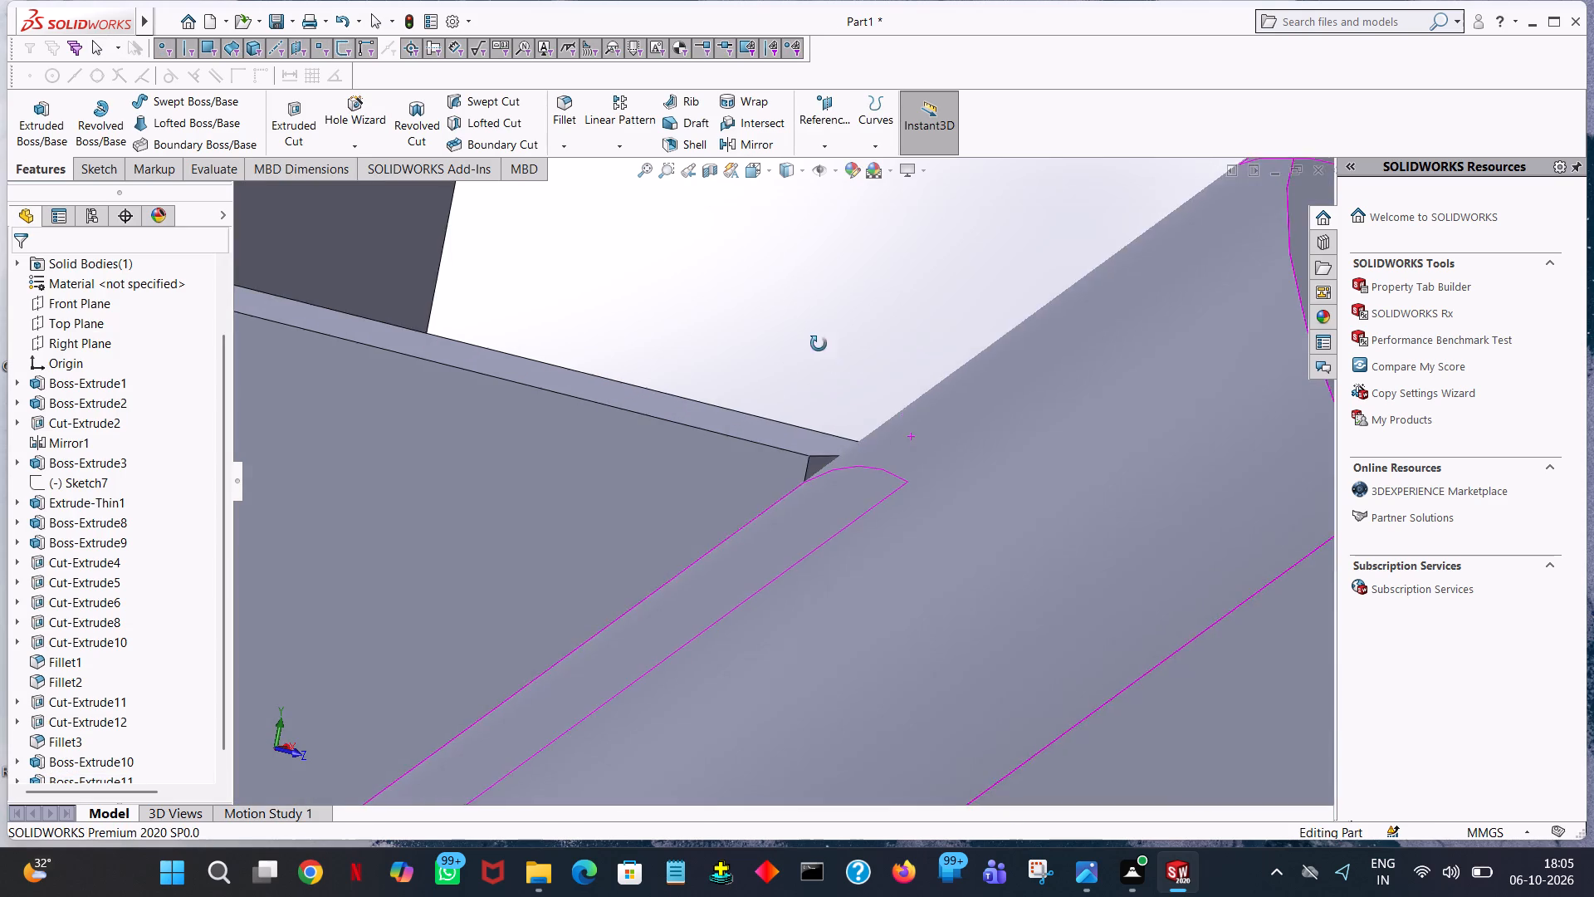
middle_click_drag(819, 344, 744, 550)
scroll(747, 479, "down", 3, "ctrl")
scroll(751, 478, "up", 11, "ctrl")
middle_click_drag(953, 423, 921, 410)
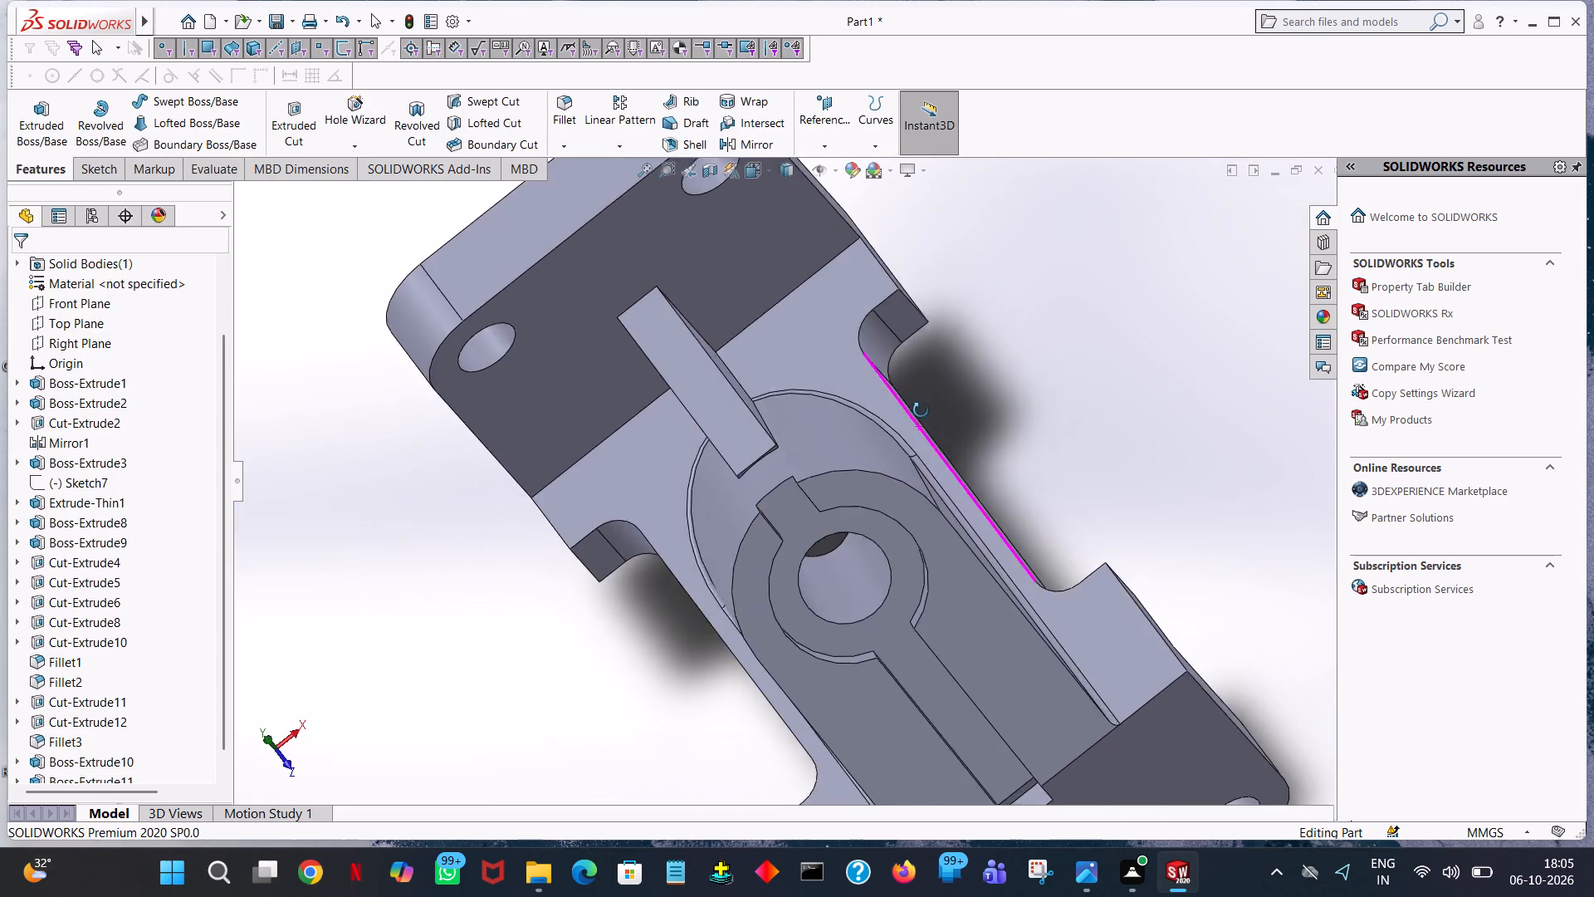
middle_click_drag(921, 410, 770, 523)
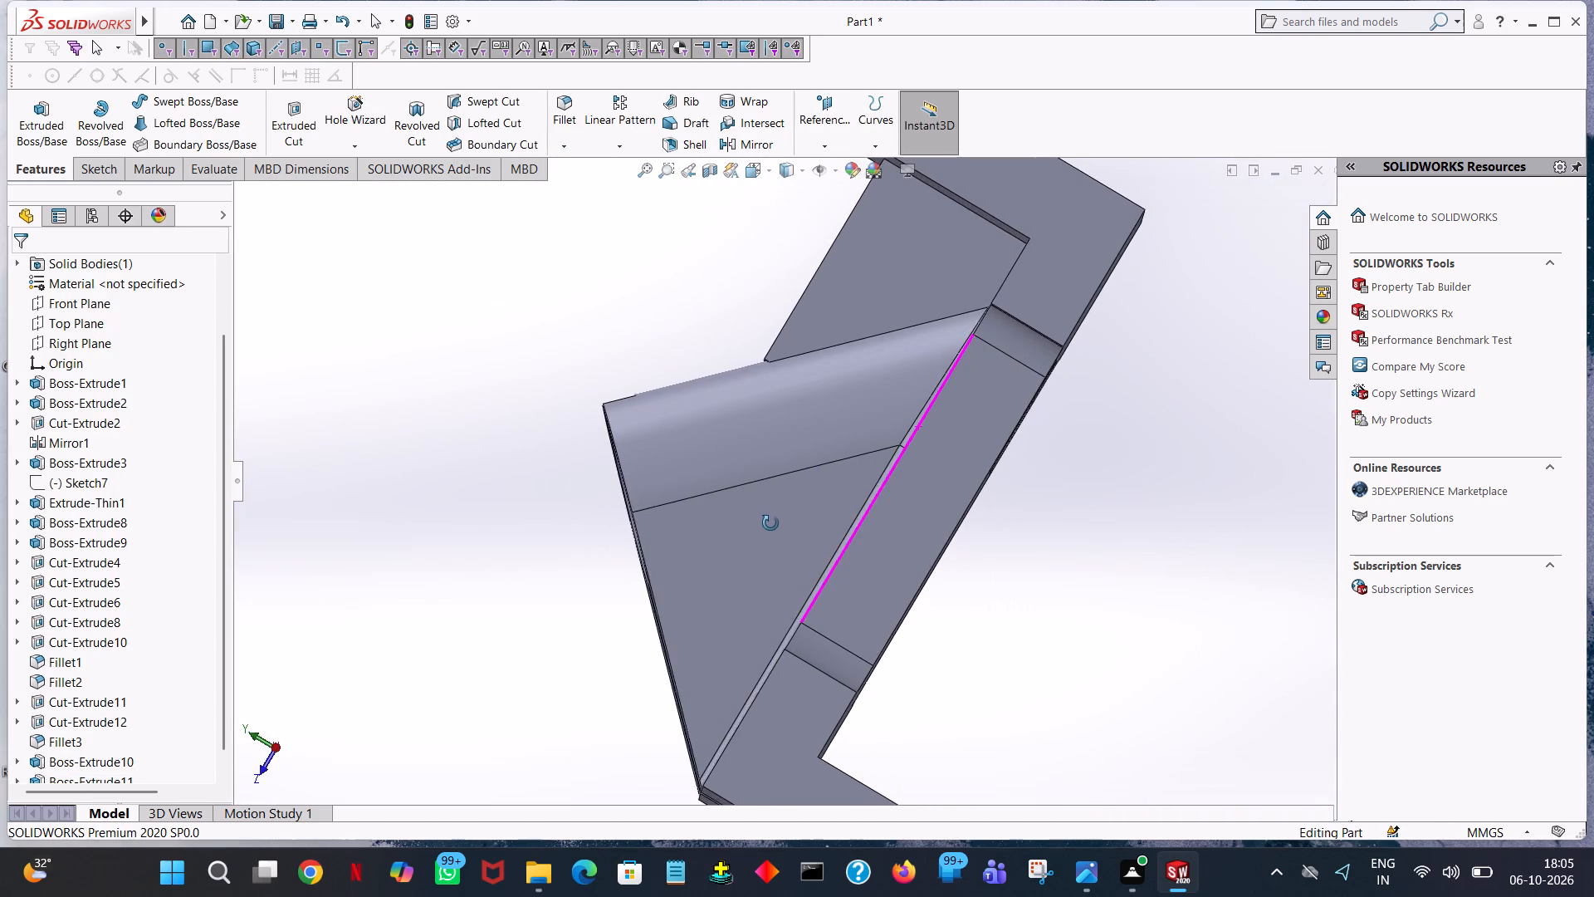
middle_click_drag(770, 523, 780, 527)
scroll(878, 410, "down", 4, "ctrl")
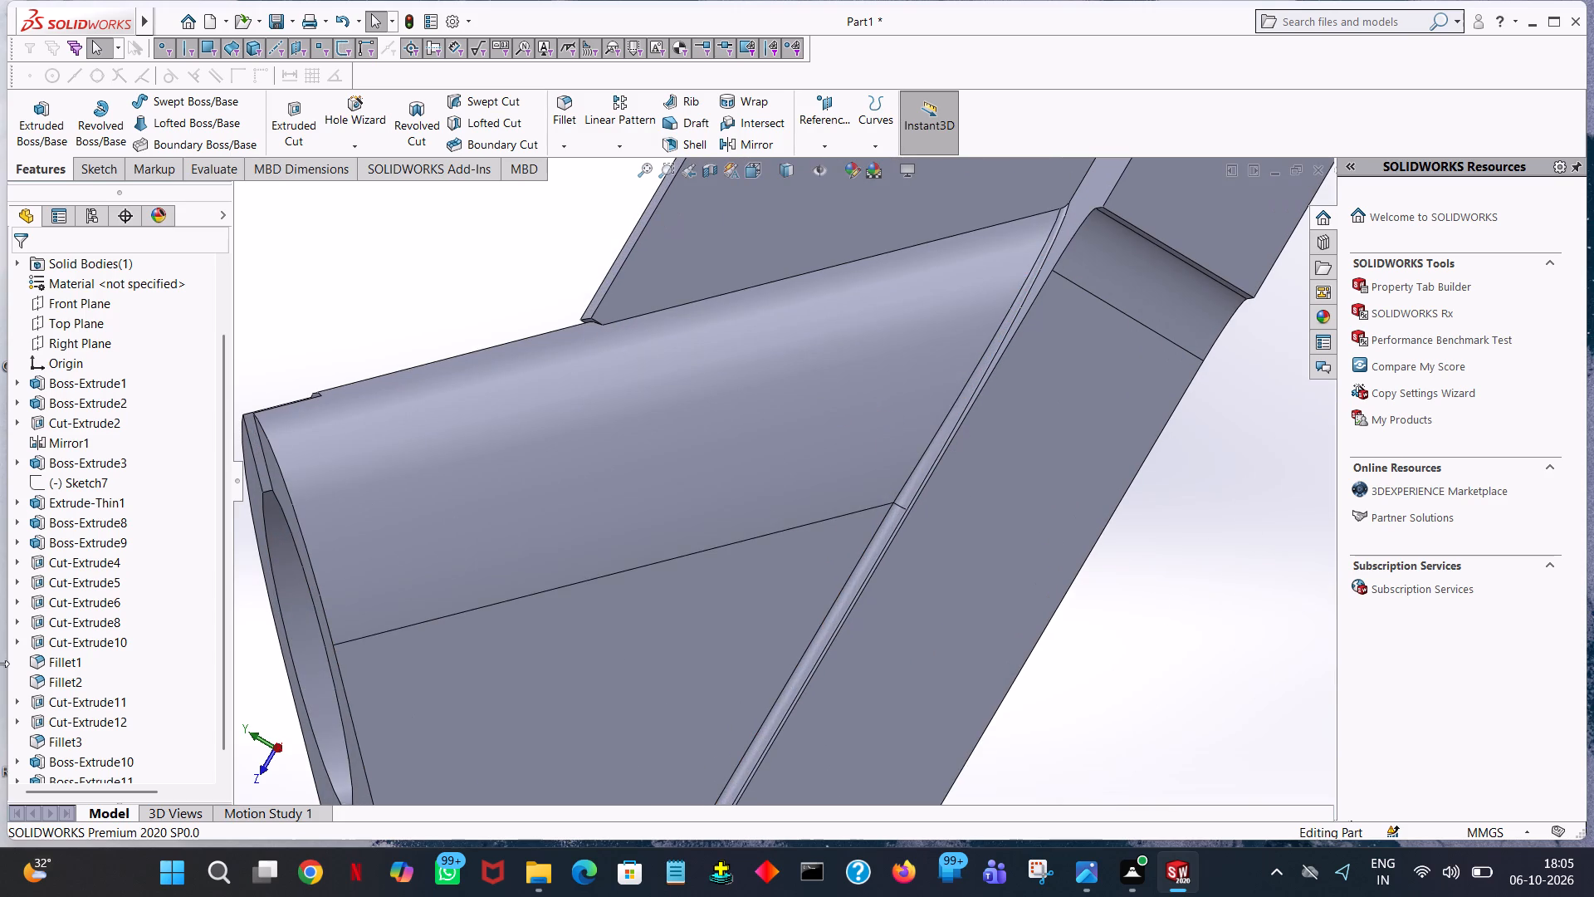
Reopen the sketch of the central block's extension and trim away its outer end line above the inclined boss.
left_click_drag(222, 425, 211, 630)
left_click(31, 760)
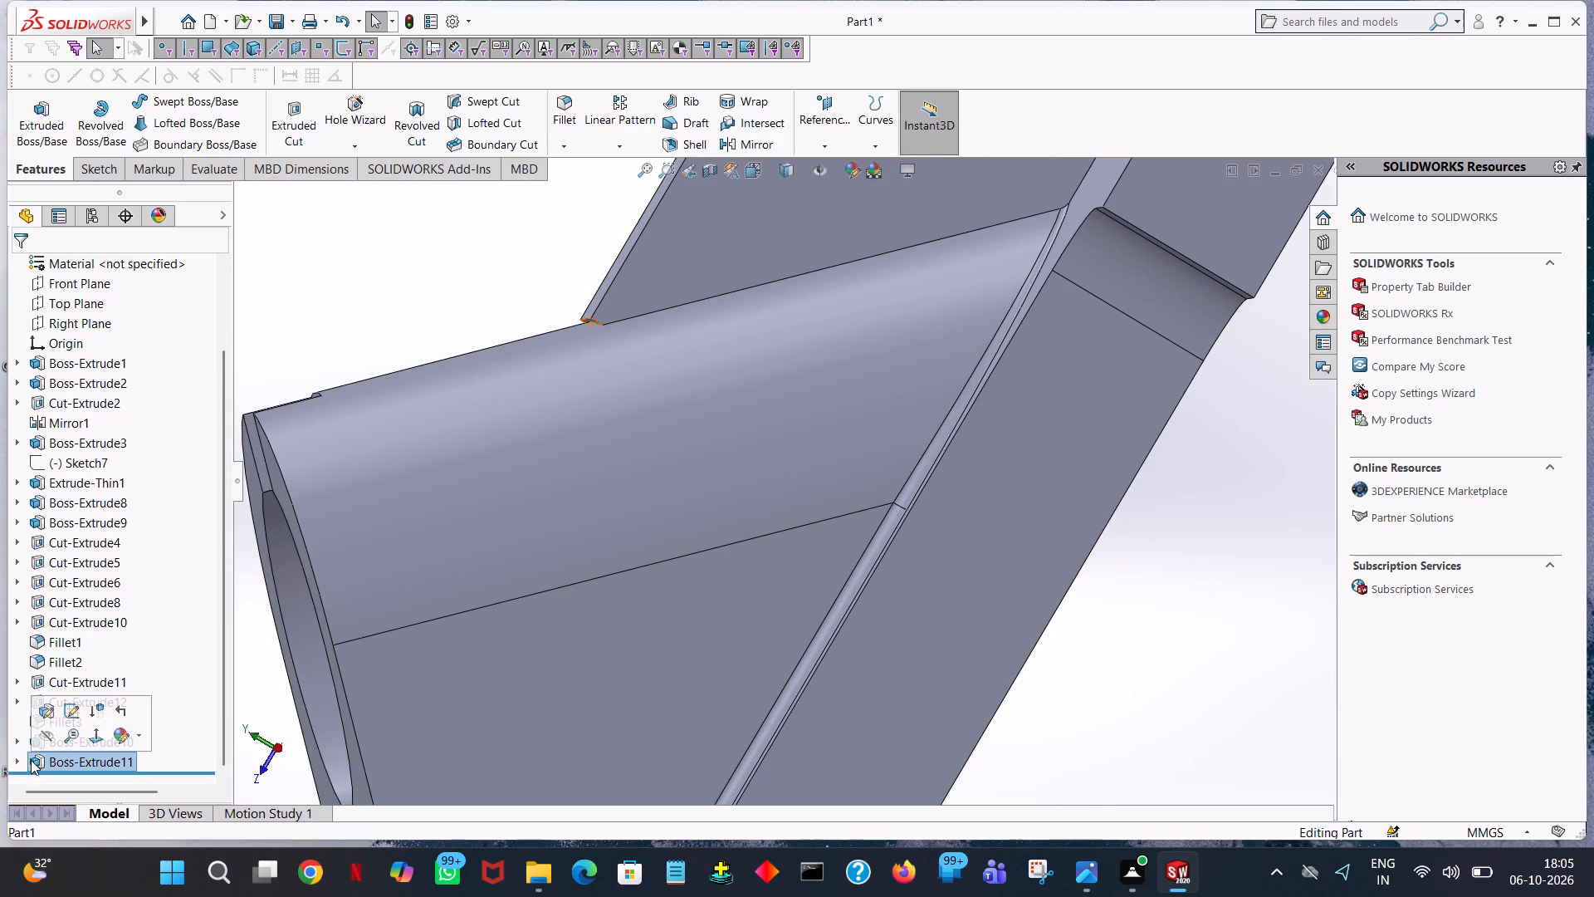
left_click(67, 715)
middle_click_drag(342, 402, 394, 472)
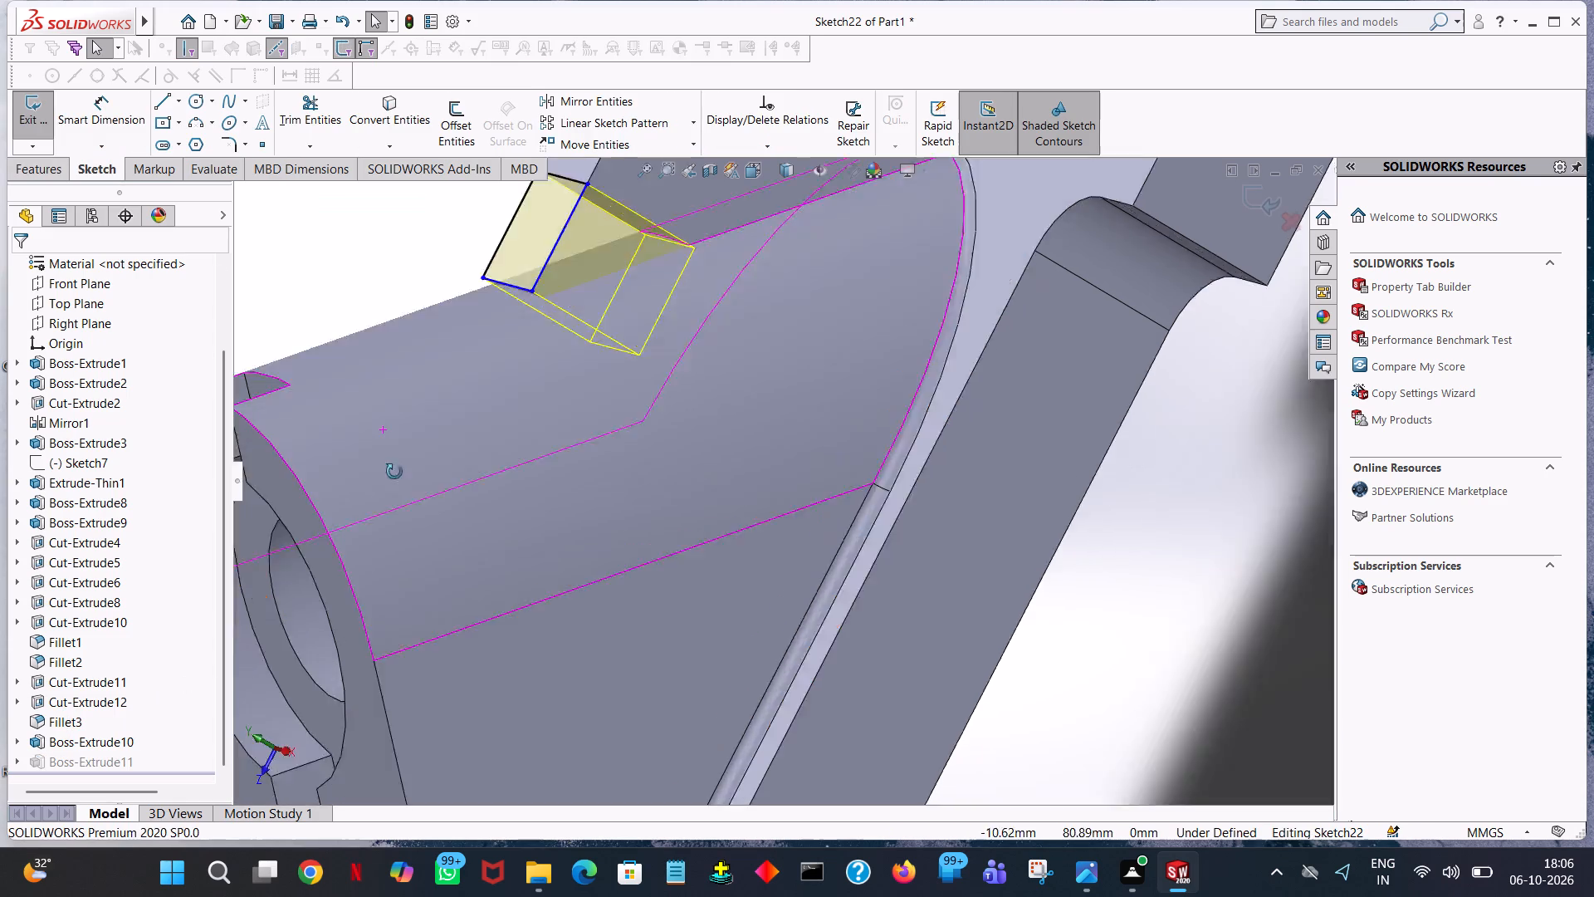
middle_click_drag(394, 472, 434, 439)
scroll(457, 435, "down", 4, "ctrl")
scroll(480, 378, "up", 5, "ctrl")
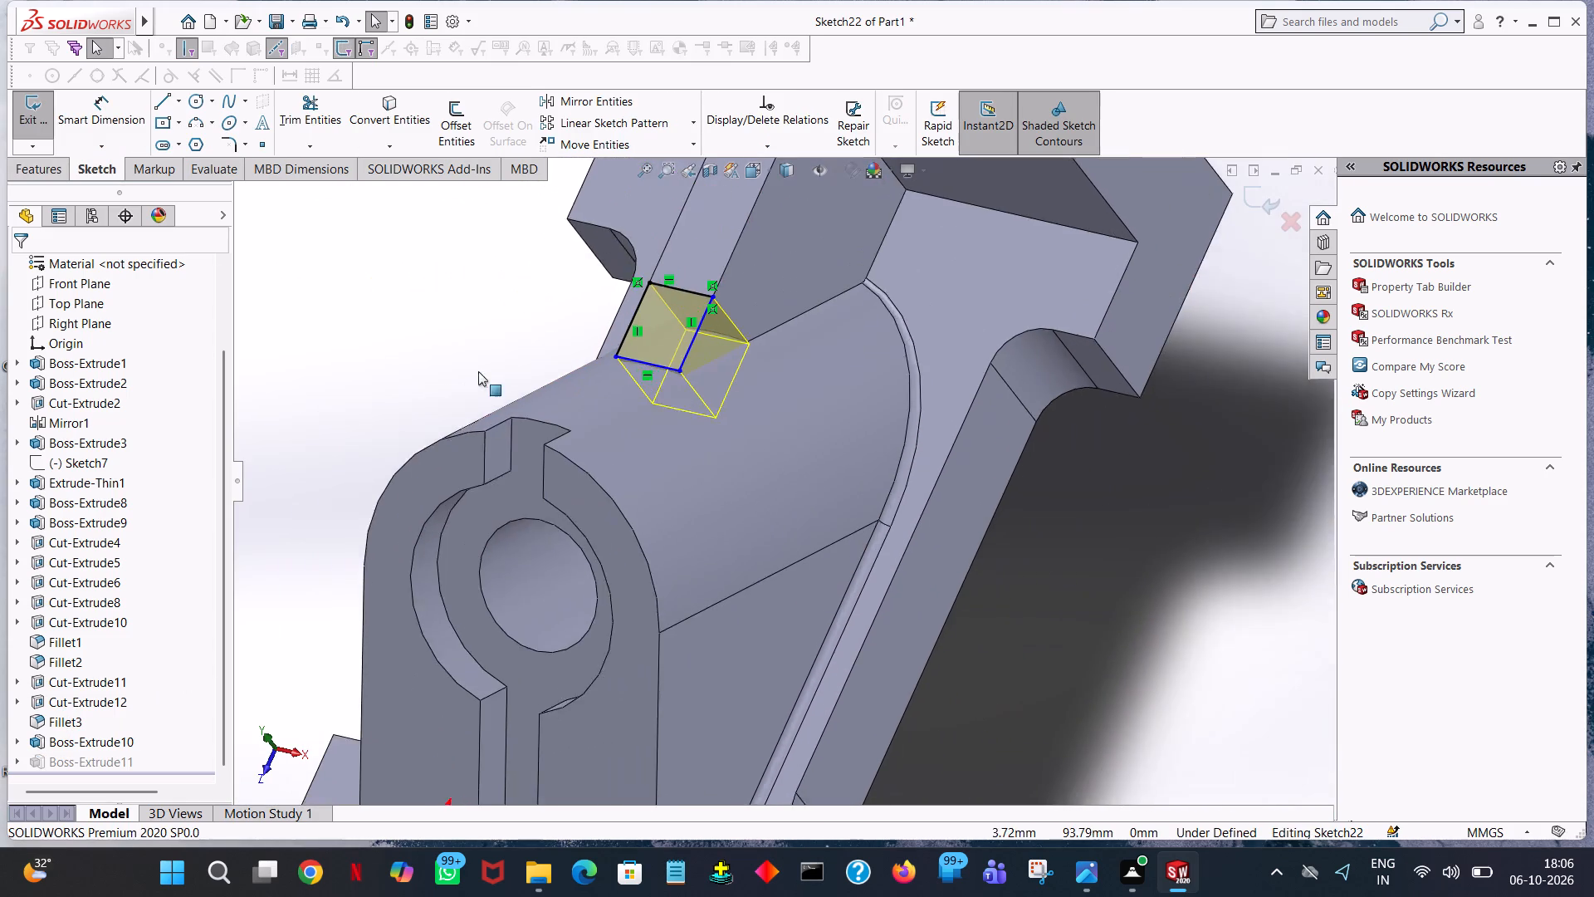
scroll(478, 371, "up", 2, "ctrl")
scroll(526, 390, "down", 4, "ctrl")
scroll(741, 402, "down", 1, "ctrl")
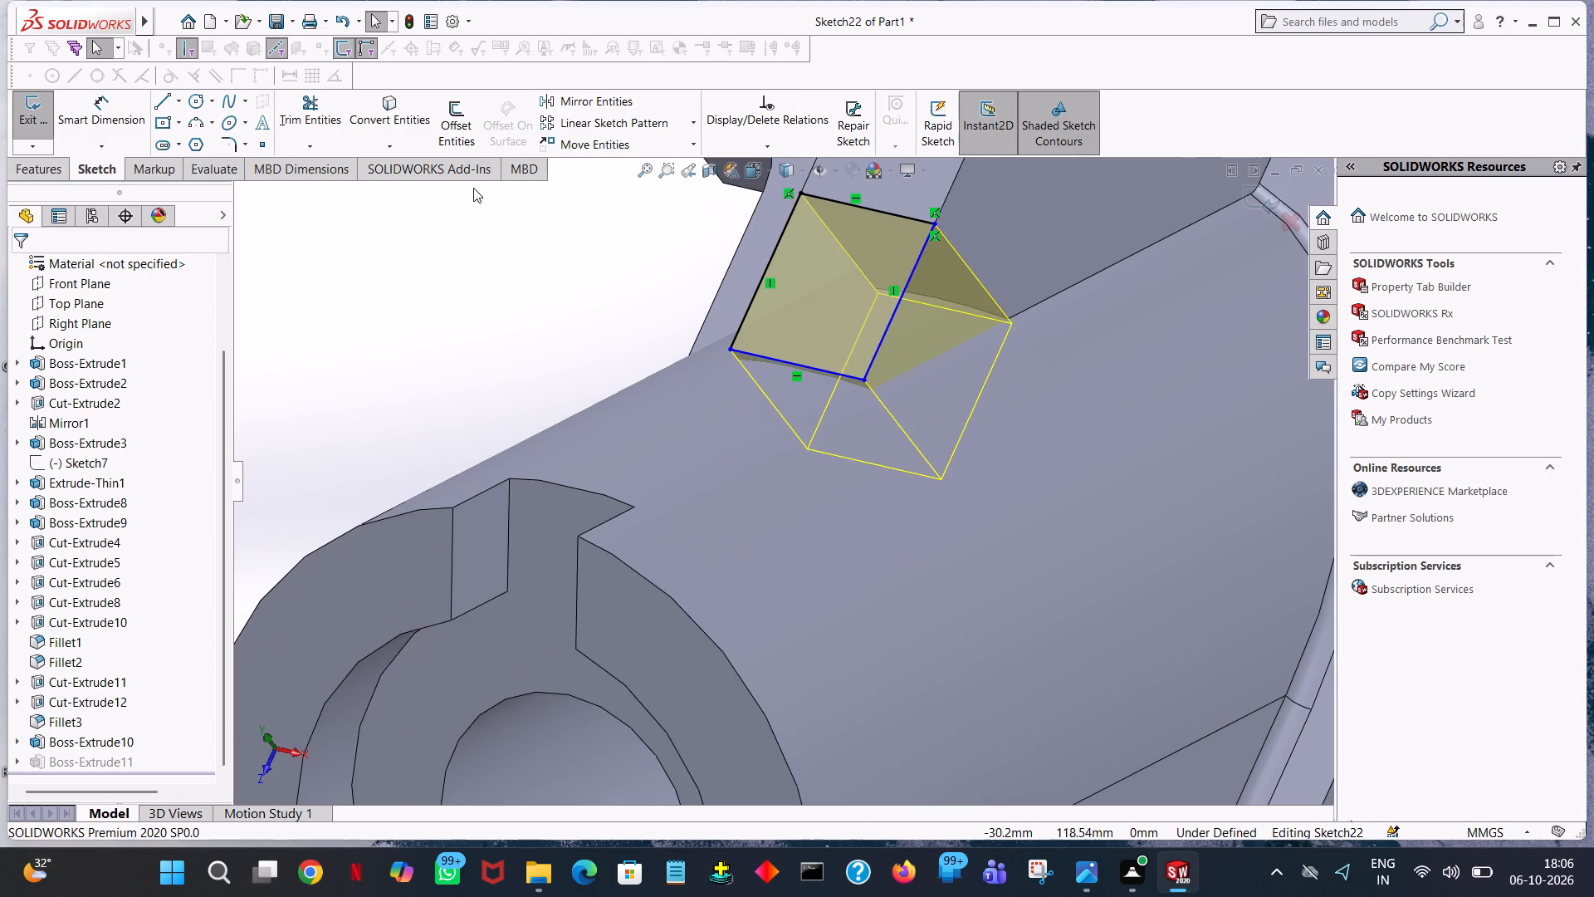
left_click(300, 100)
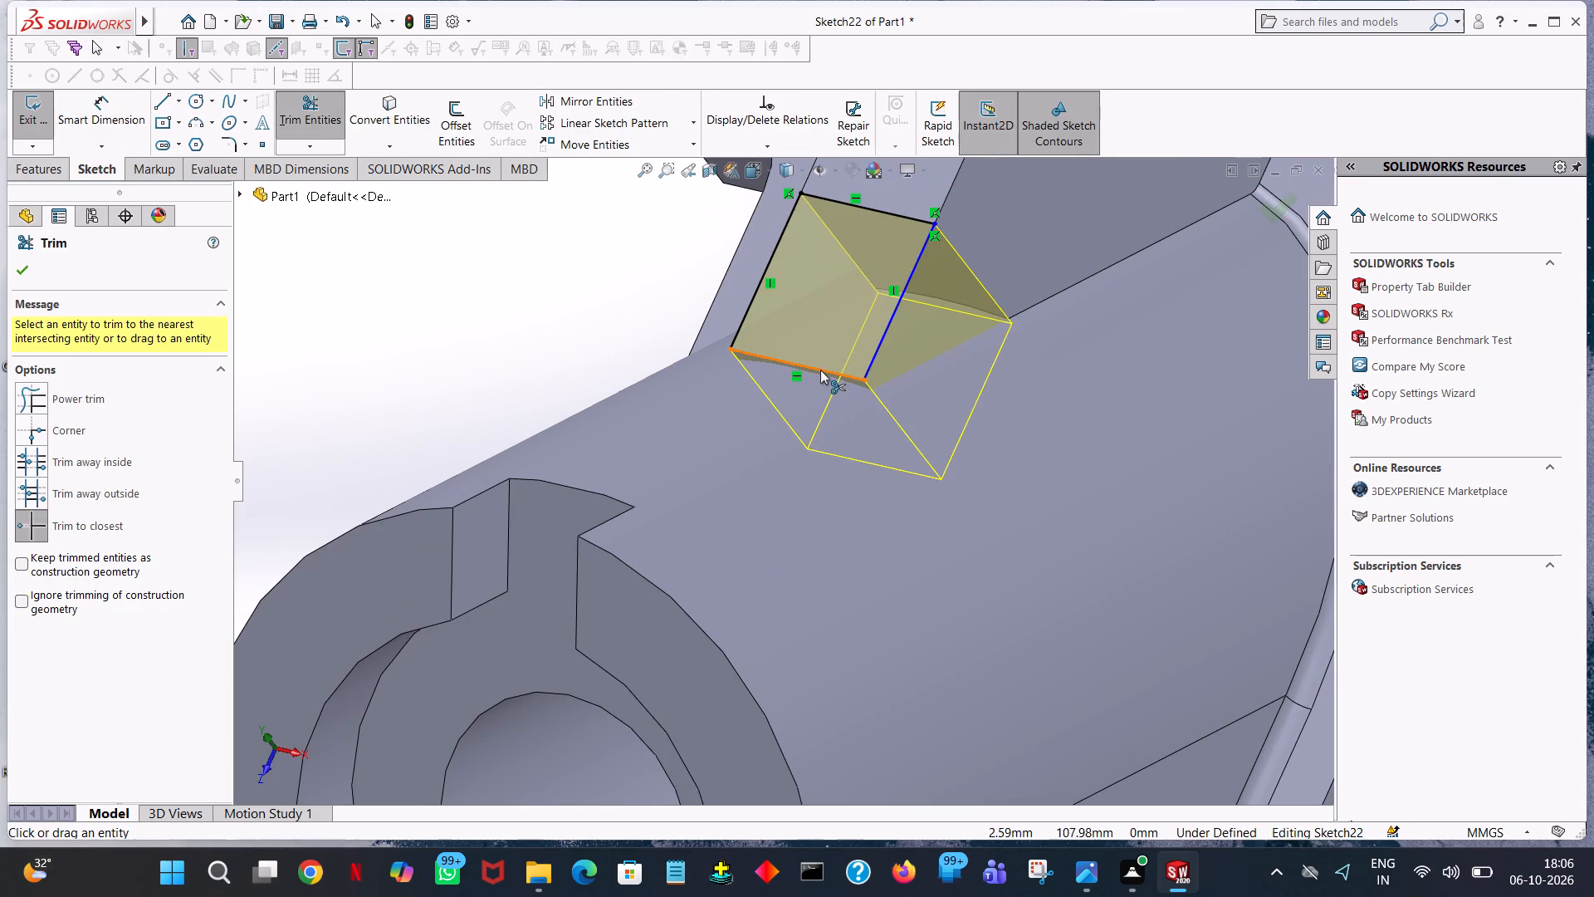
left_click(820, 370)
Lengthen the profile by about 3.7 mm over the inclined boss with three connected lines closing it, and rebuild the extrusion.
left_click(162, 102)
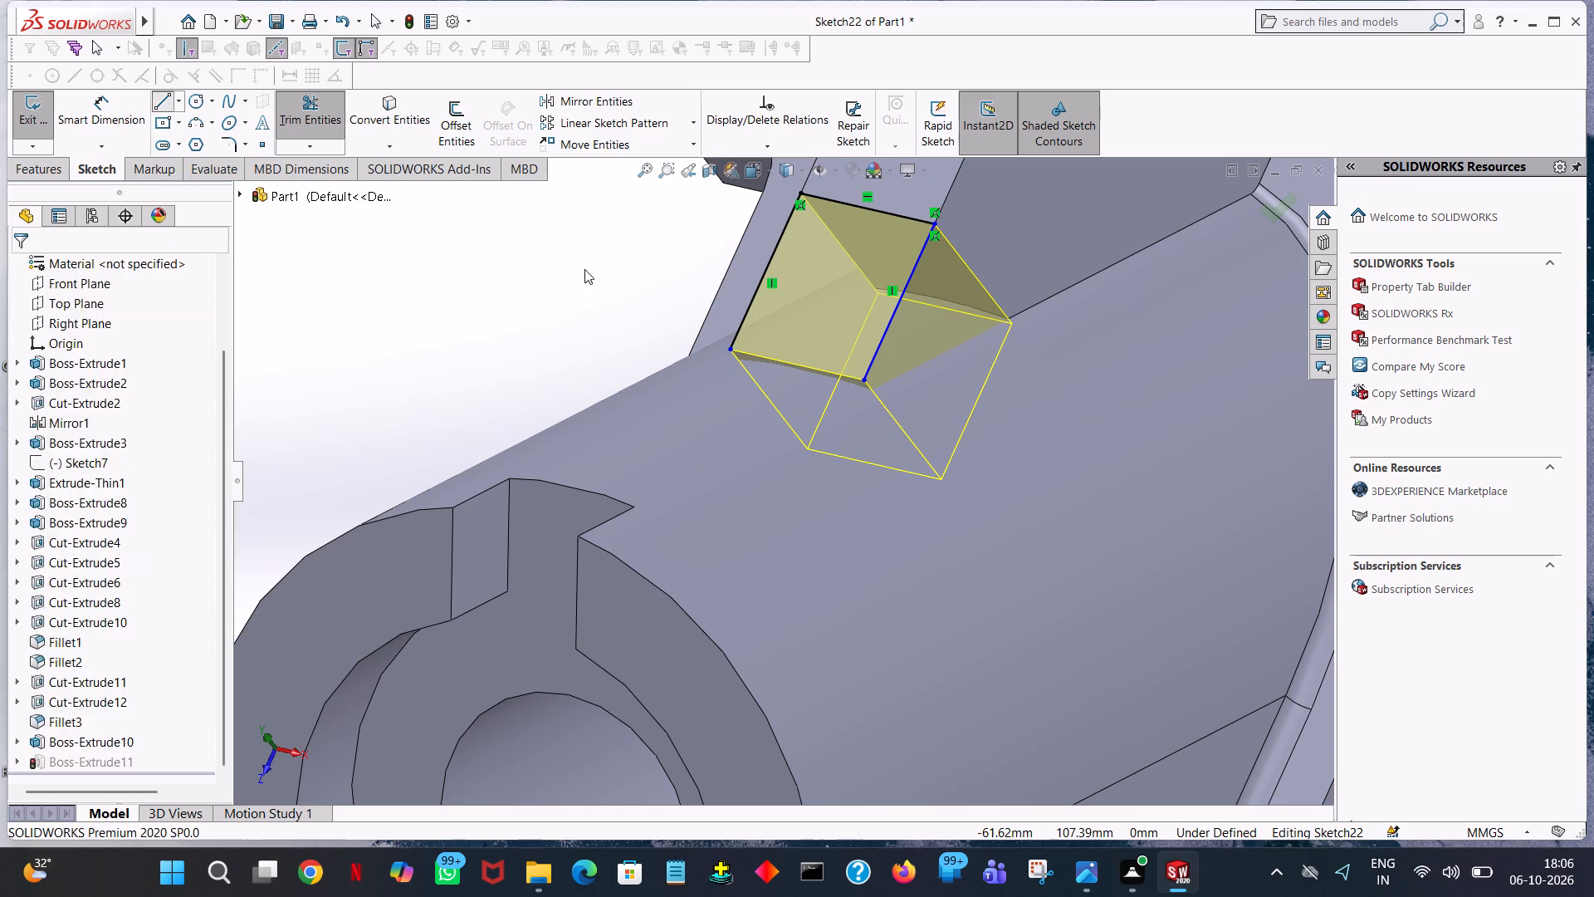
left_click(863, 380)
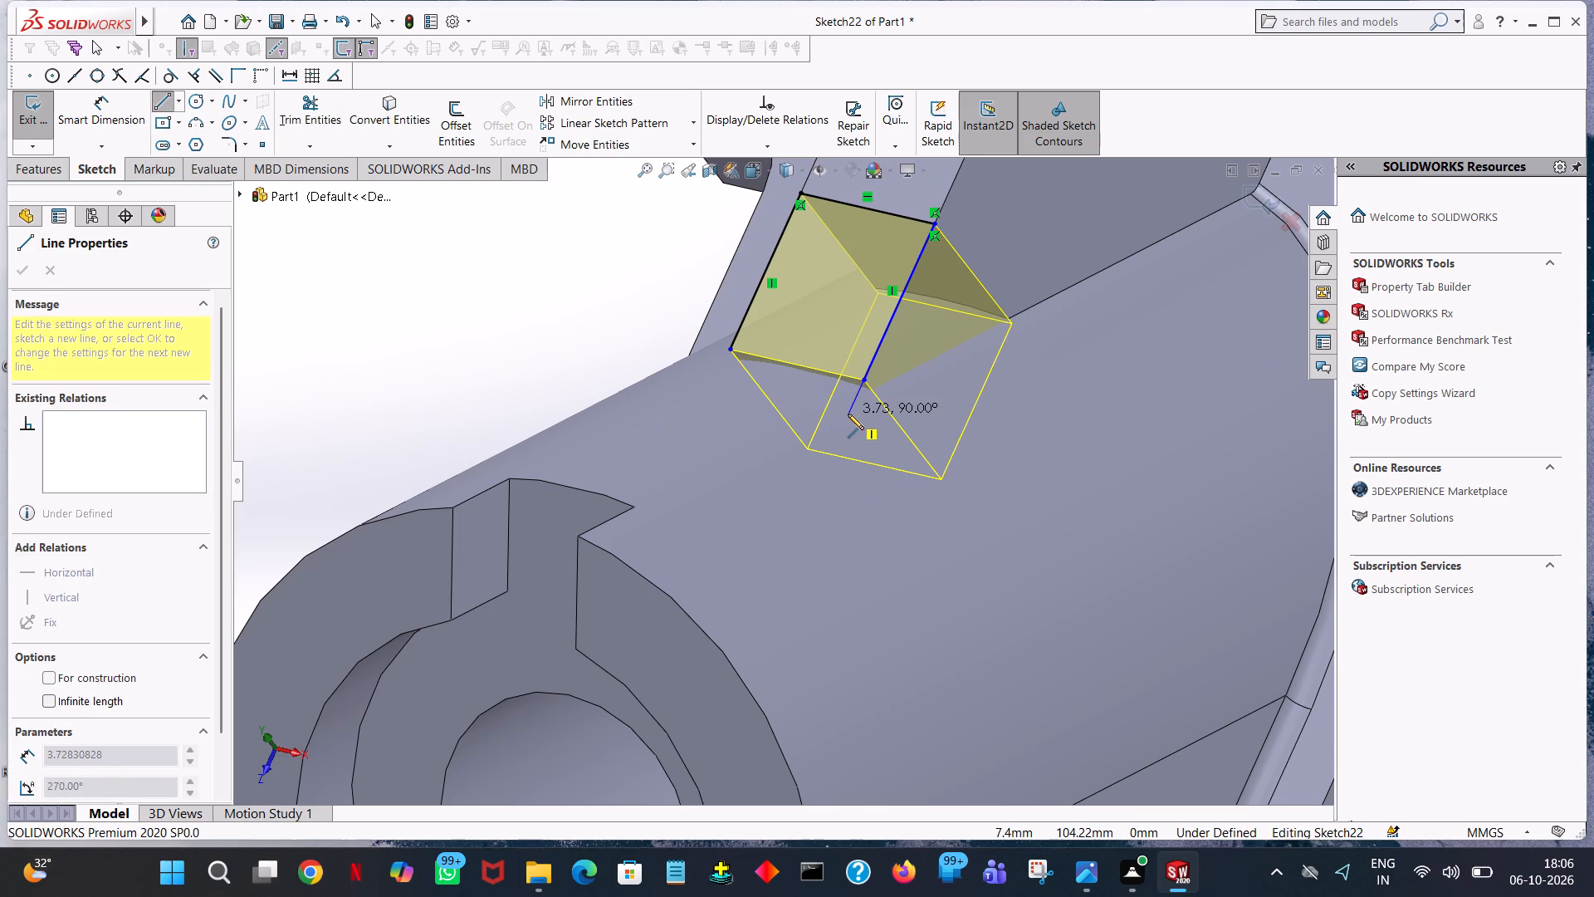
left_click(847, 415)
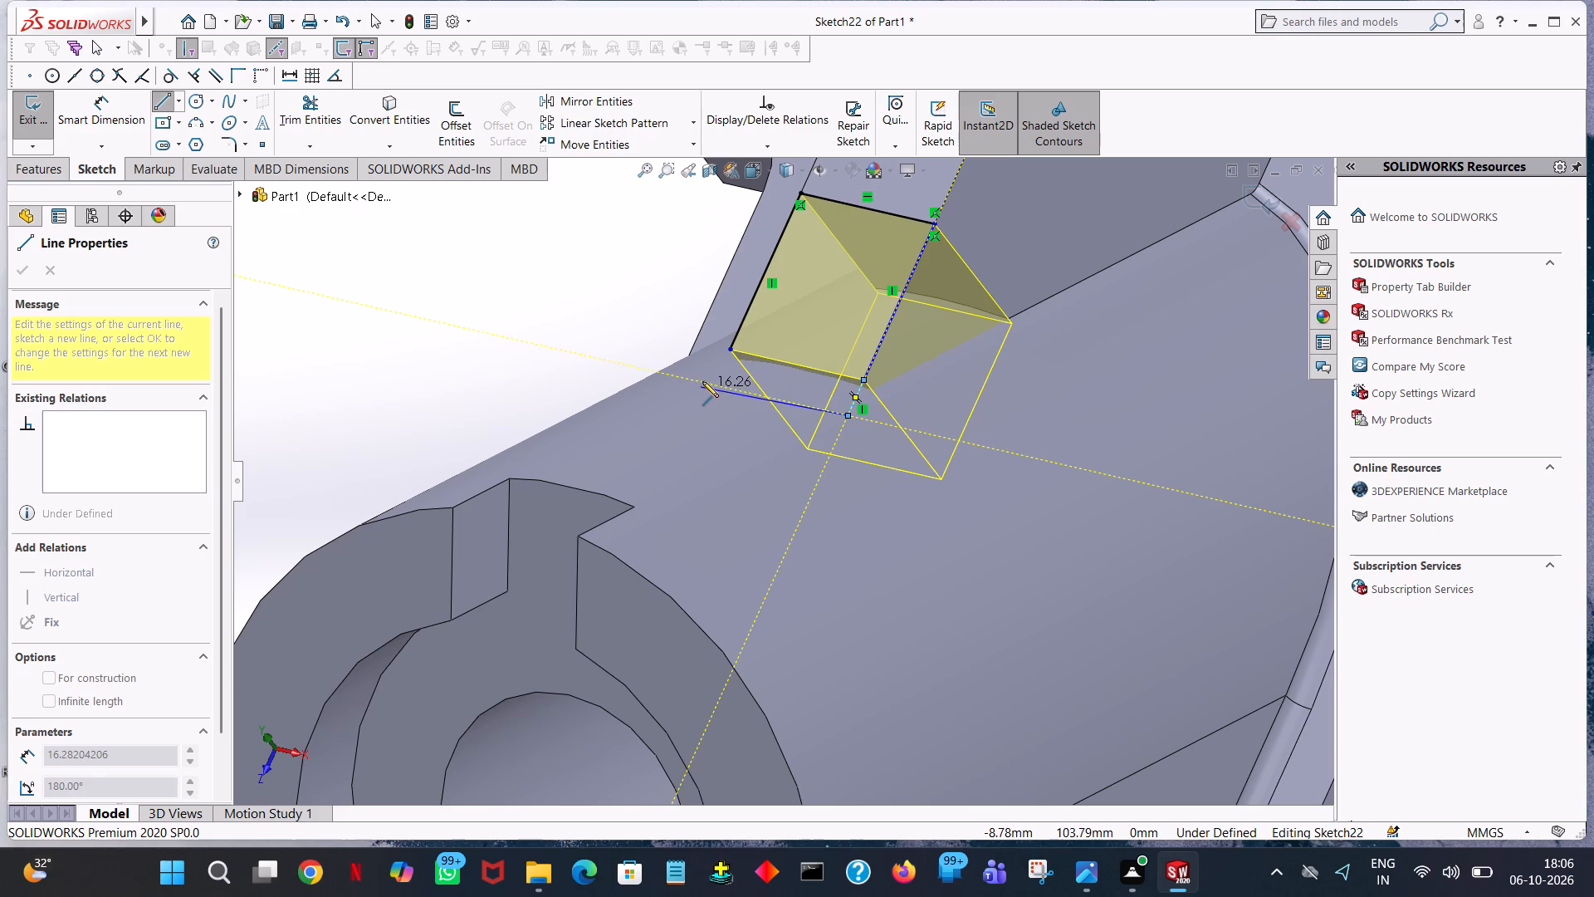
left_click(714, 385)
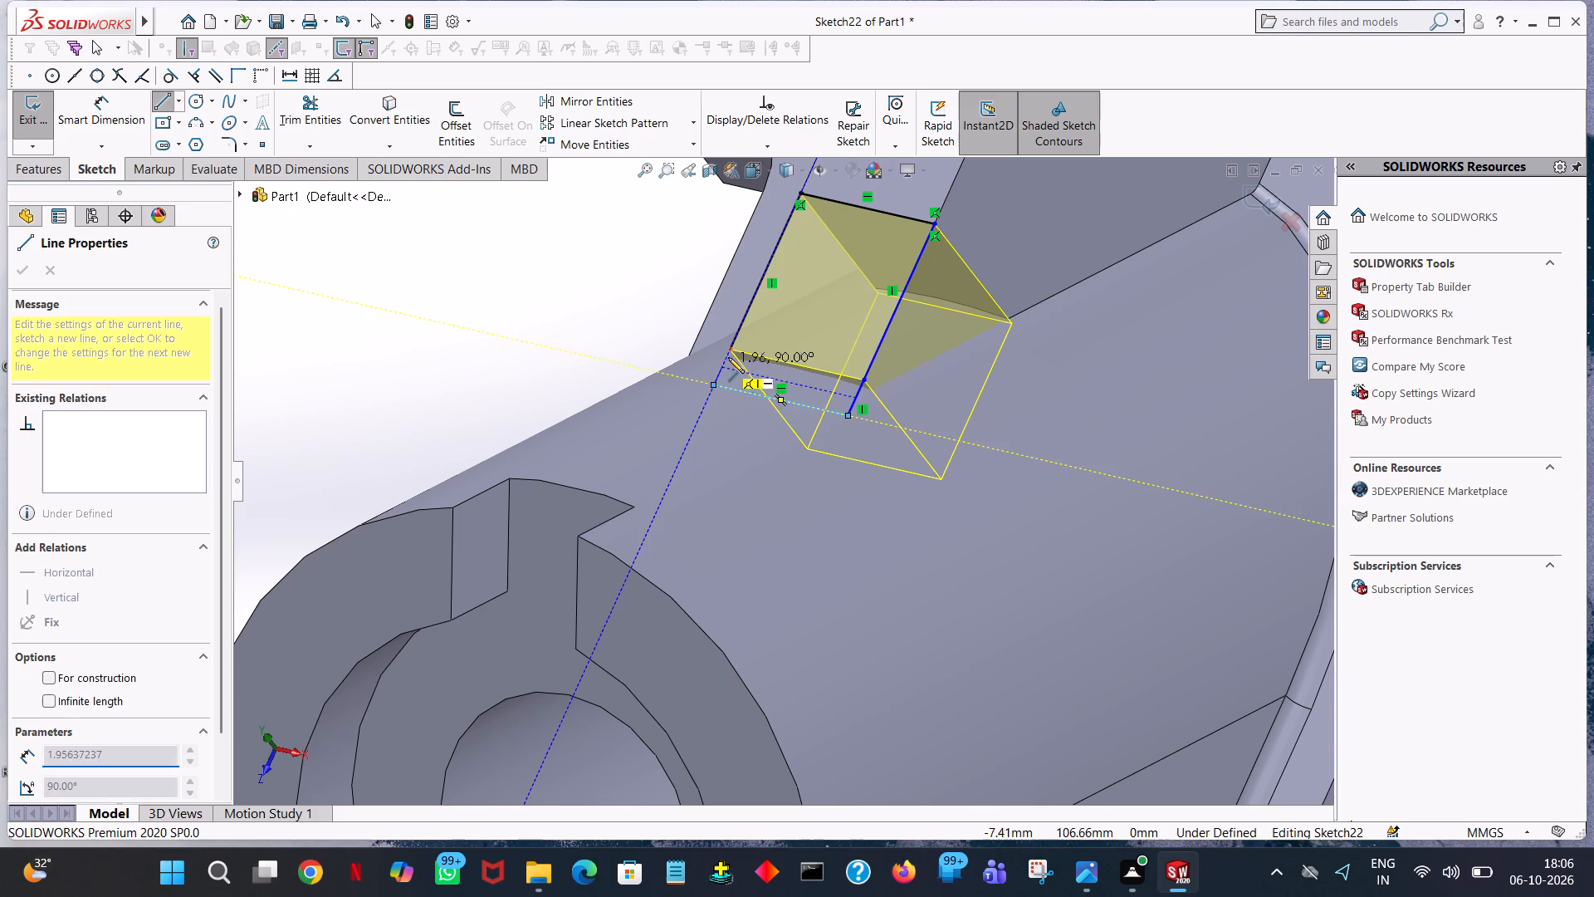
left_click(729, 350)
right_click(729, 350)
left_click(758, 357)
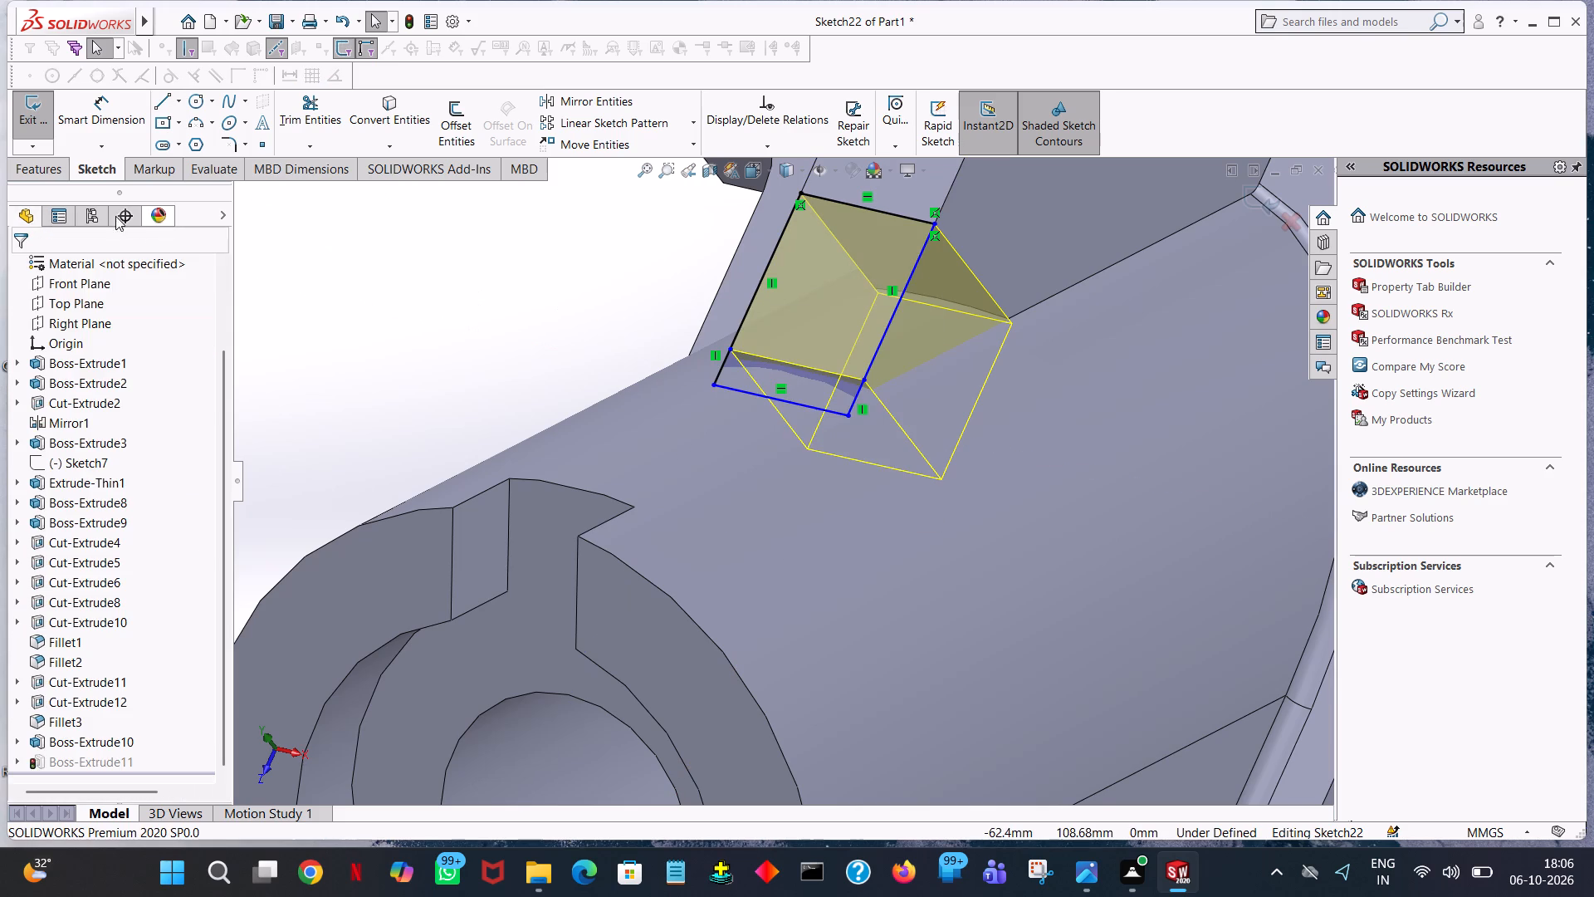
left_click(33, 122)
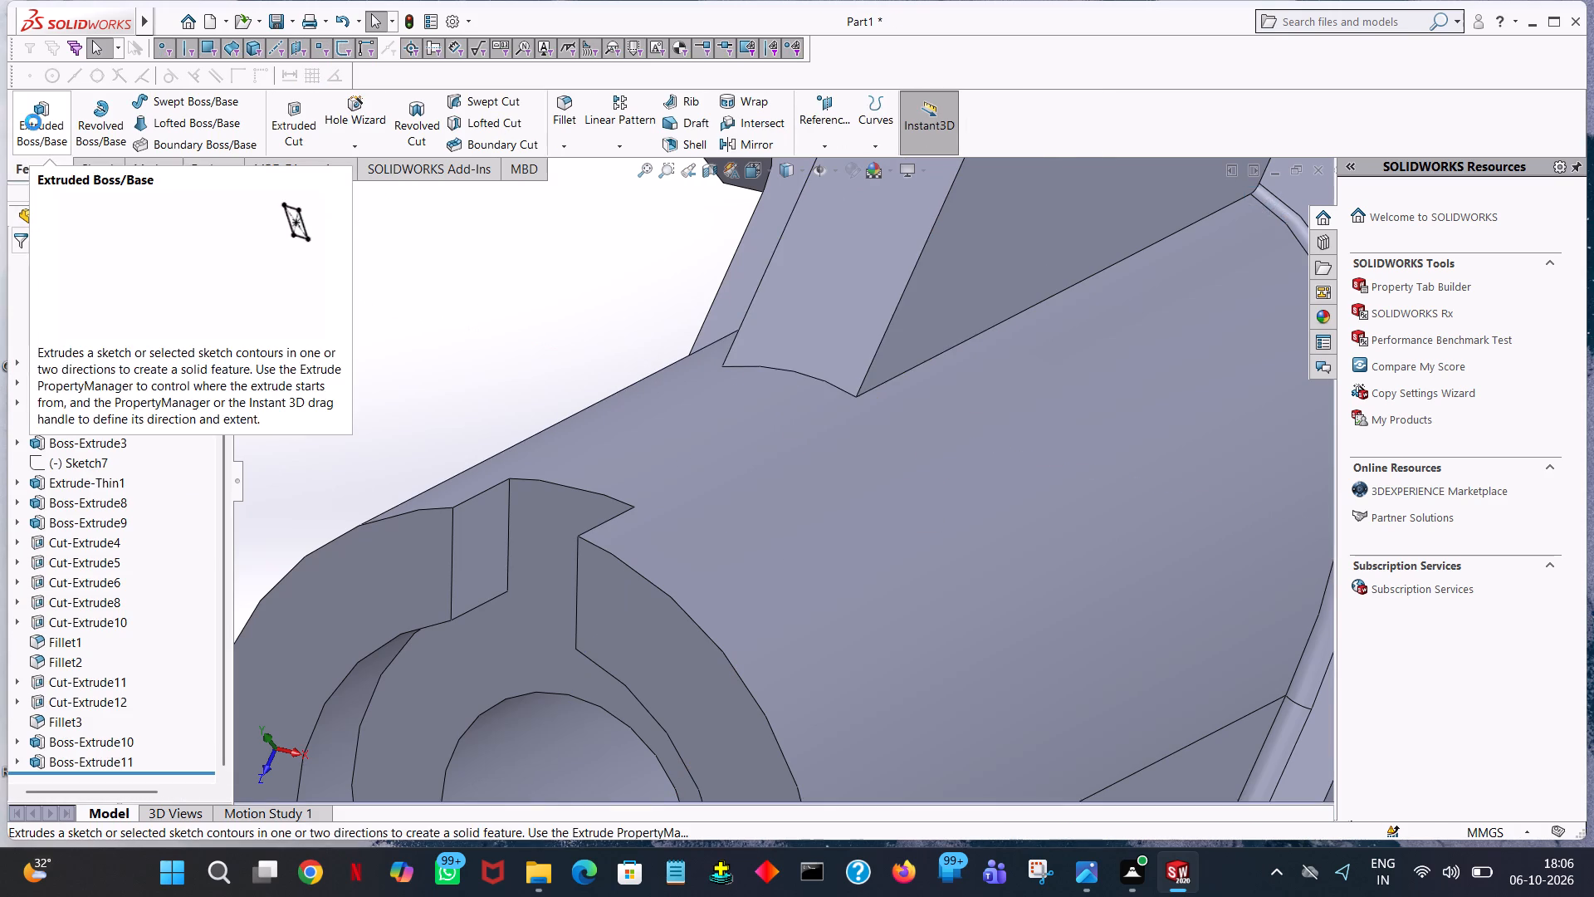
Examine how the lengthened central block meets the inclined boss and check the whole bracket.
scroll(926, 405, "down", 4, "ctrl")
scroll(926, 405, "up", 4, "ctrl")
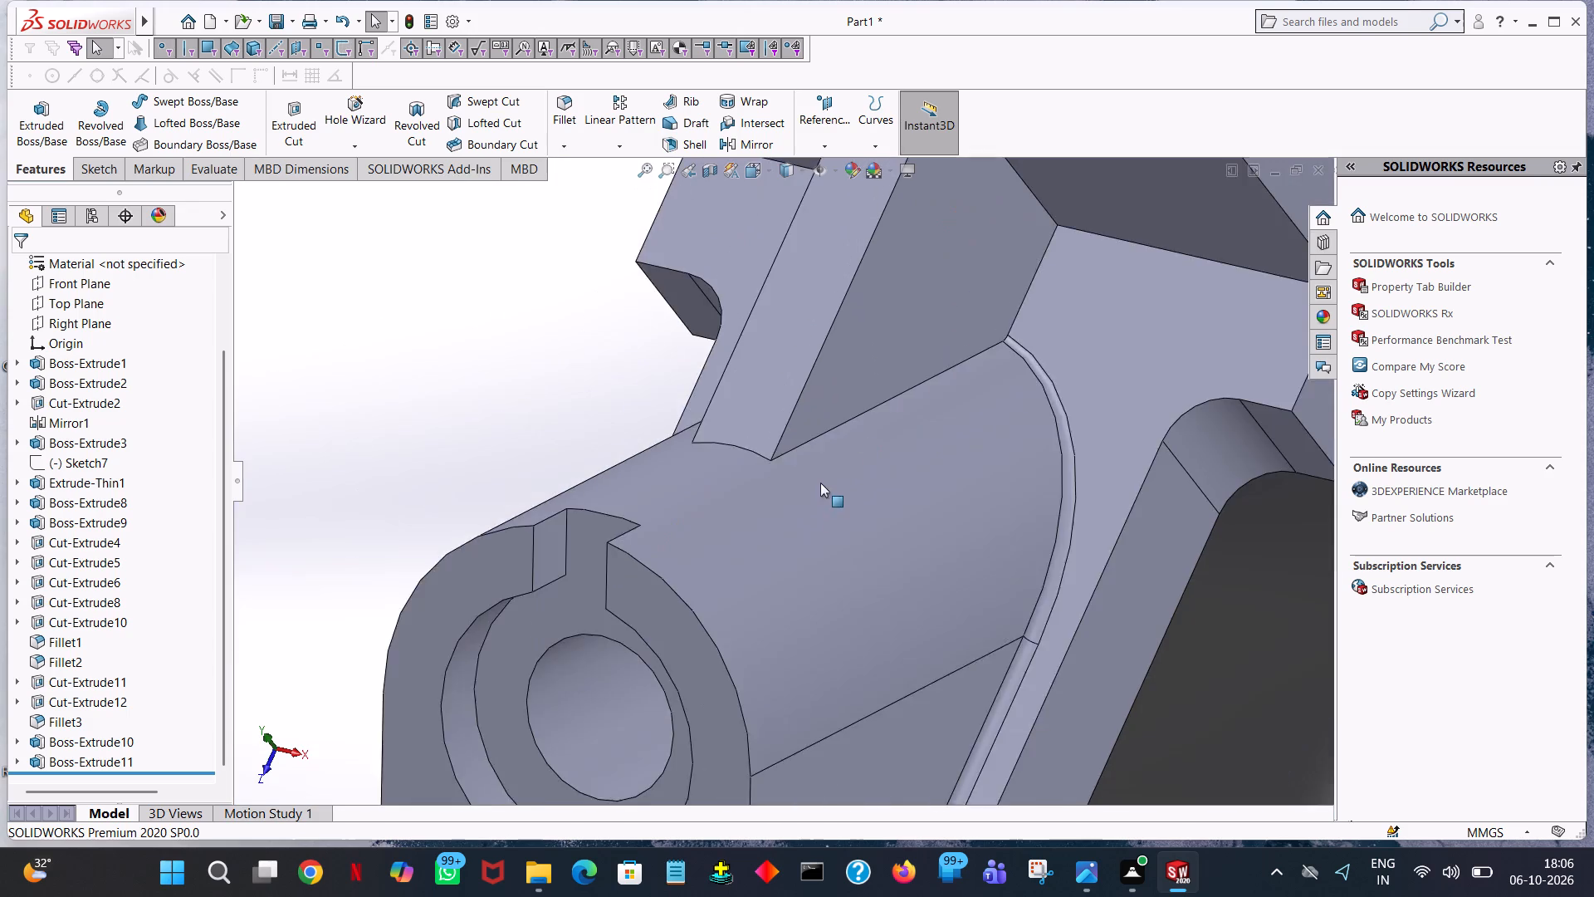
scroll(820, 483, "up", 6, "ctrl")
middle_click_drag(840, 551, 891, 463)
middle_click_drag(1119, 552, 1007, 569)
scroll(1007, 569, "down", 2, "ctrl")
scroll(1007, 569, "up", 2, "ctrl")
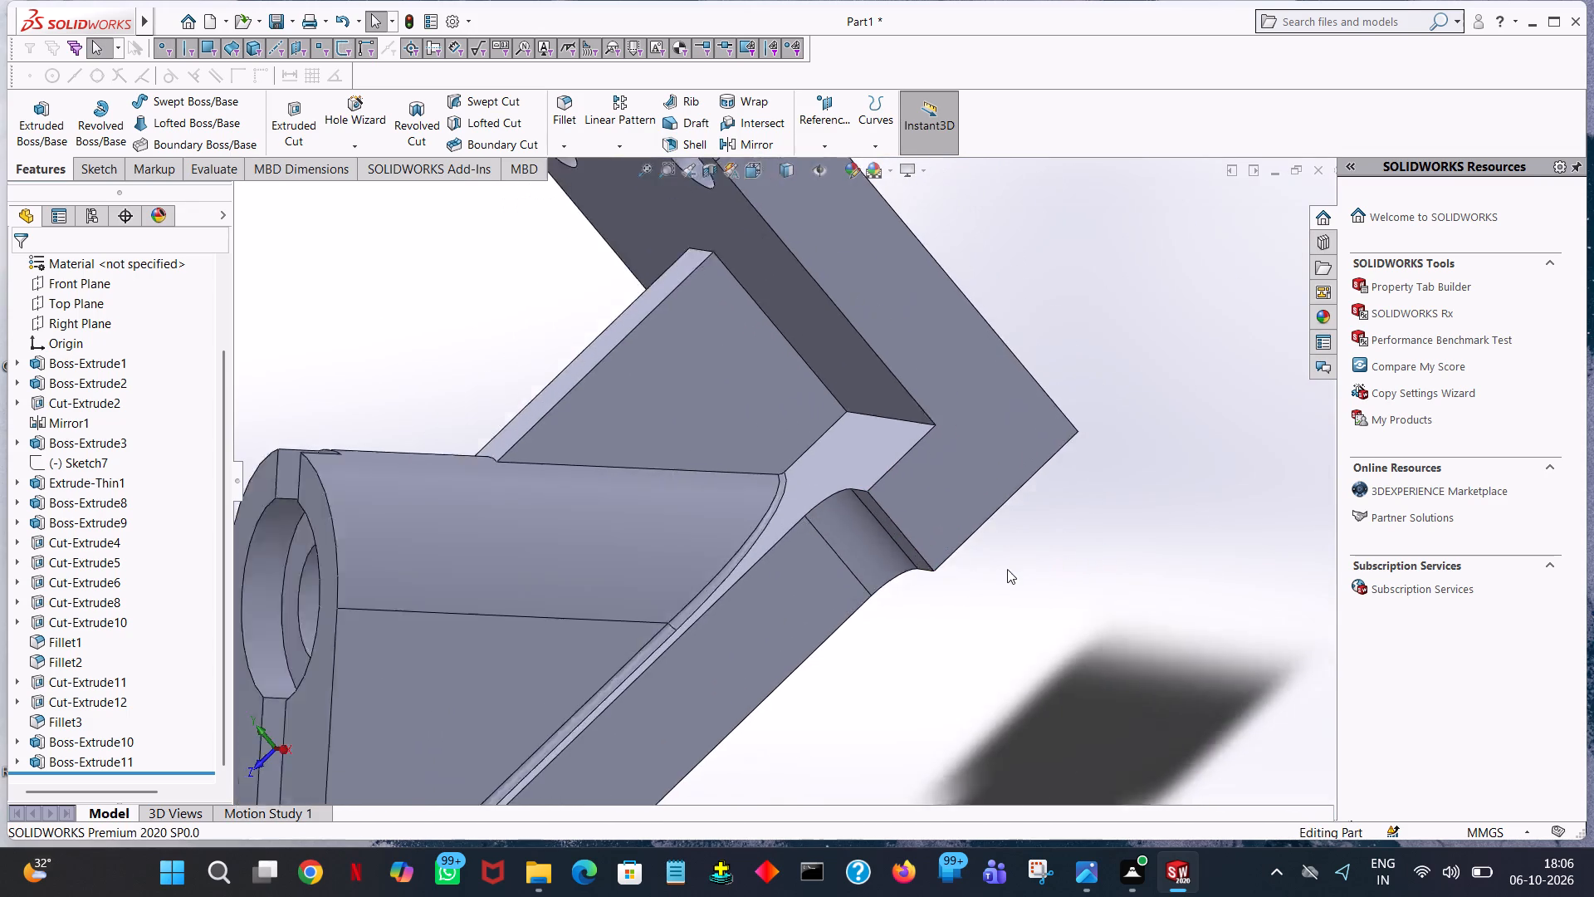
scroll(1007, 569, "up", 7, "ctrl")
middle_click(1007, 569)
scroll(672, 509, "down", 5, "ctrl")
scroll(866, 432, "down", 5, "ctrl")
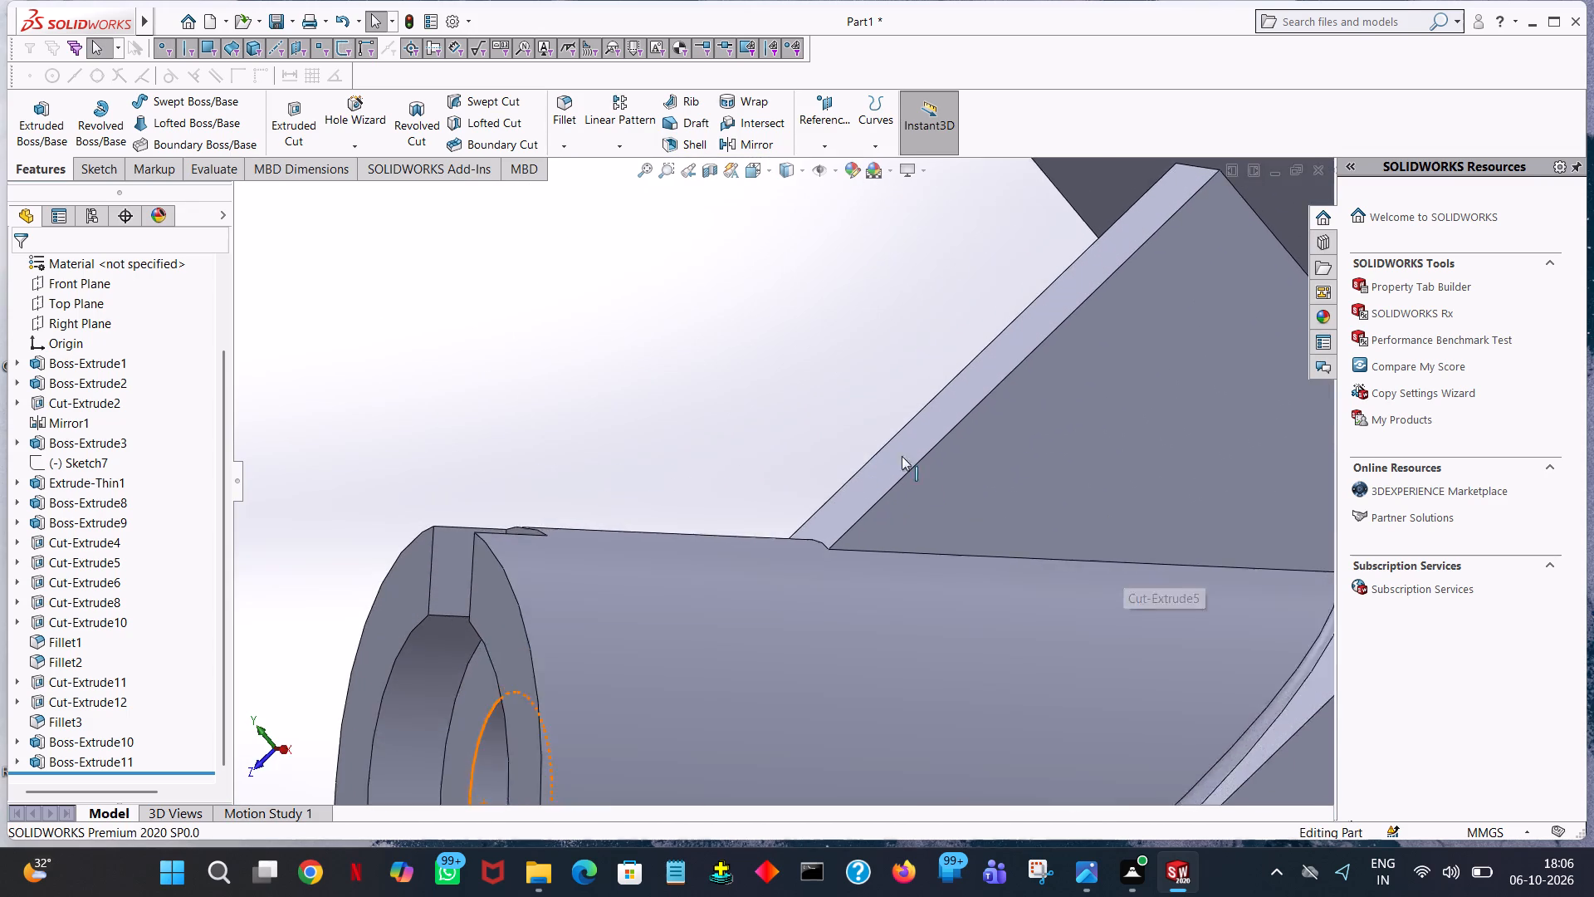
scroll(902, 456, "down", 2, "ctrl")
scroll(922, 520, "up", 11, "ctrl")
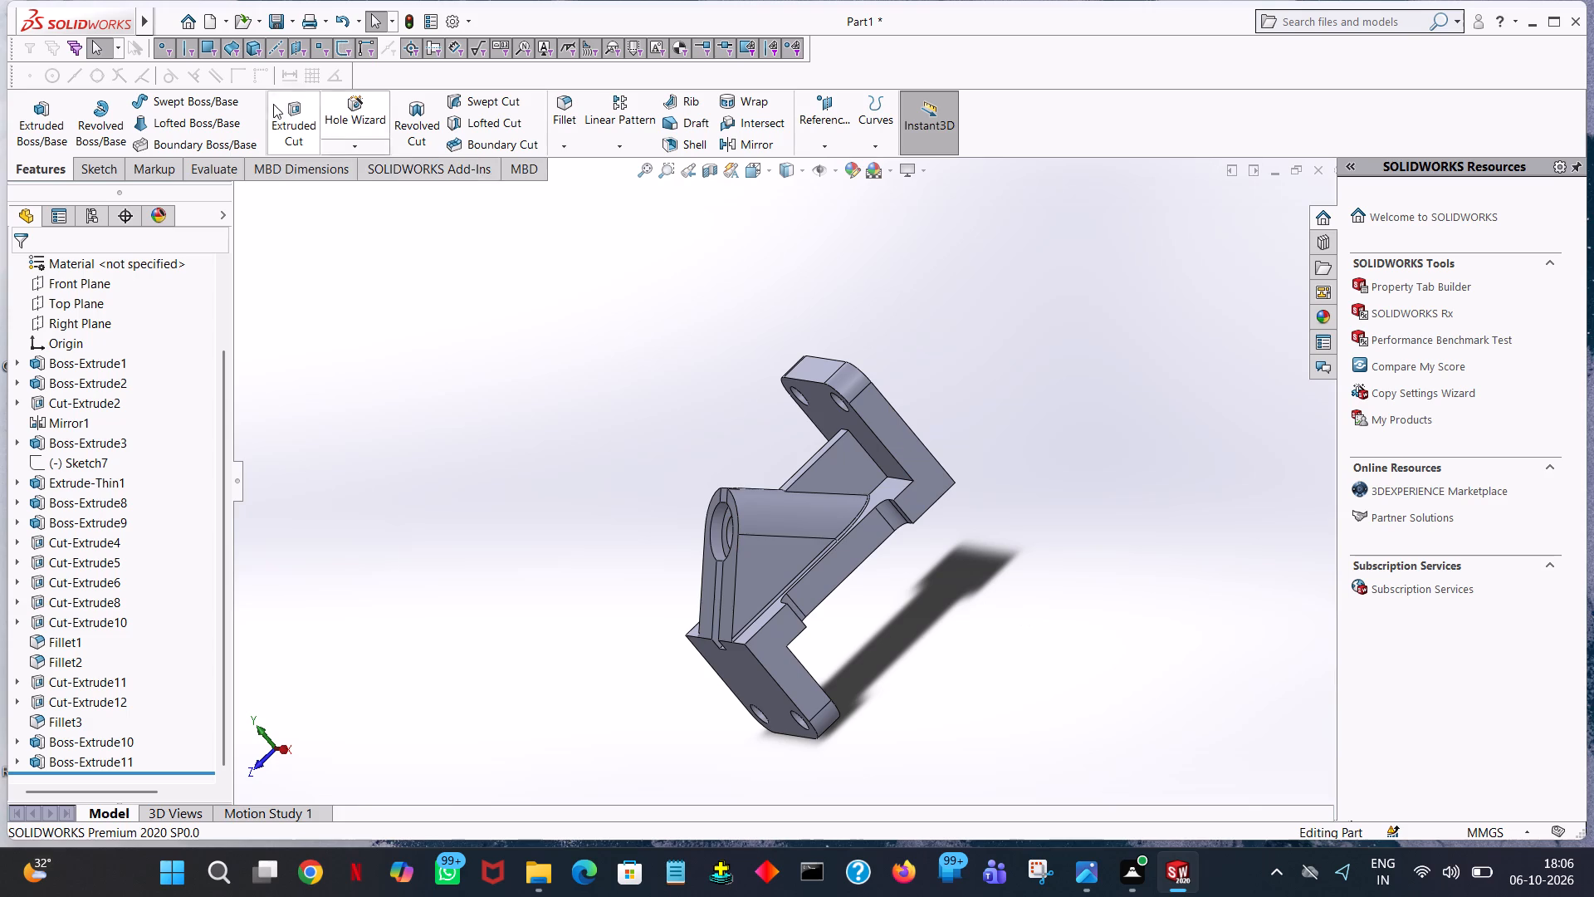
Fillet with 2 mm radius the central block's edges along the inclined boss and the web face, plus the web's adjacent outer side edge.
left_click(556, 102)
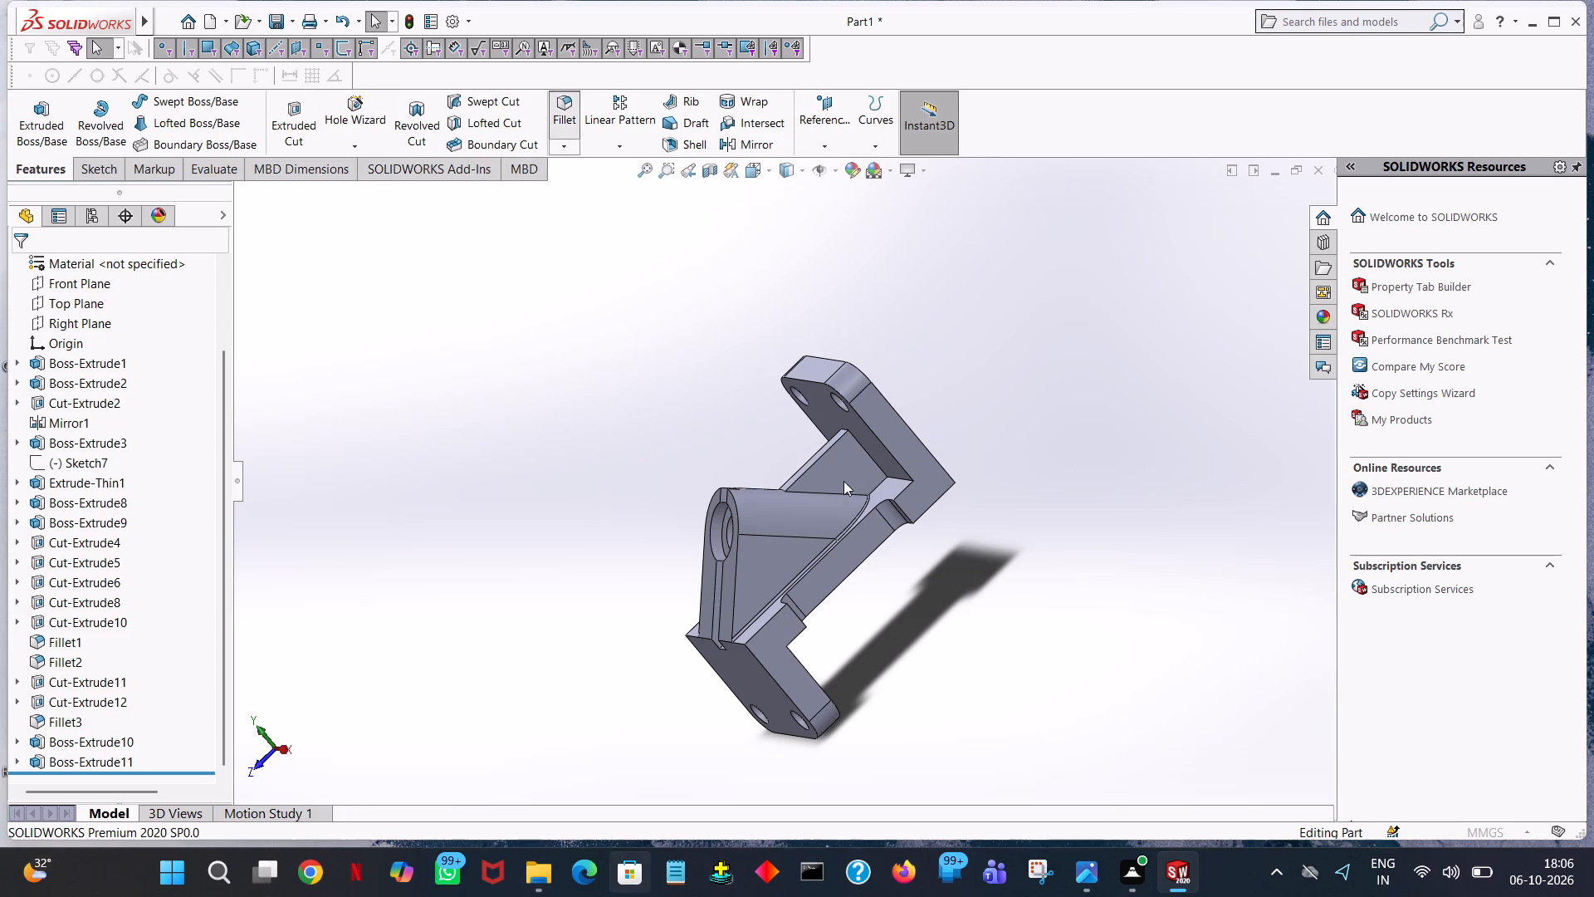
left_click(843, 491)
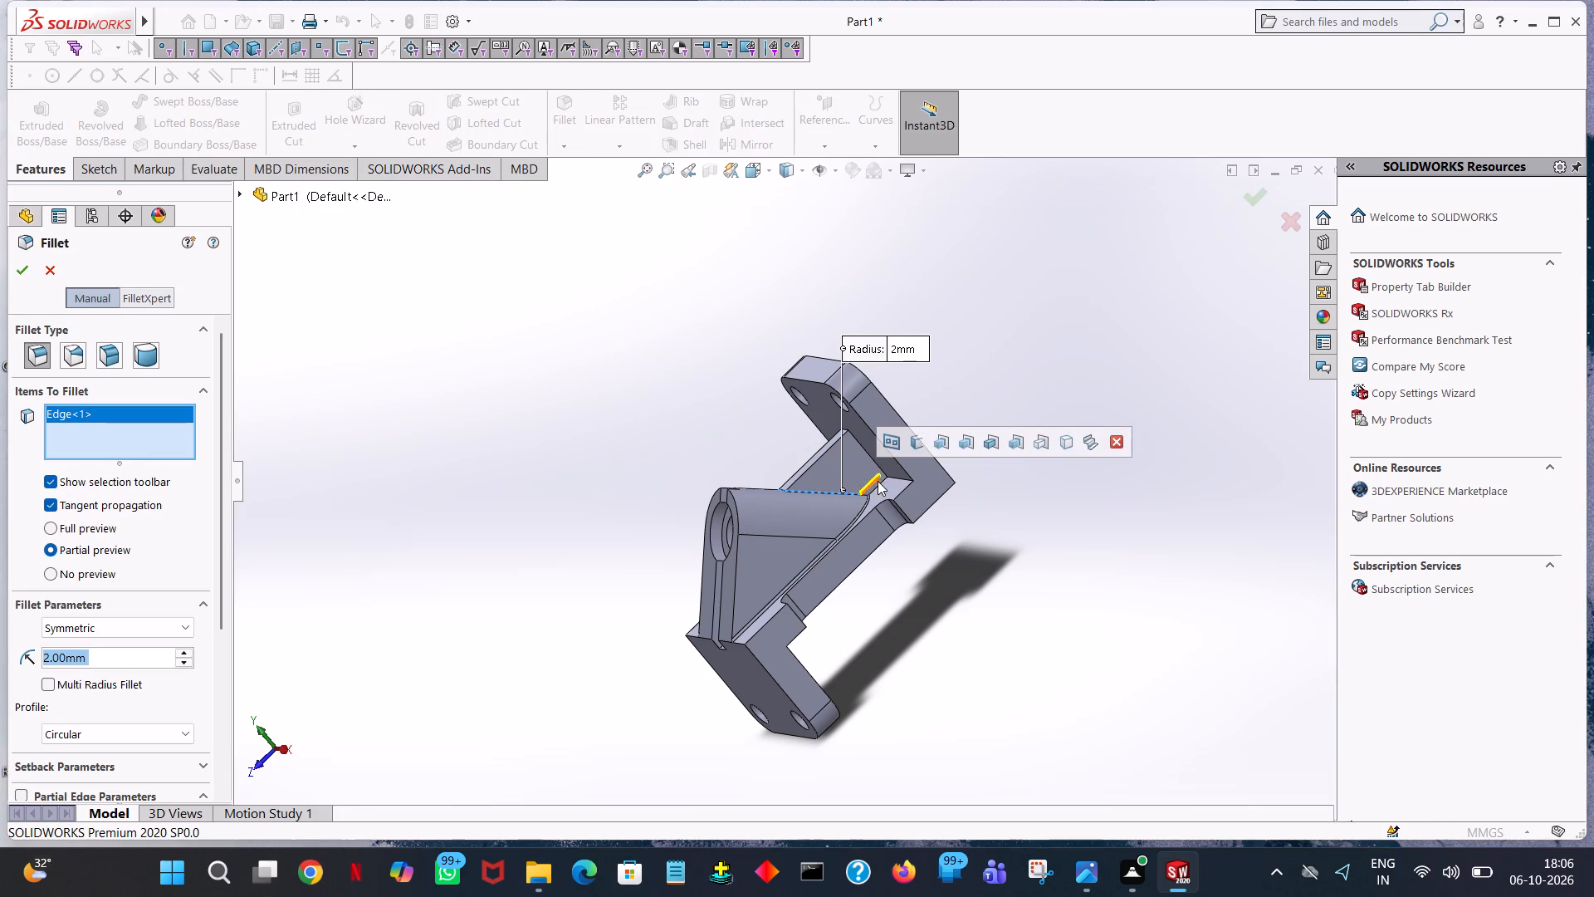
left_click(883, 482)
scroll(883, 482, "down", 7, "ctrl")
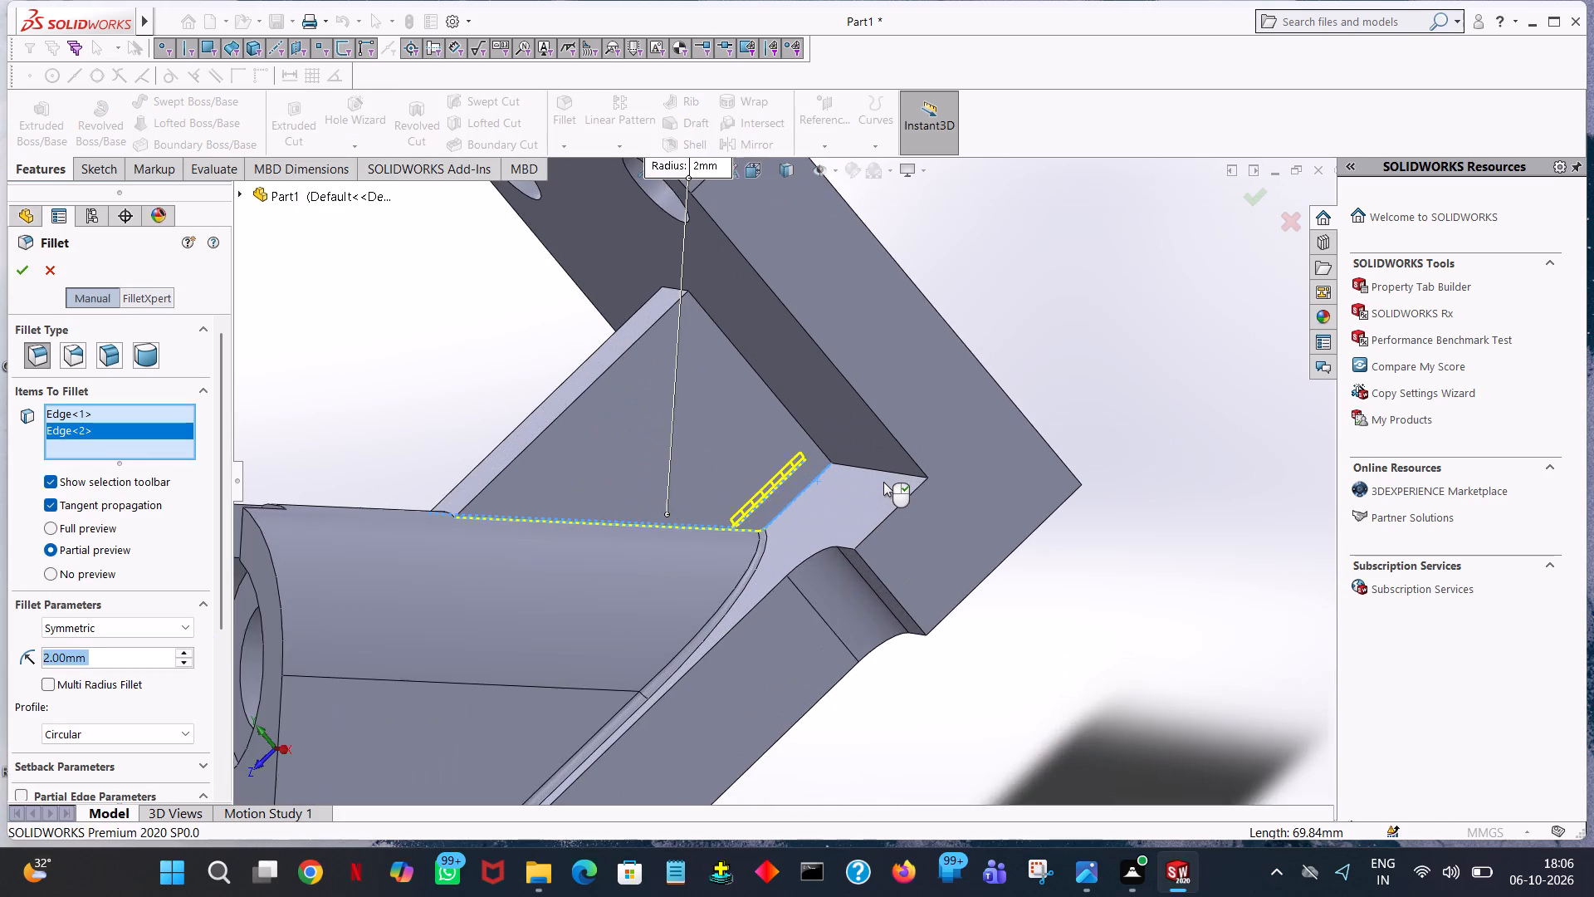
scroll(853, 484, "down", 5, "ctrl")
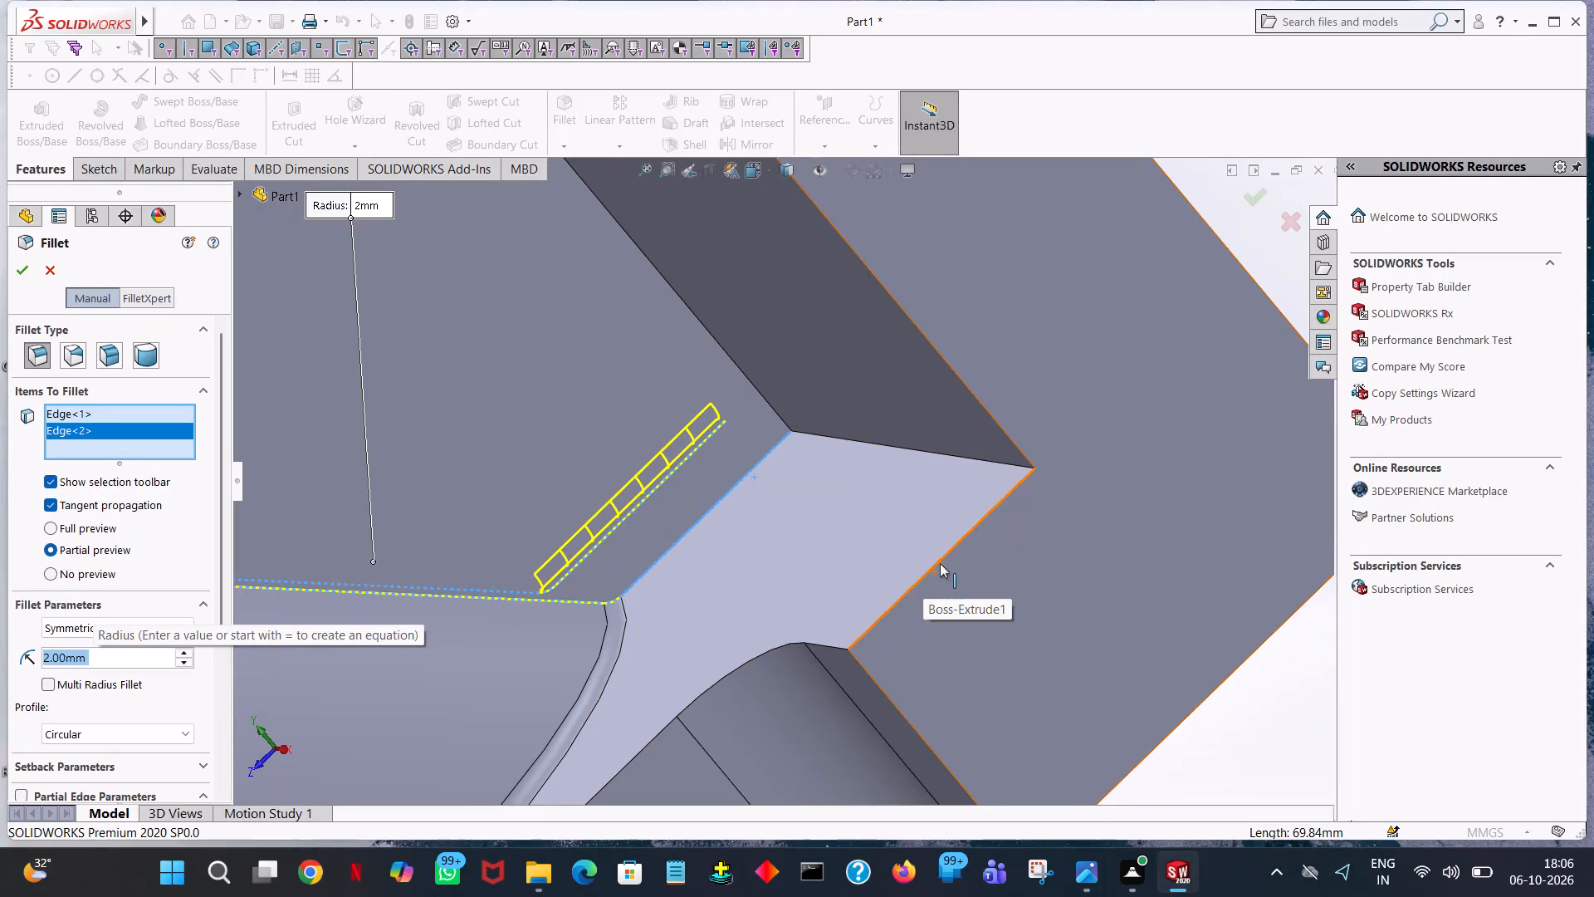
left_click(940, 563)
left_click(22, 269)
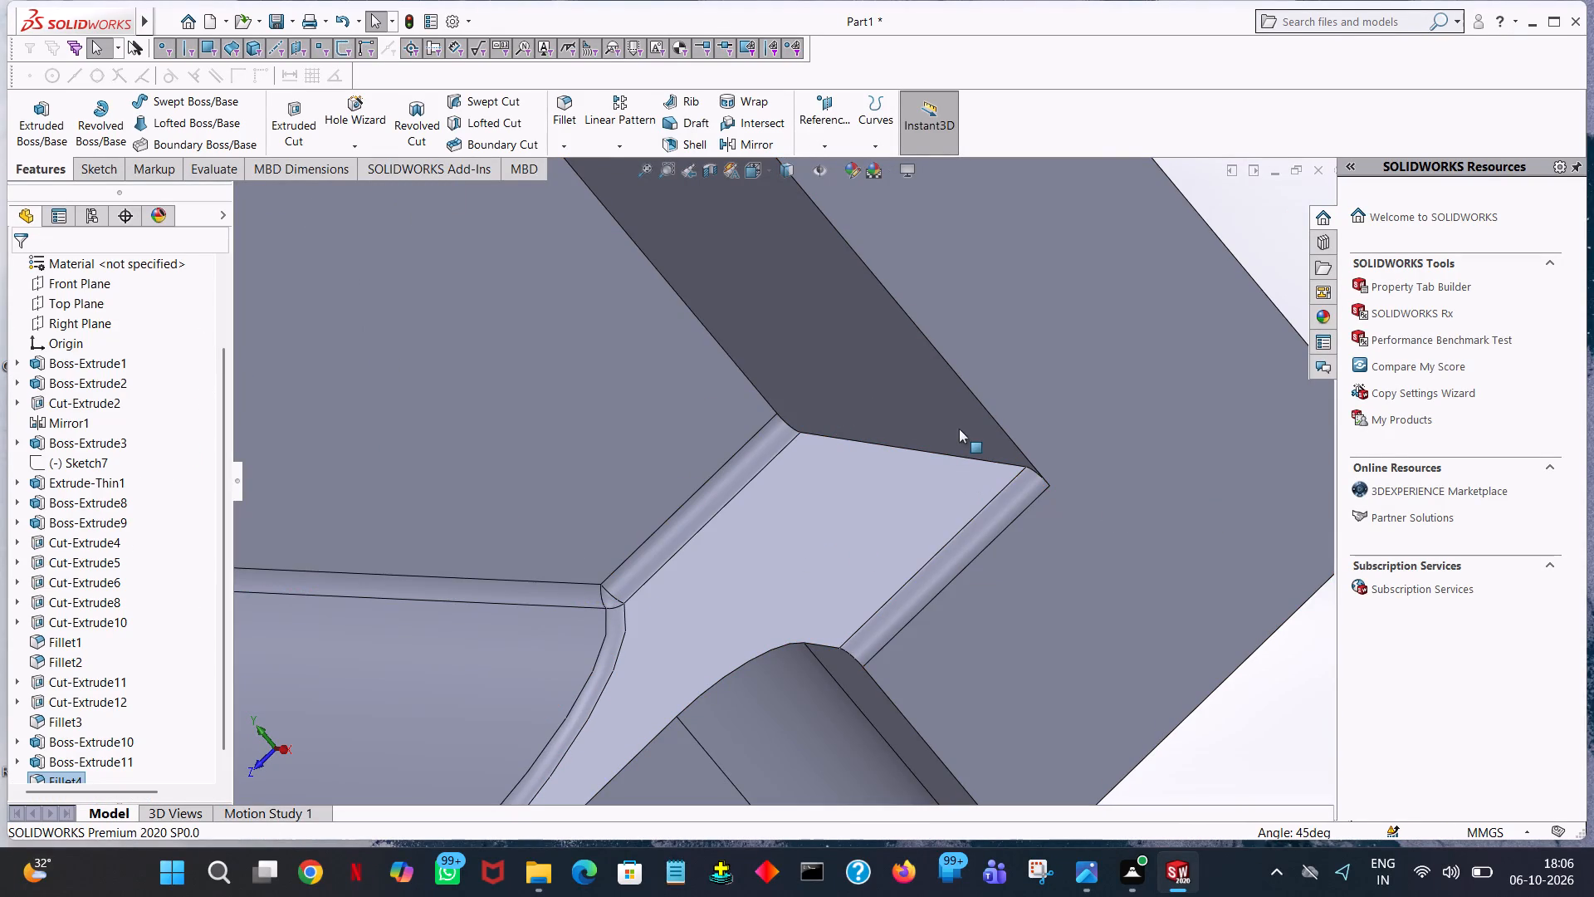
Fillet the long edge between the upper drilled plate's inner face and its side with a 2 mm radius.
left_click(554, 101)
left_click(893, 302)
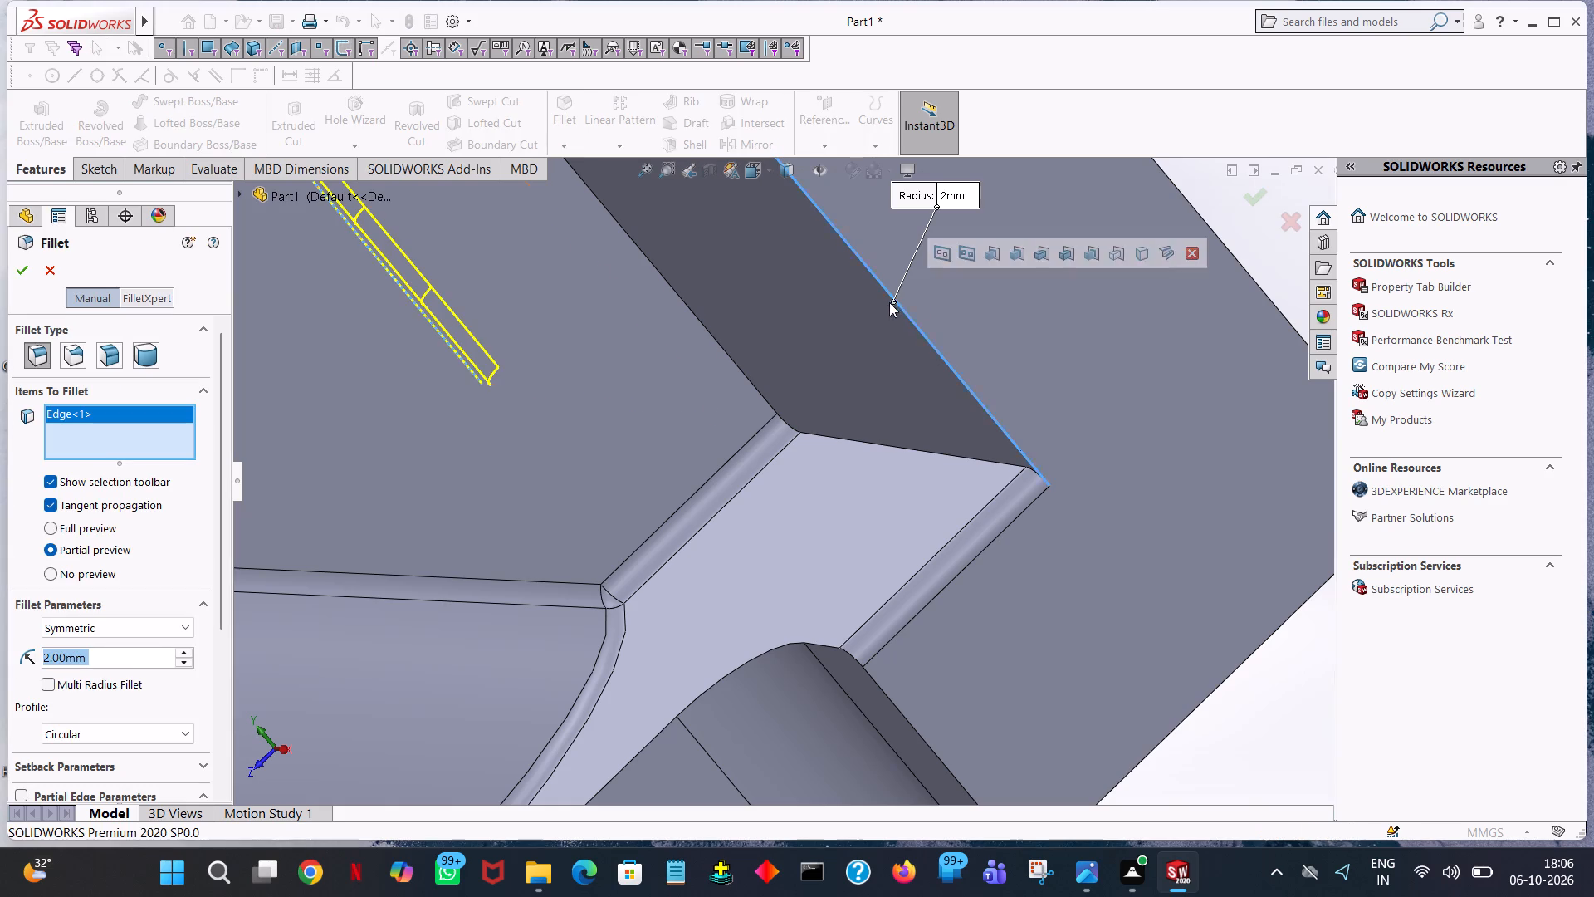
left_click(11, 265)
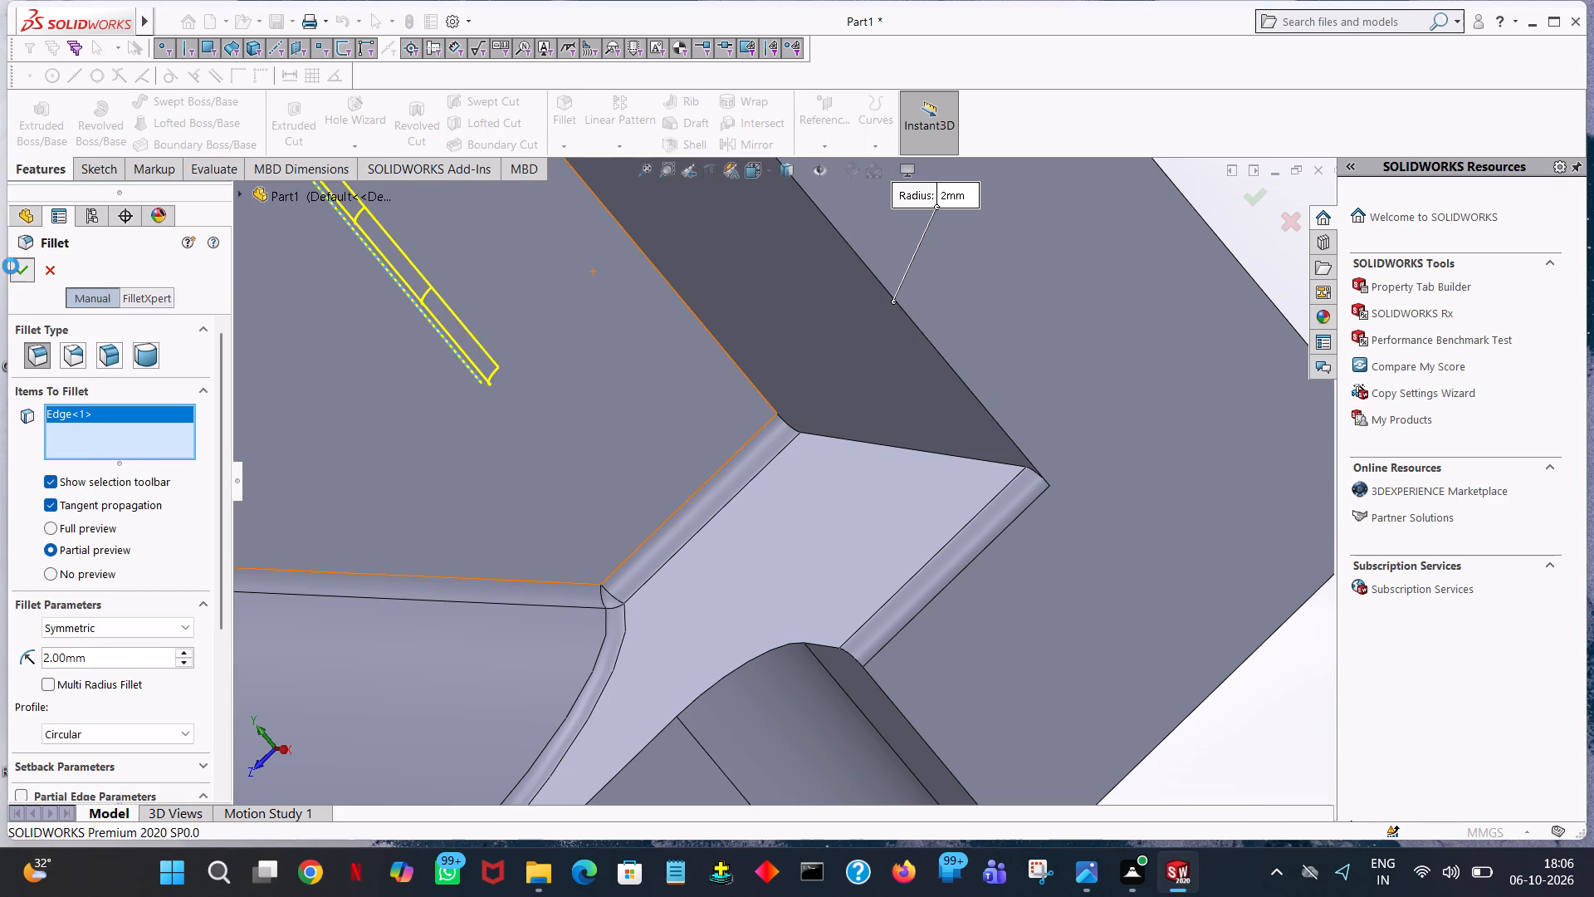
Examine the filleted bracket from several sides, including the drilled plates, central block and inclined boss.
scroll(11, 266, "down", 3, "ctrl")
scroll(11, 266, "up", 9, "ctrl")
scroll(625, 274, "down", 1, "ctrl")
scroll(704, 301, "up", 3, "ctrl")
scroll(789, 482, "up", 6, "ctrl")
scroll(771, 563, "down", 2, "ctrl")
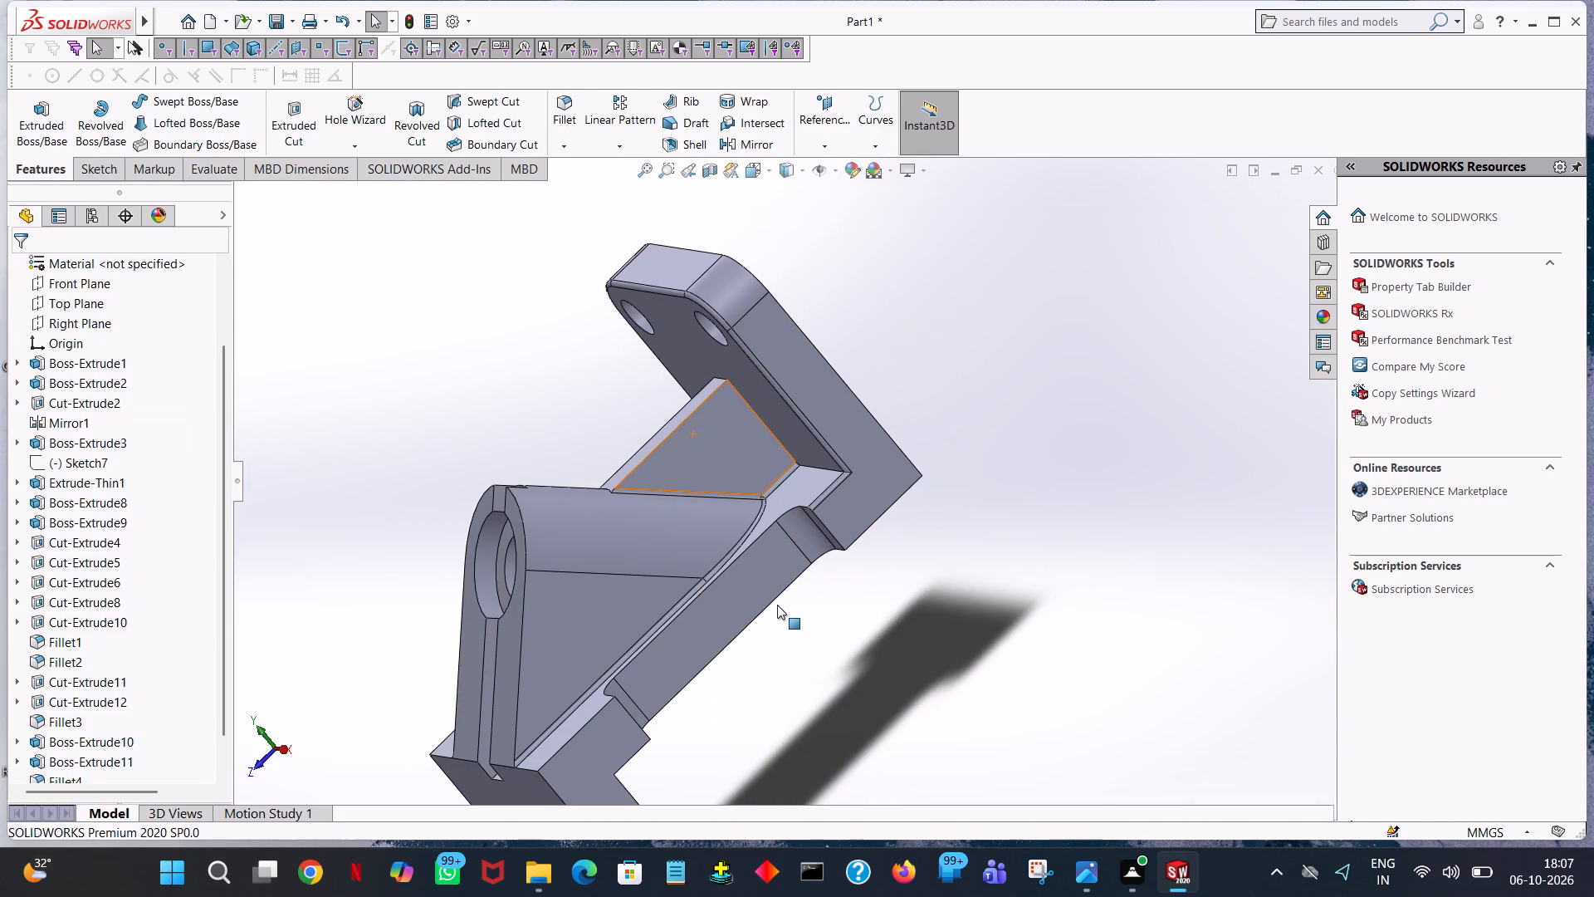
middle_click_drag(777, 605, 859, 395)
middle_click_drag(859, 395, 927, 316)
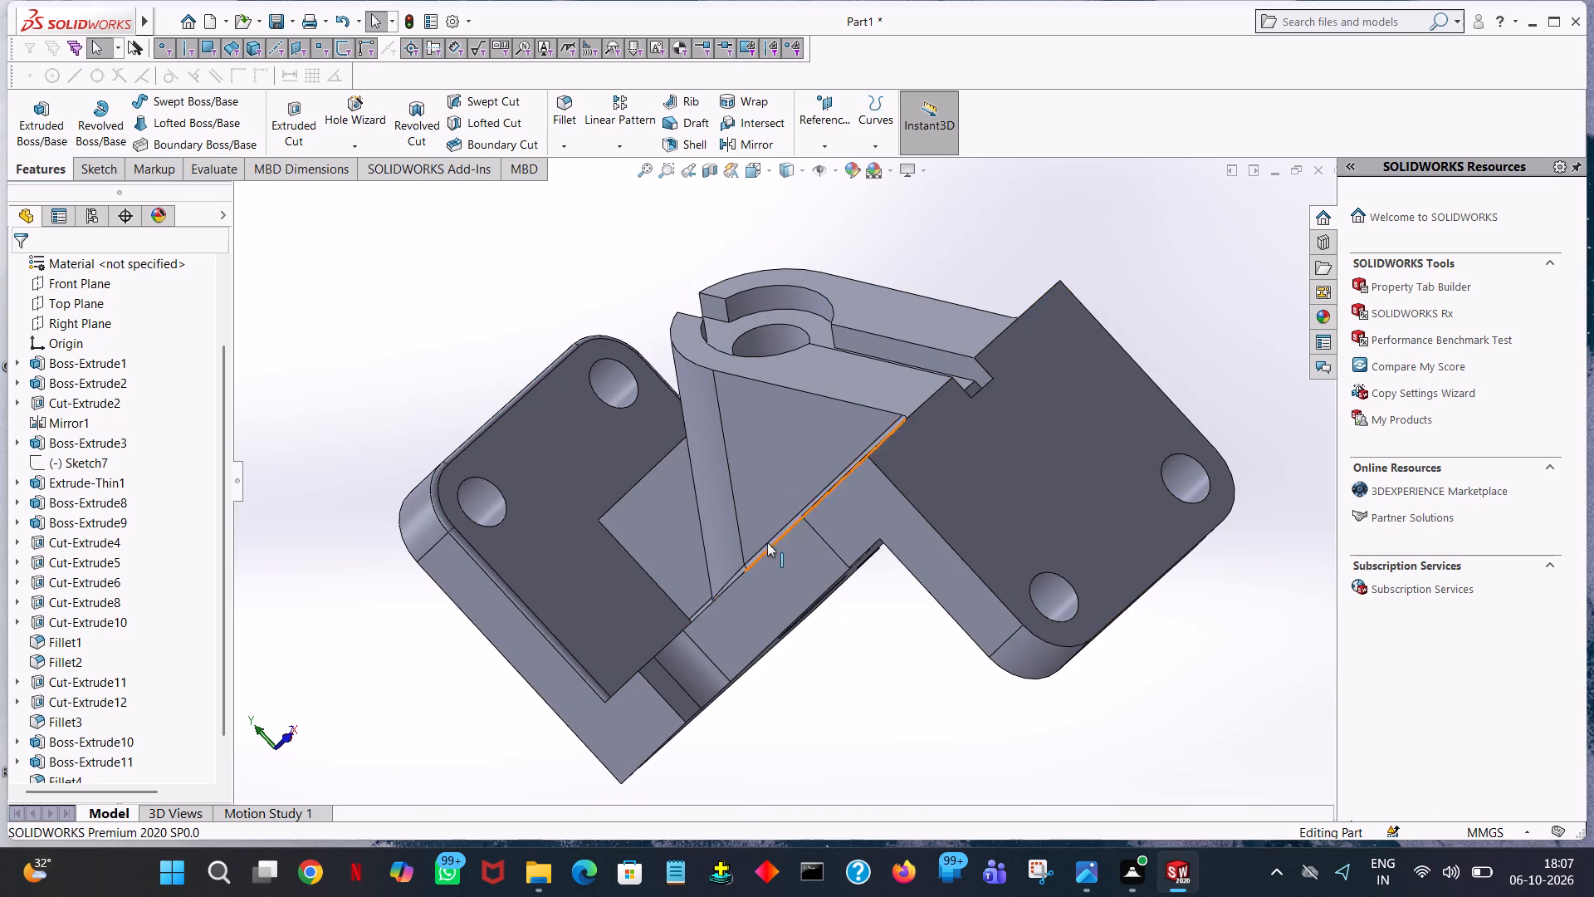
middle_click_drag(725, 515, 791, 590)
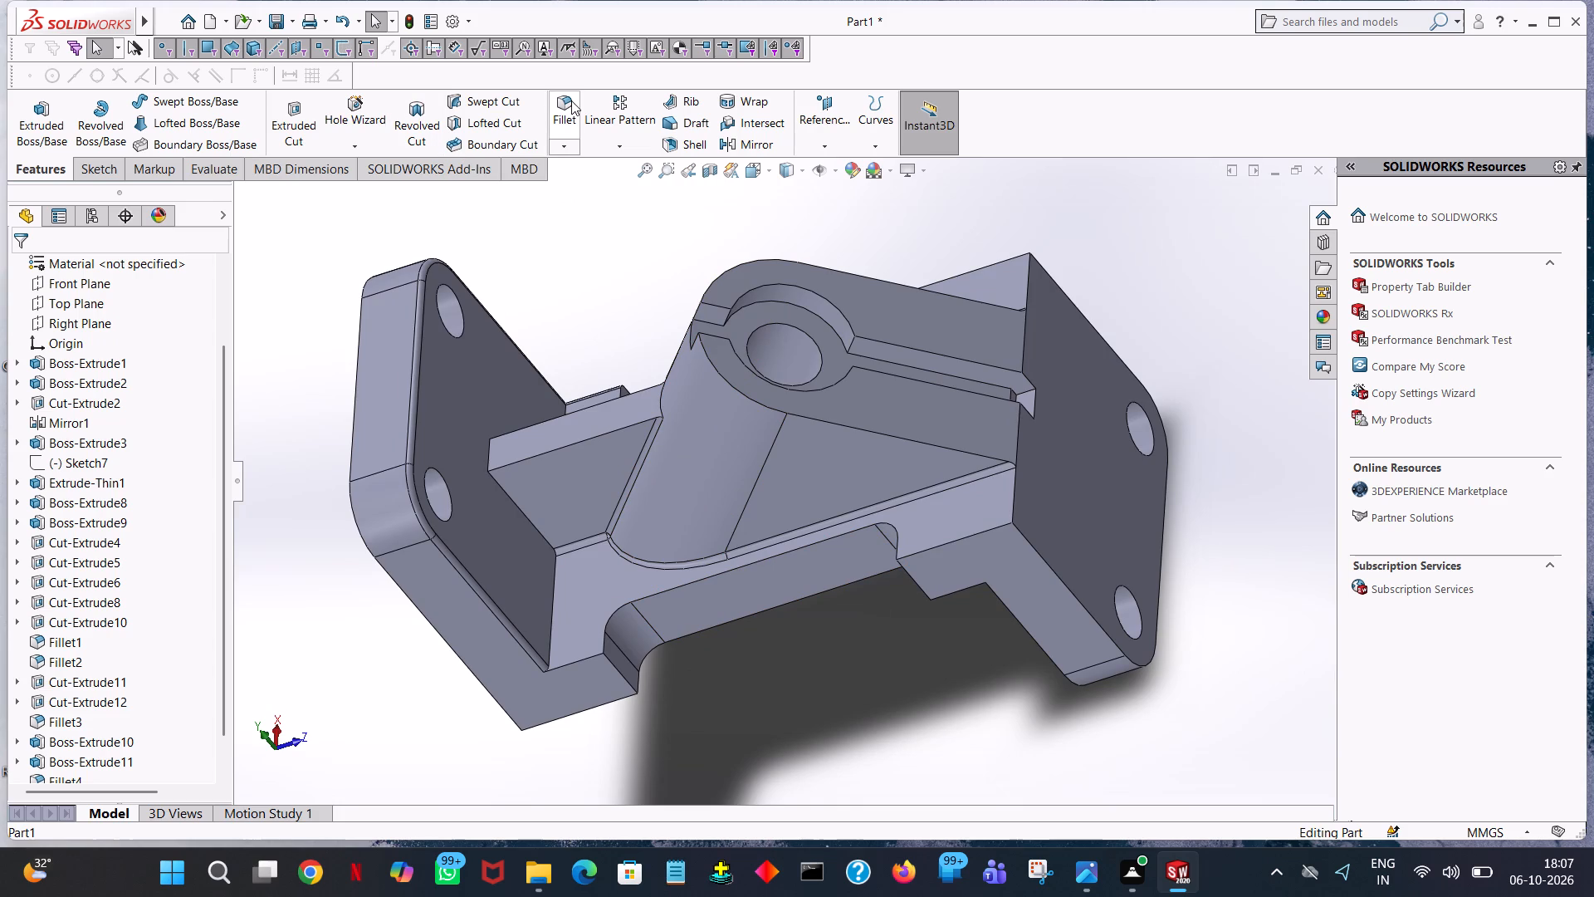
Fillet with 2 mm radius the edges along the web's slotted side and the adjoining outline edges of both drilled plates.
left_click(571, 100)
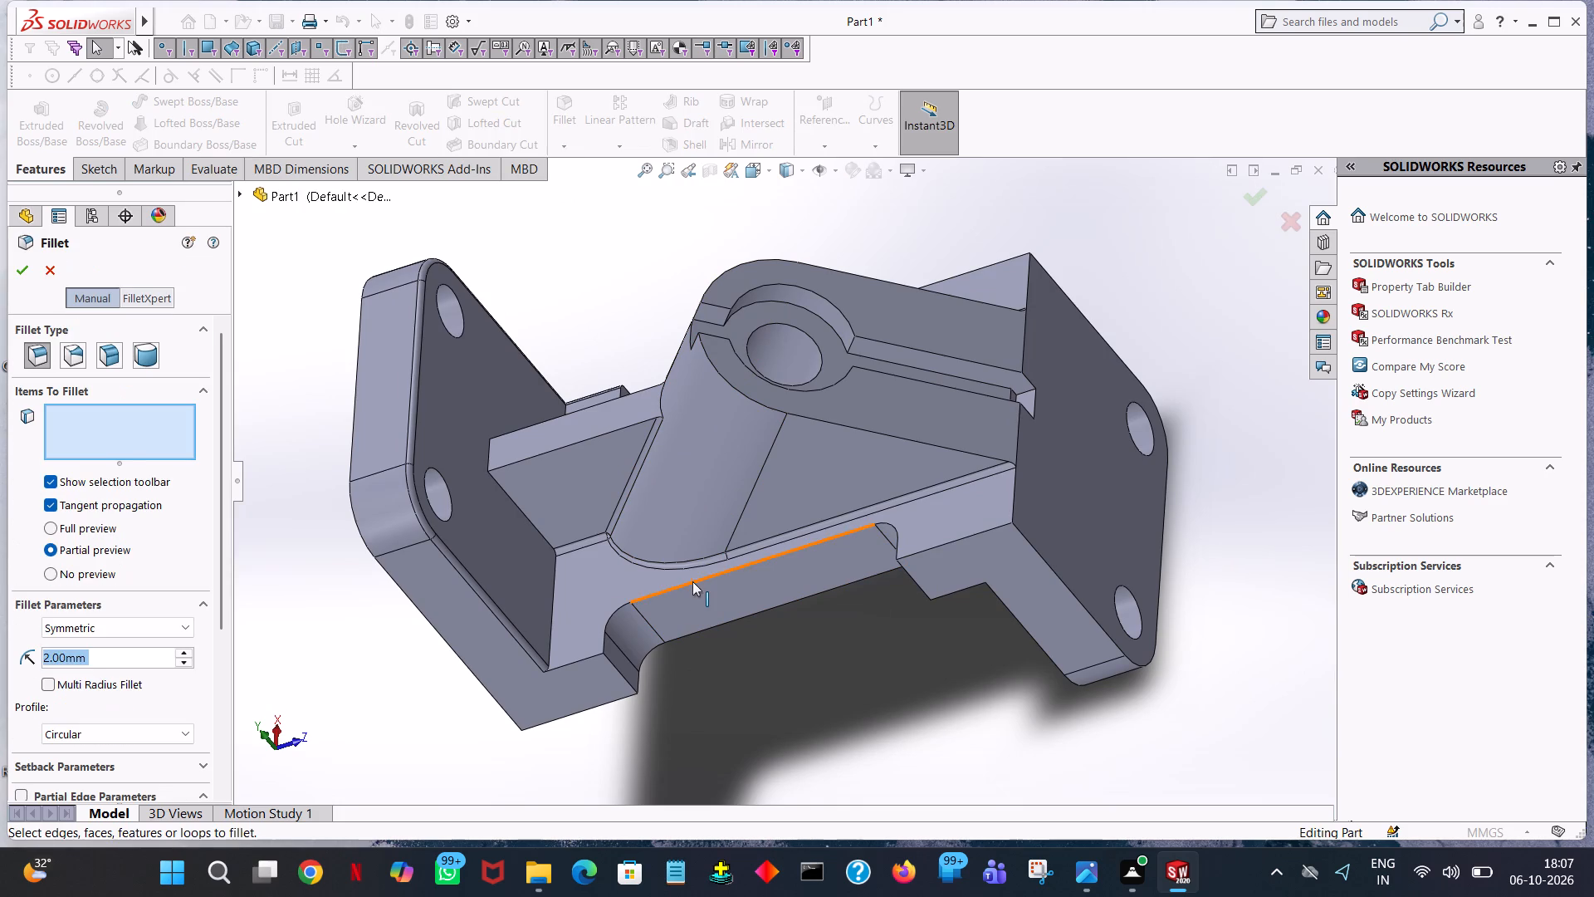
left_click(694, 580)
left_click(570, 661)
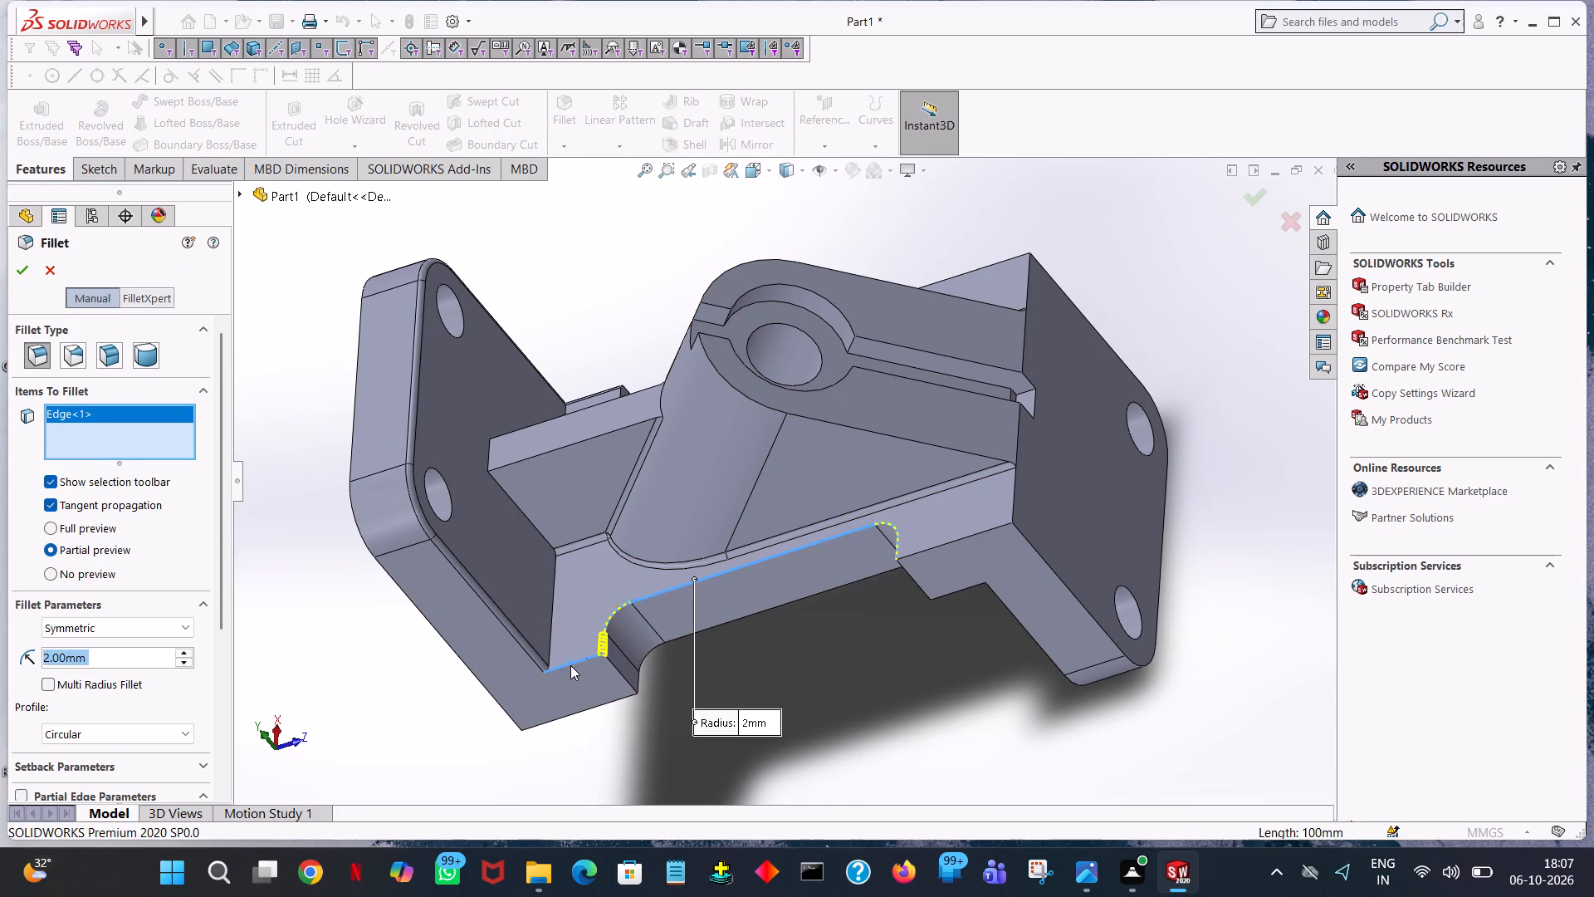
left_click(958, 537)
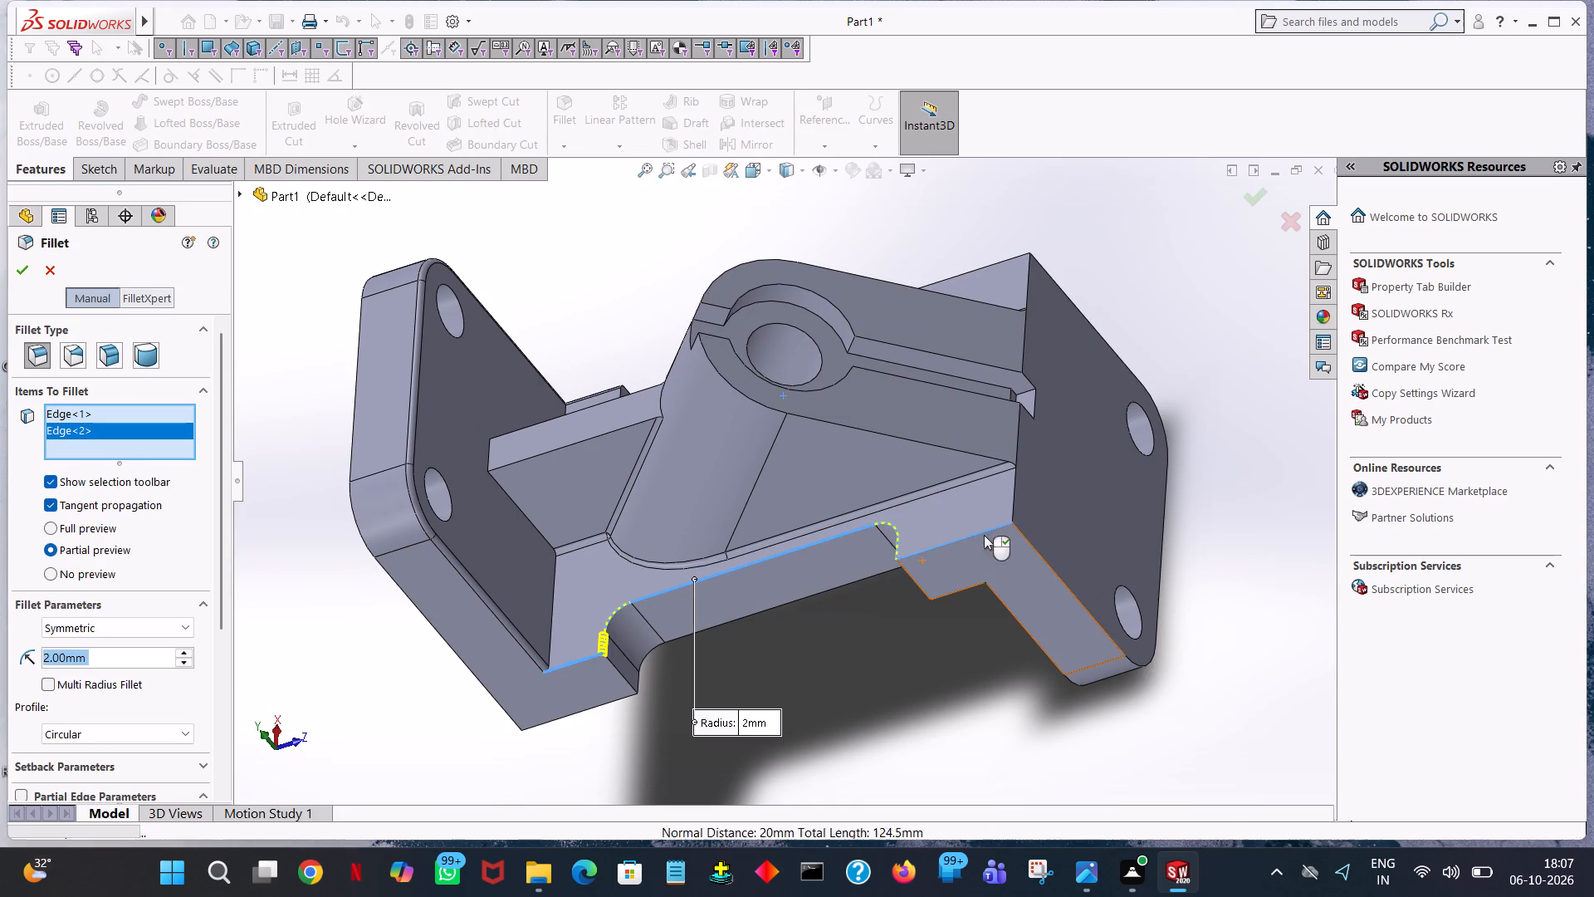
left_click(1024, 533)
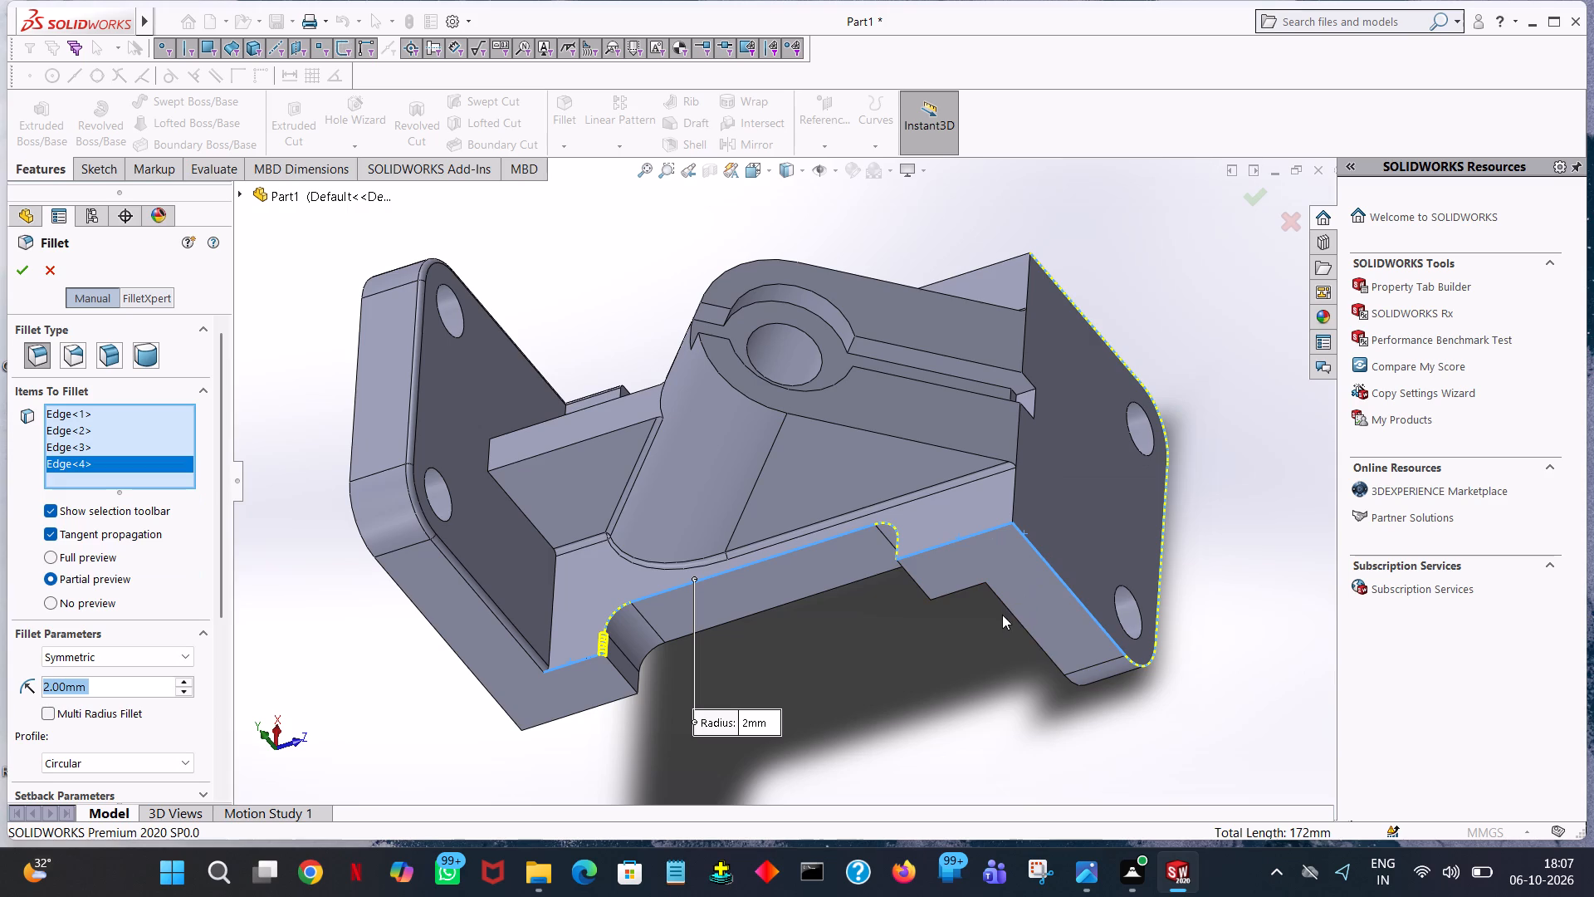
left_click(1016, 620)
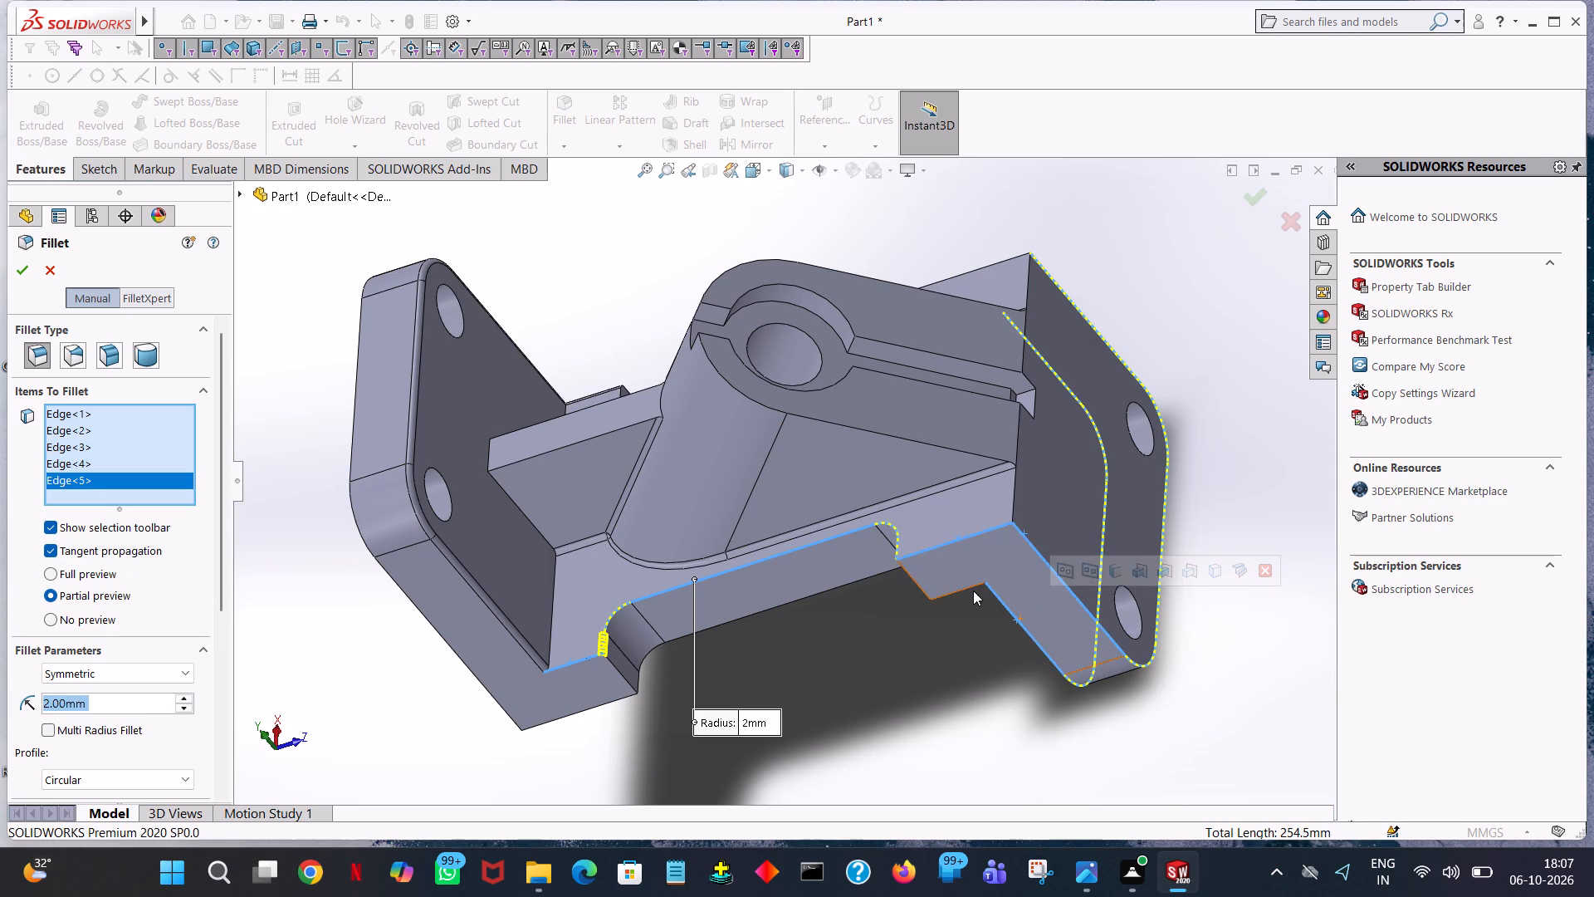
left_click(963, 591)
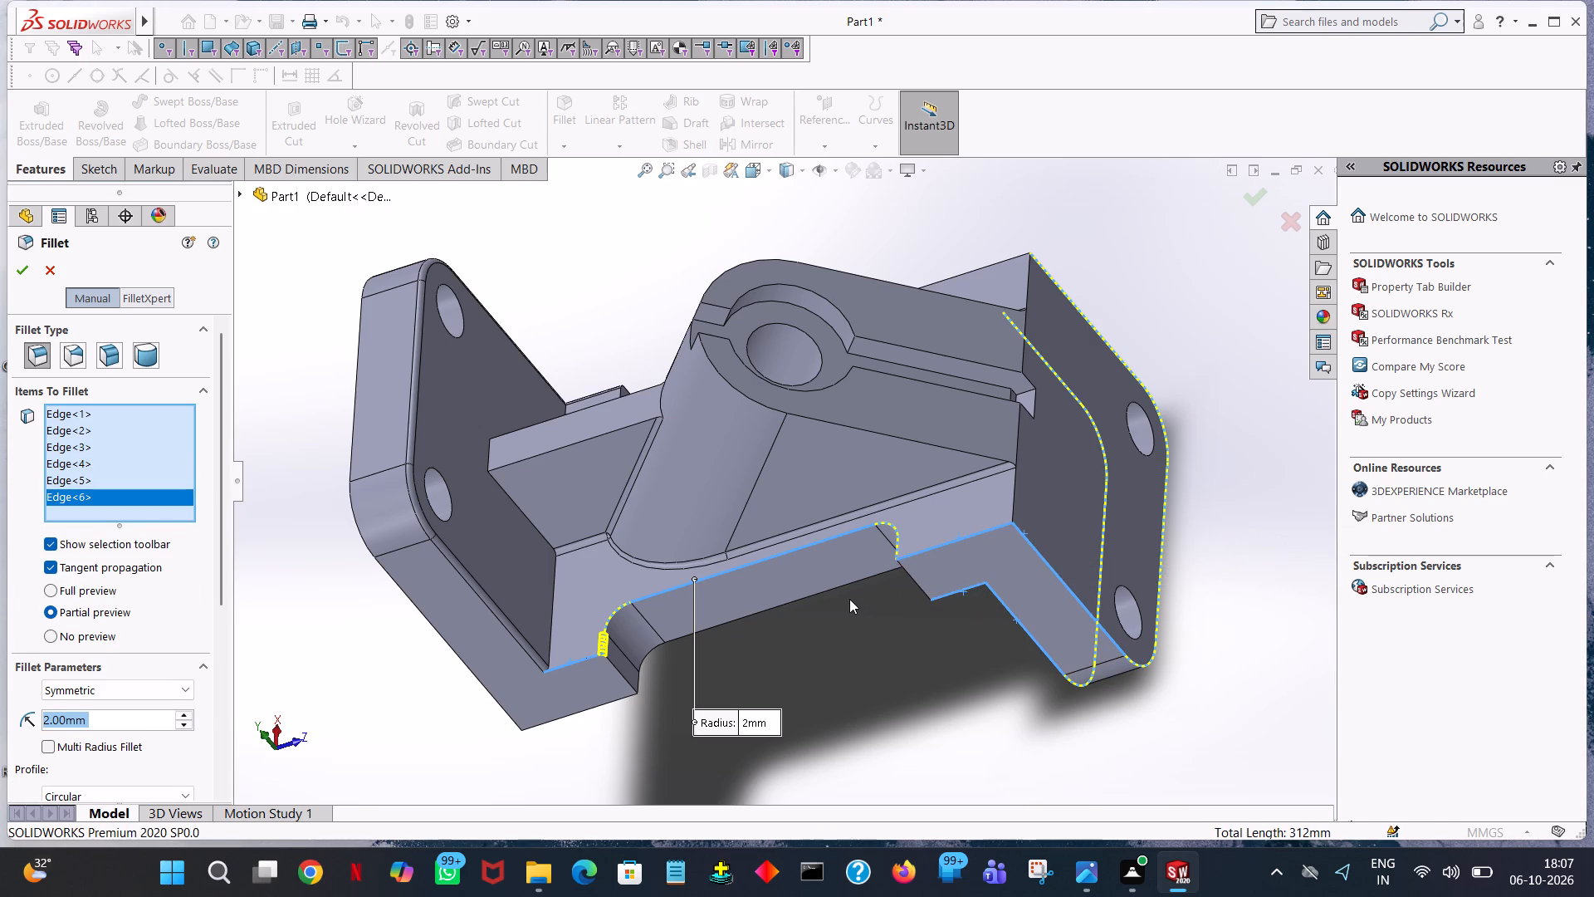
left_click(841, 585)
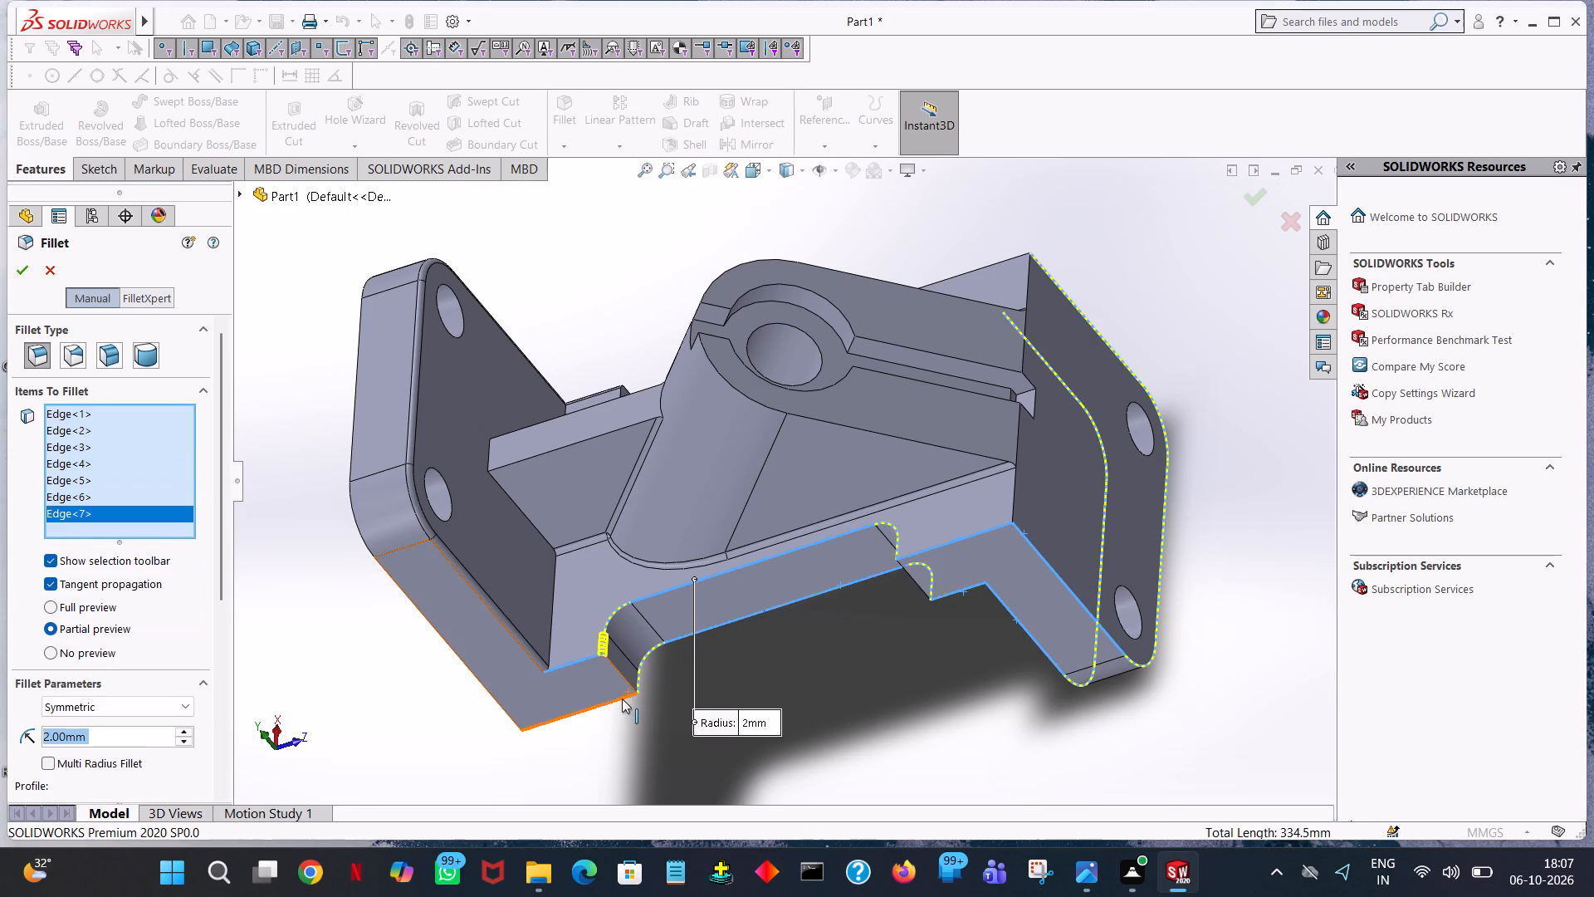
left_click(621, 698)
left_click(465, 662)
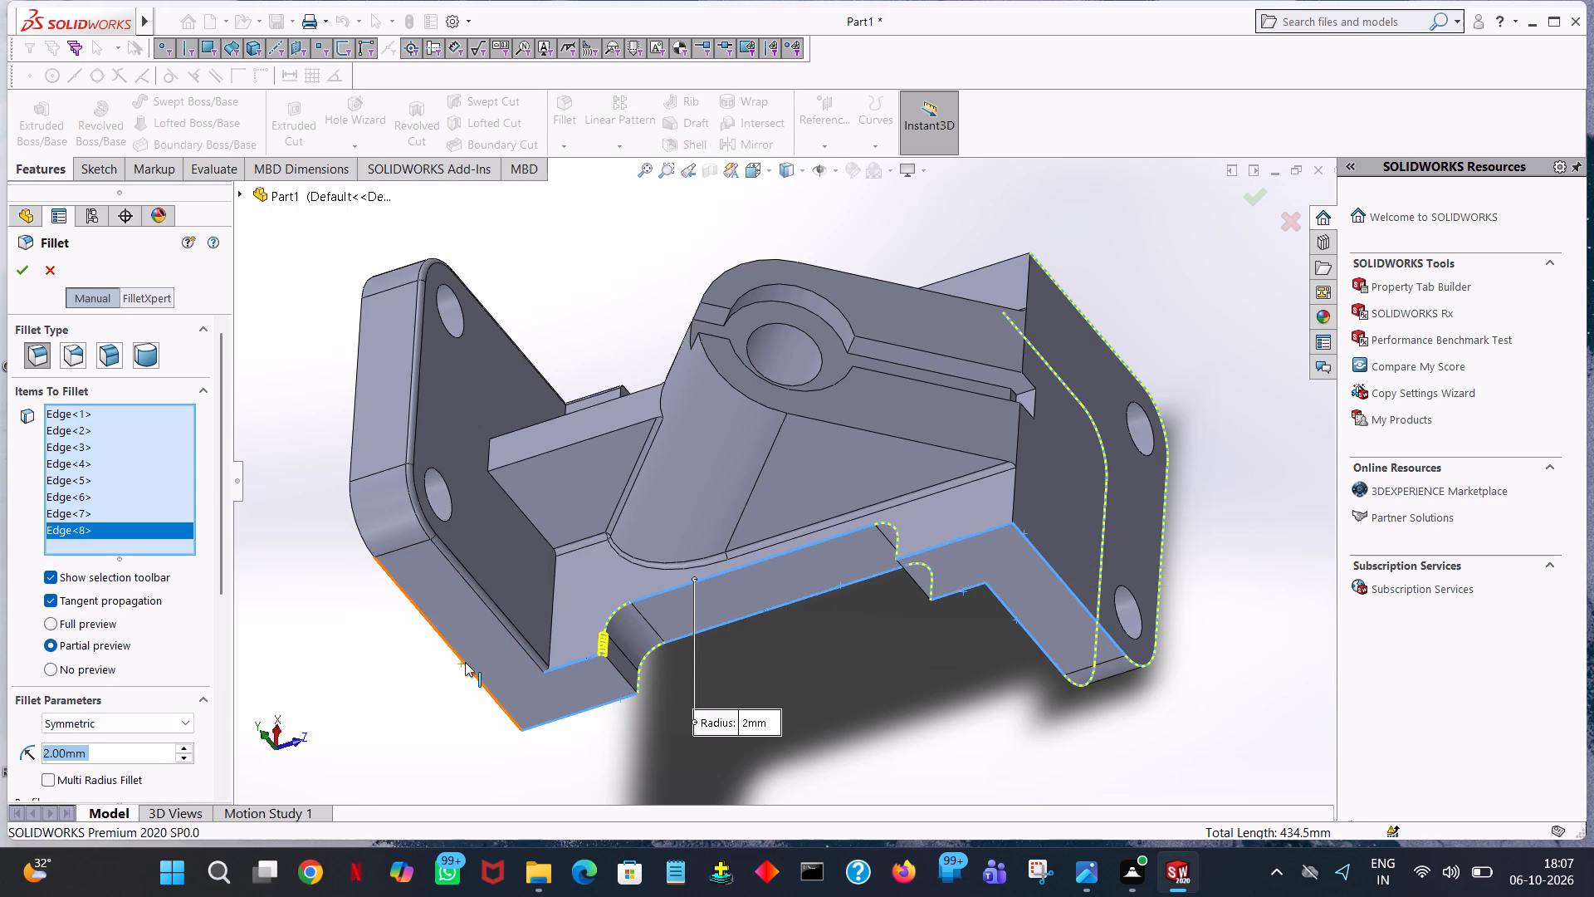
left_click(355, 421)
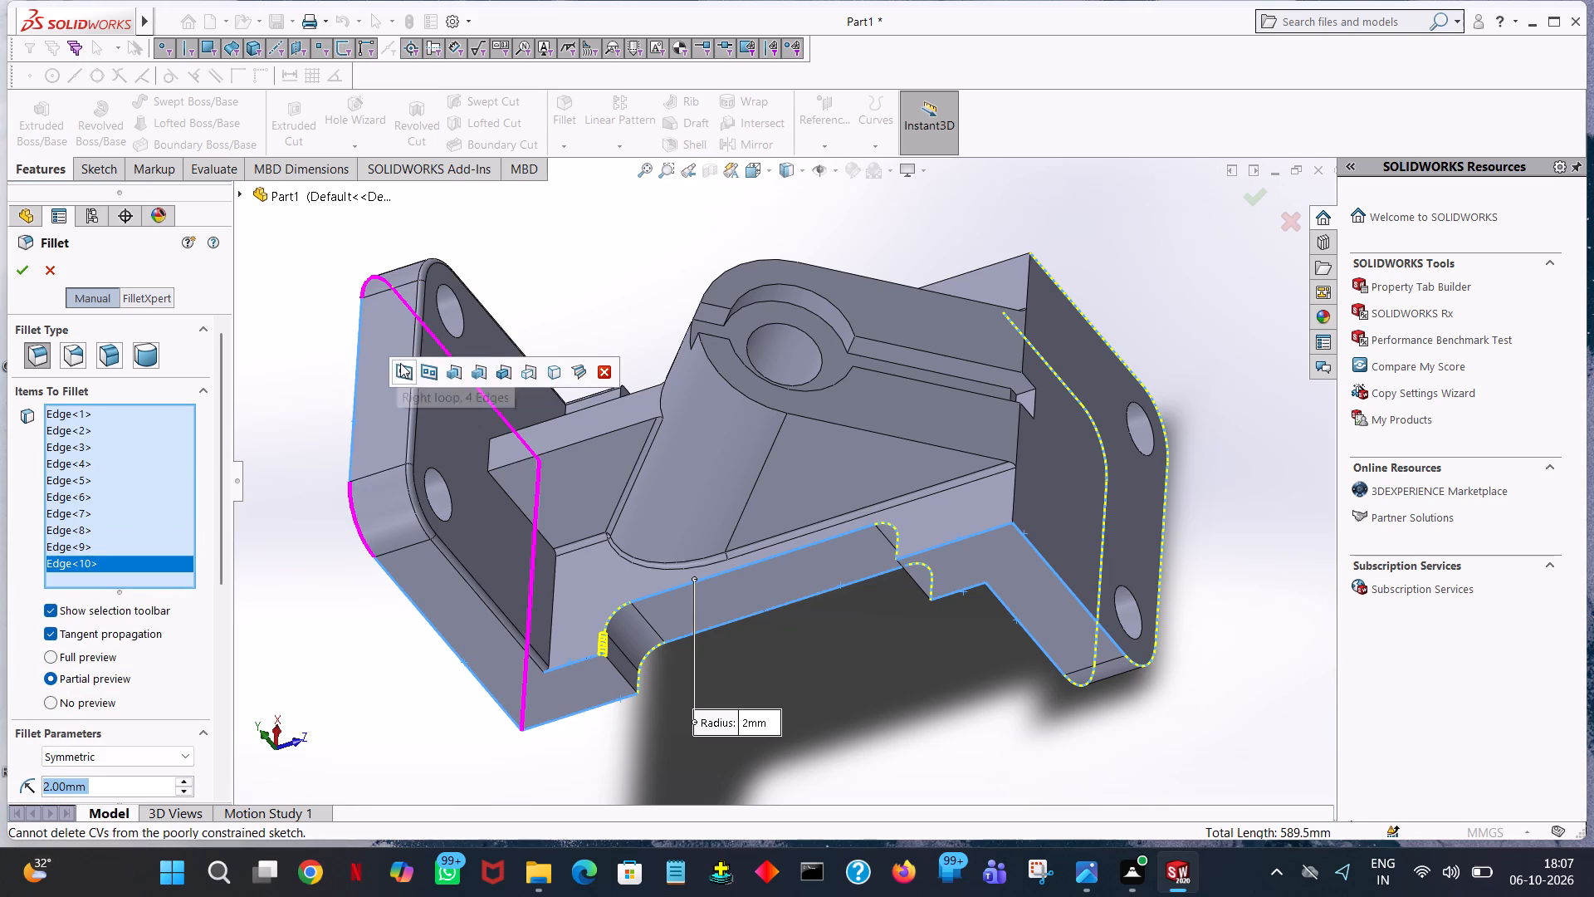
middle_click_drag(400, 363, 434, 644)
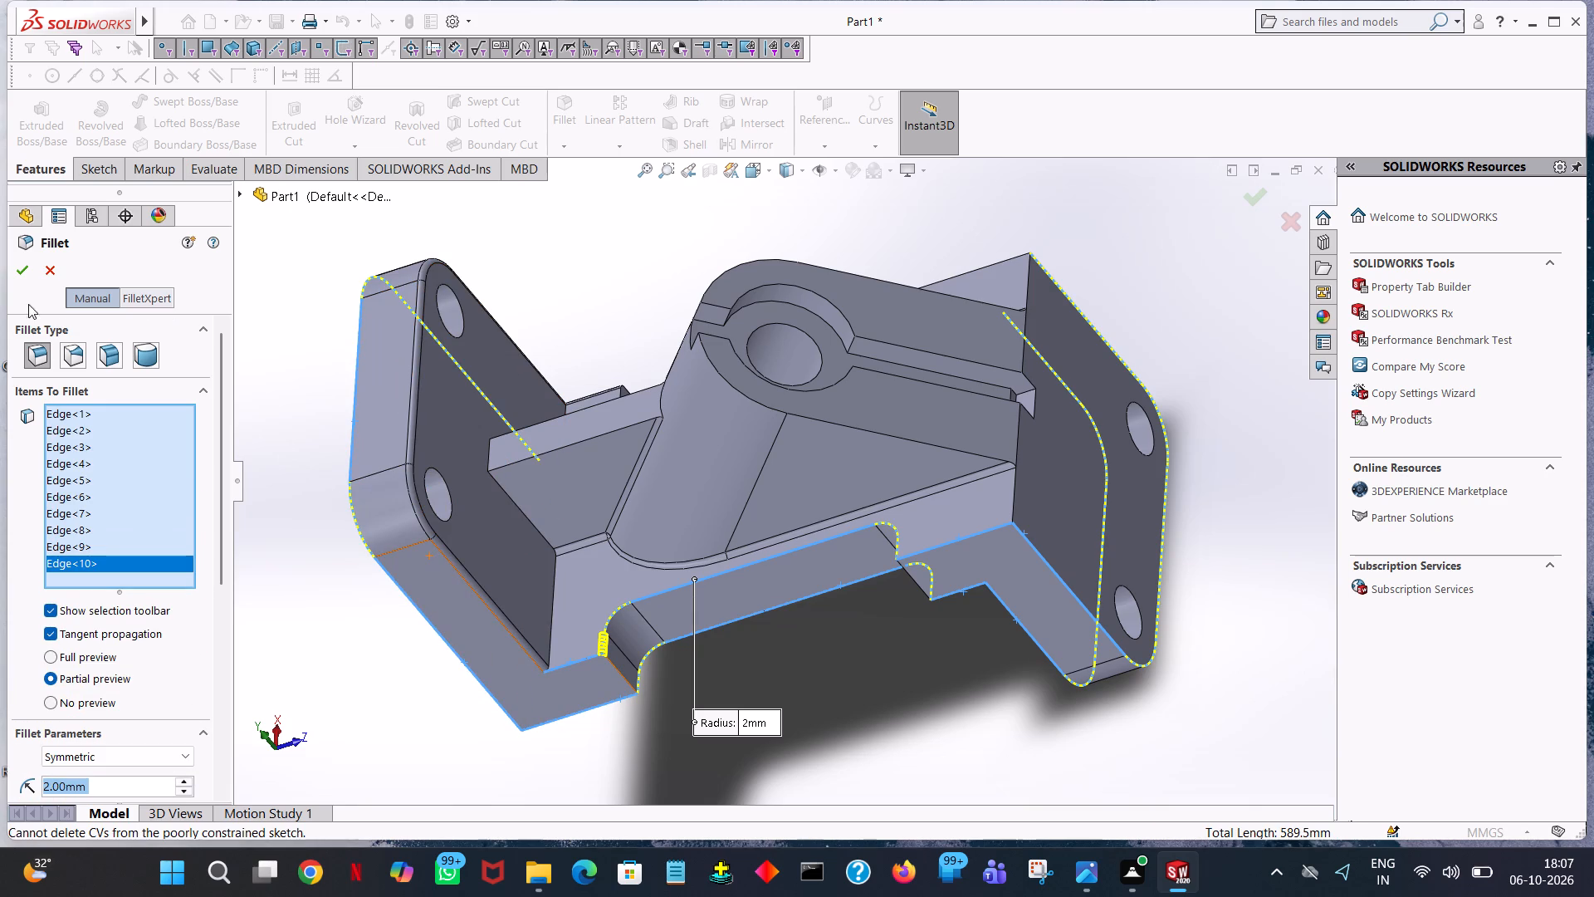
left_click(30, 275)
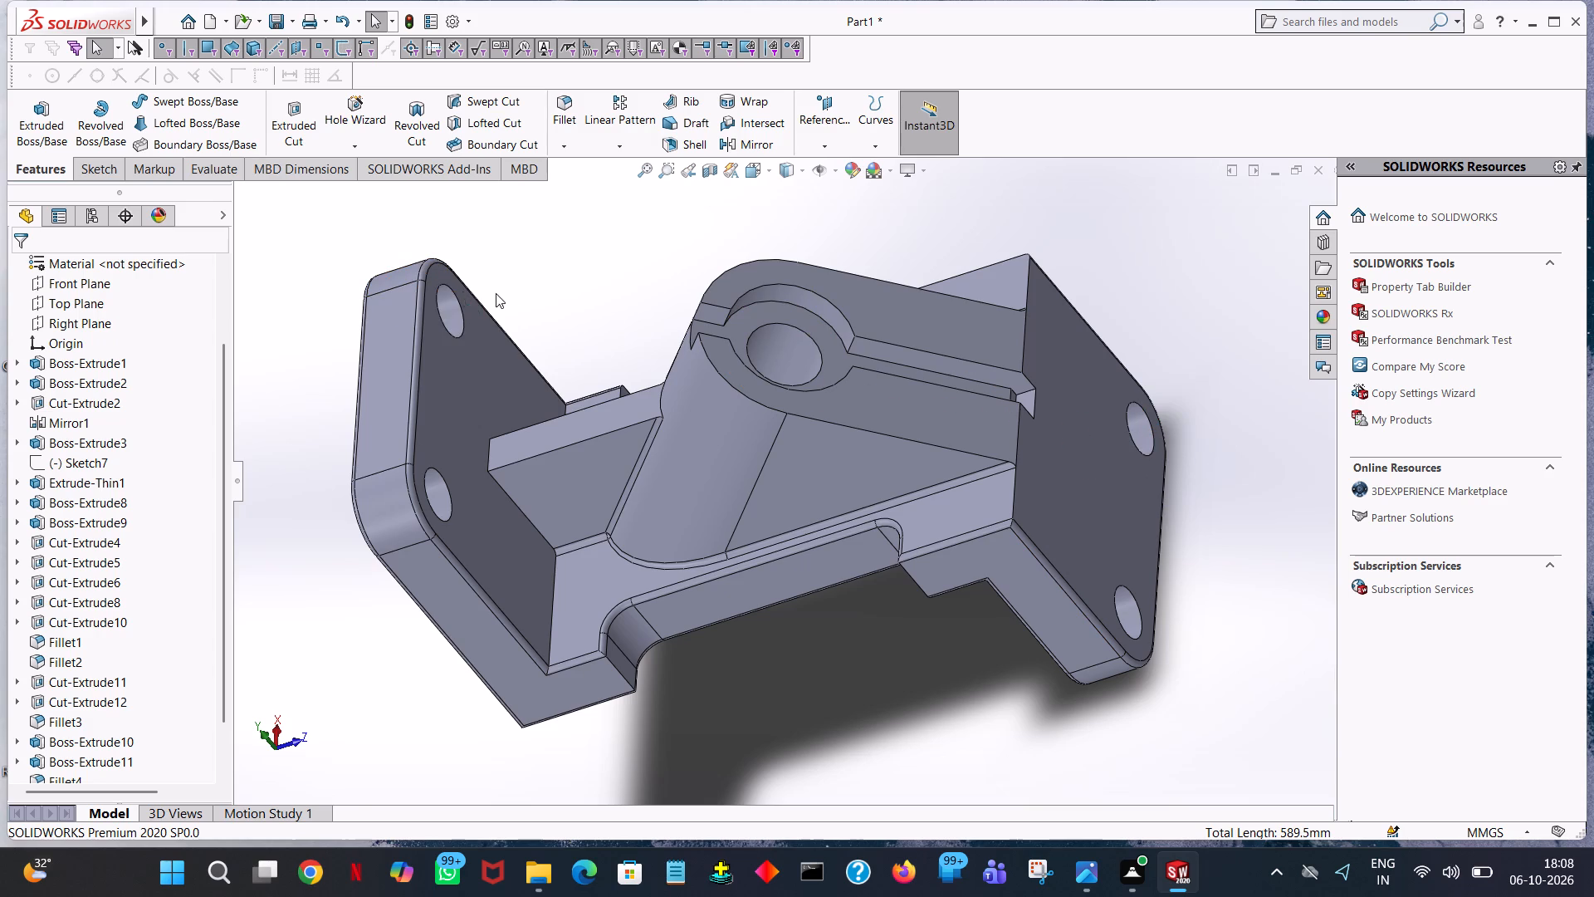
Fillet with 2 mm radius the long edge where the web's back face meets the upper drilled plate.
middle_click_drag(519, 291, 598, 292)
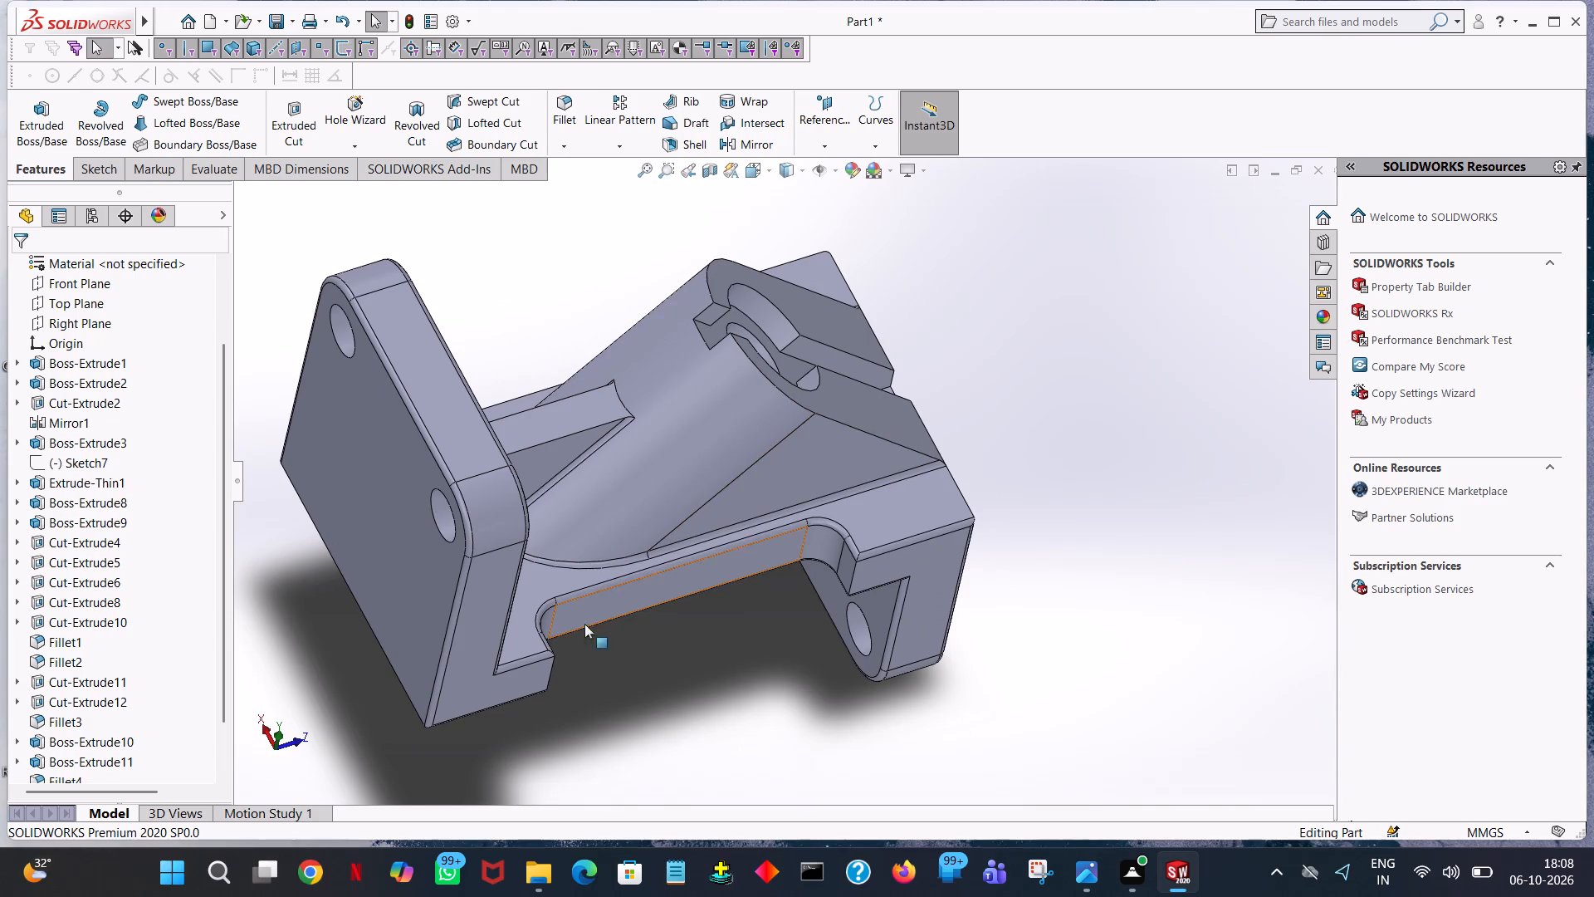
middle_click_drag(687, 720, 876, 491)
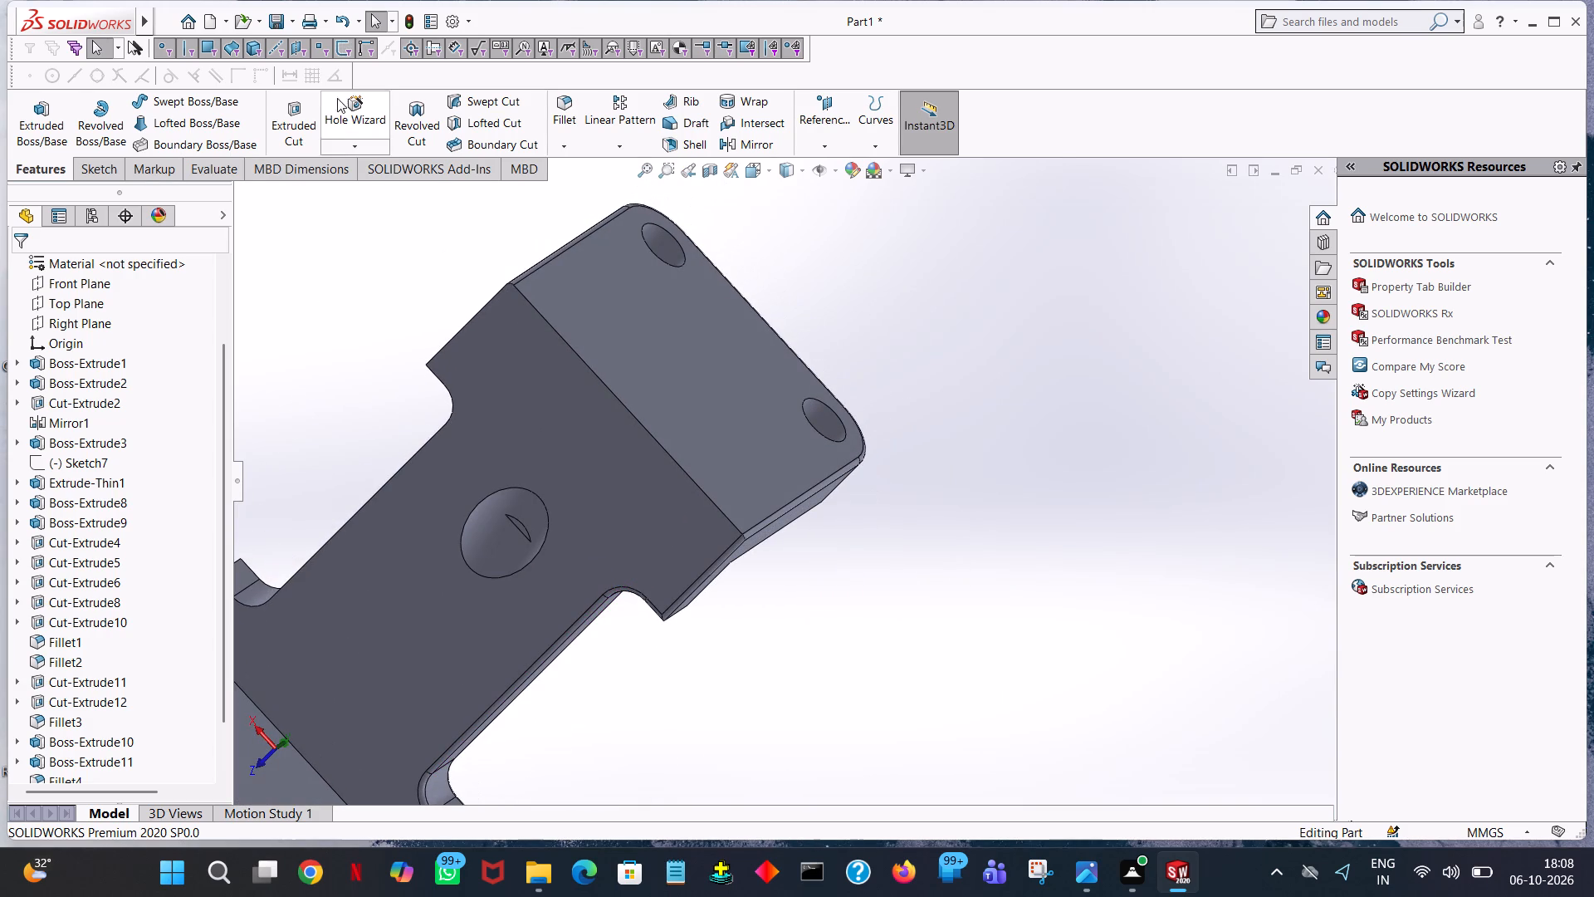
left_click(579, 107)
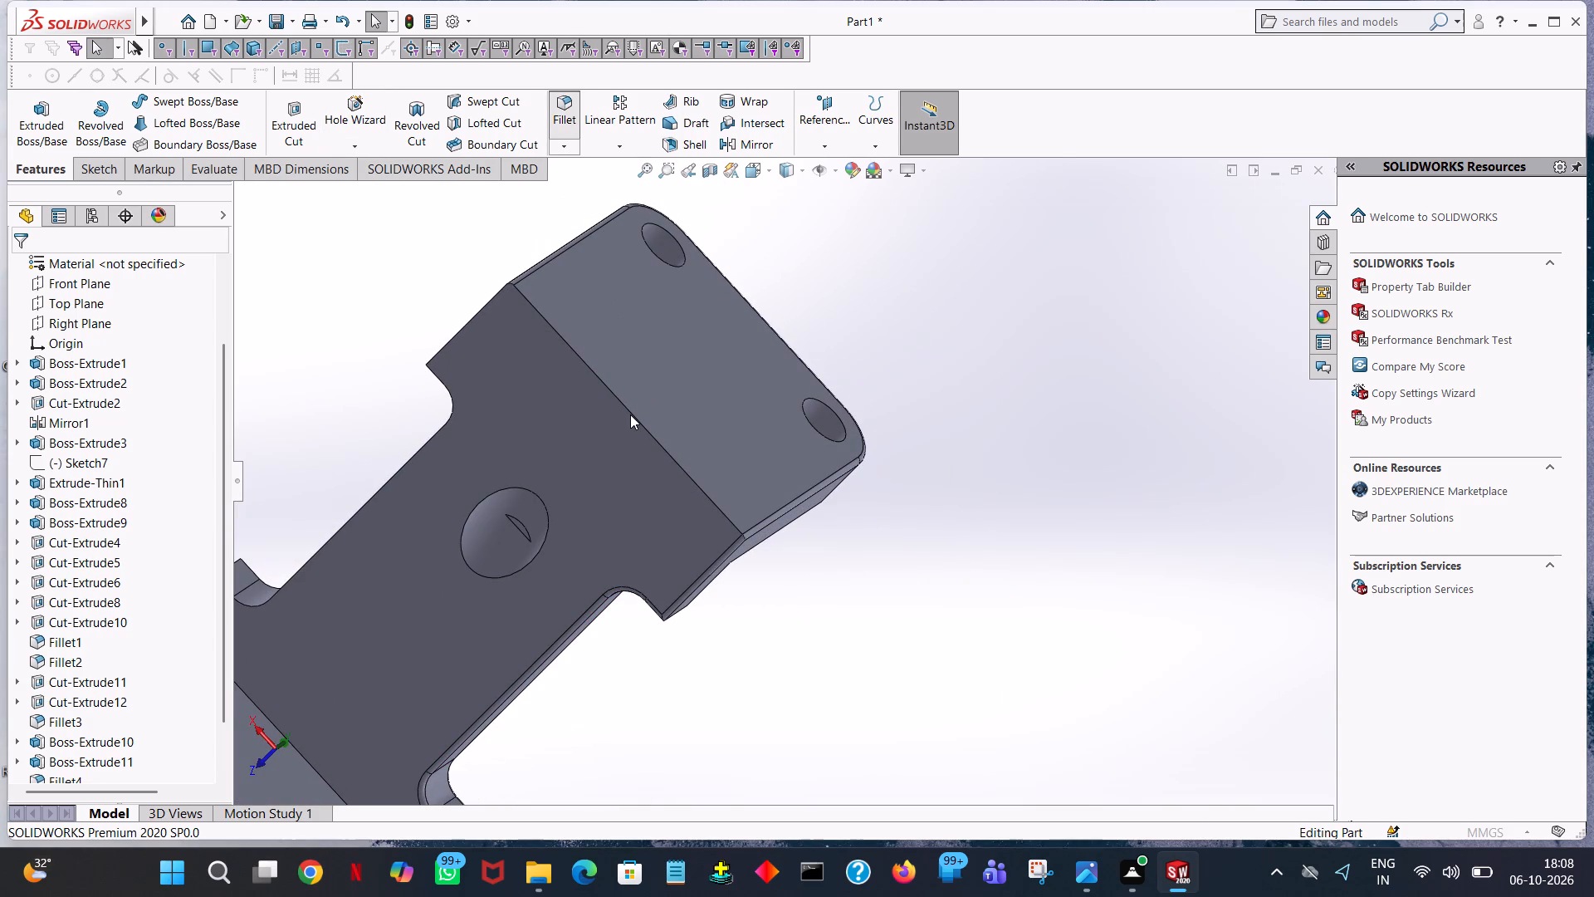
left_click(633, 416)
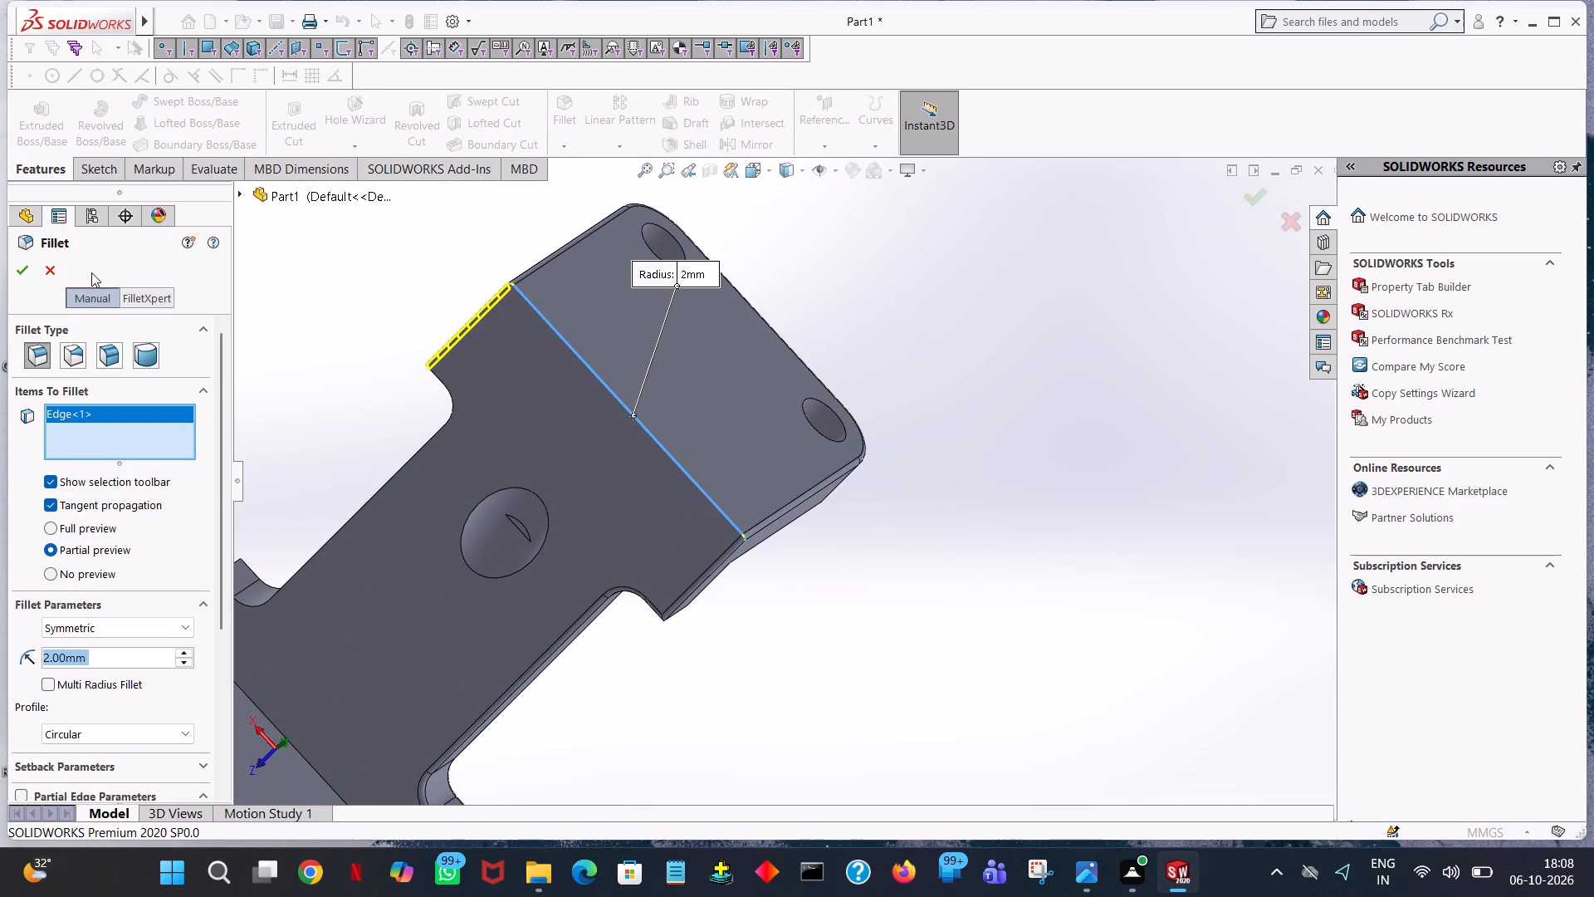
left_click(26, 259)
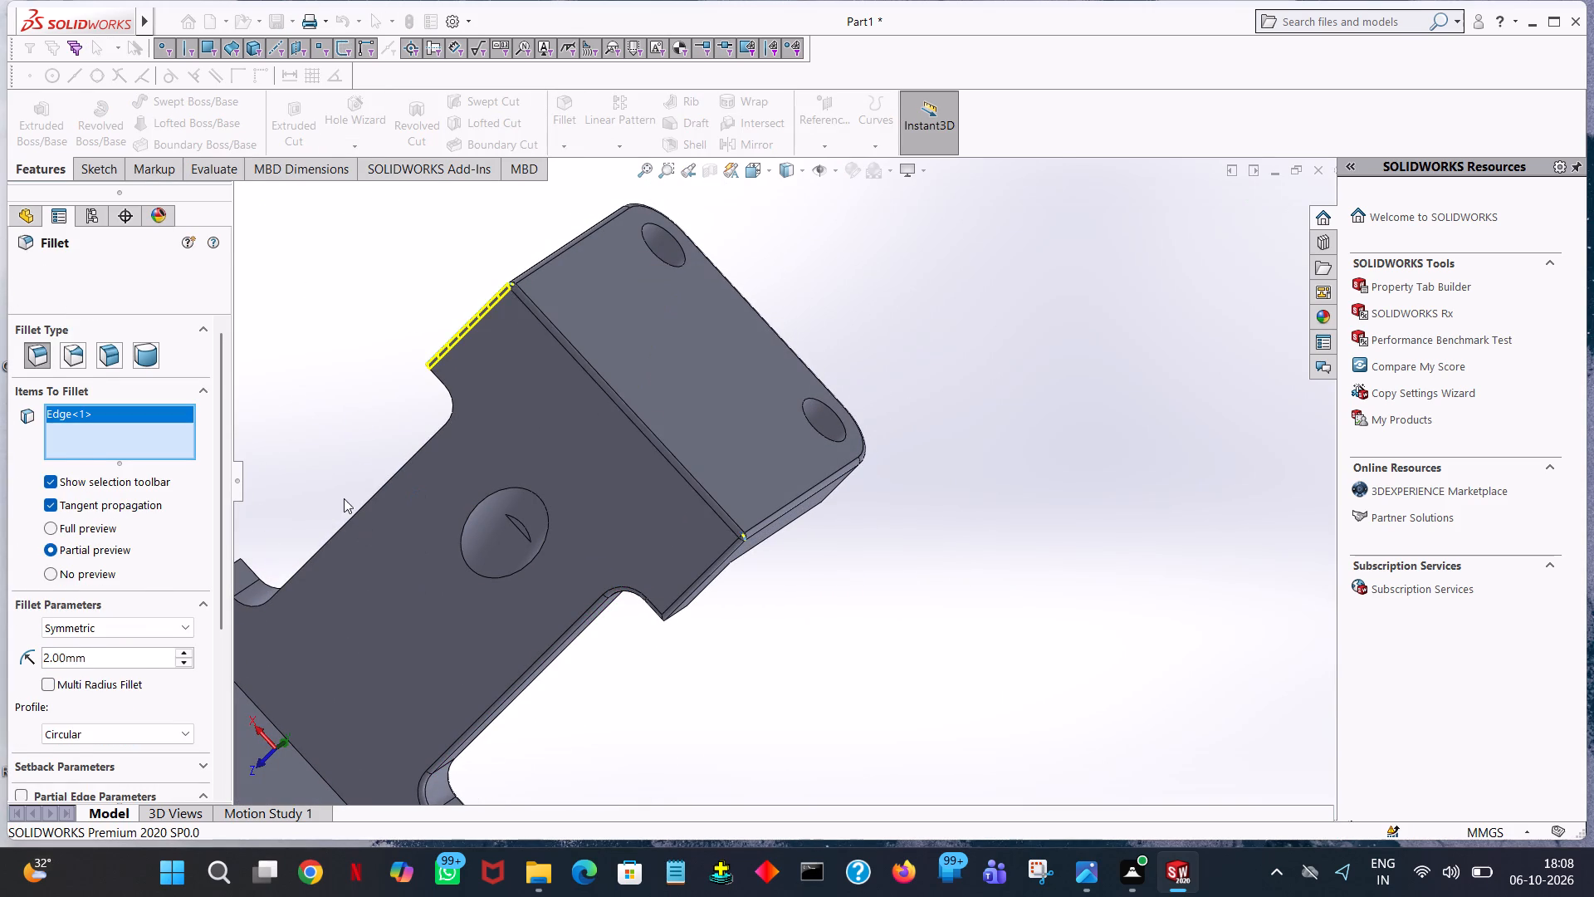
Fillet with 2 mm radius the long slot edge on the web's opposite side, including its tangent edges.
middle_click_drag(350, 495, 550, 573)
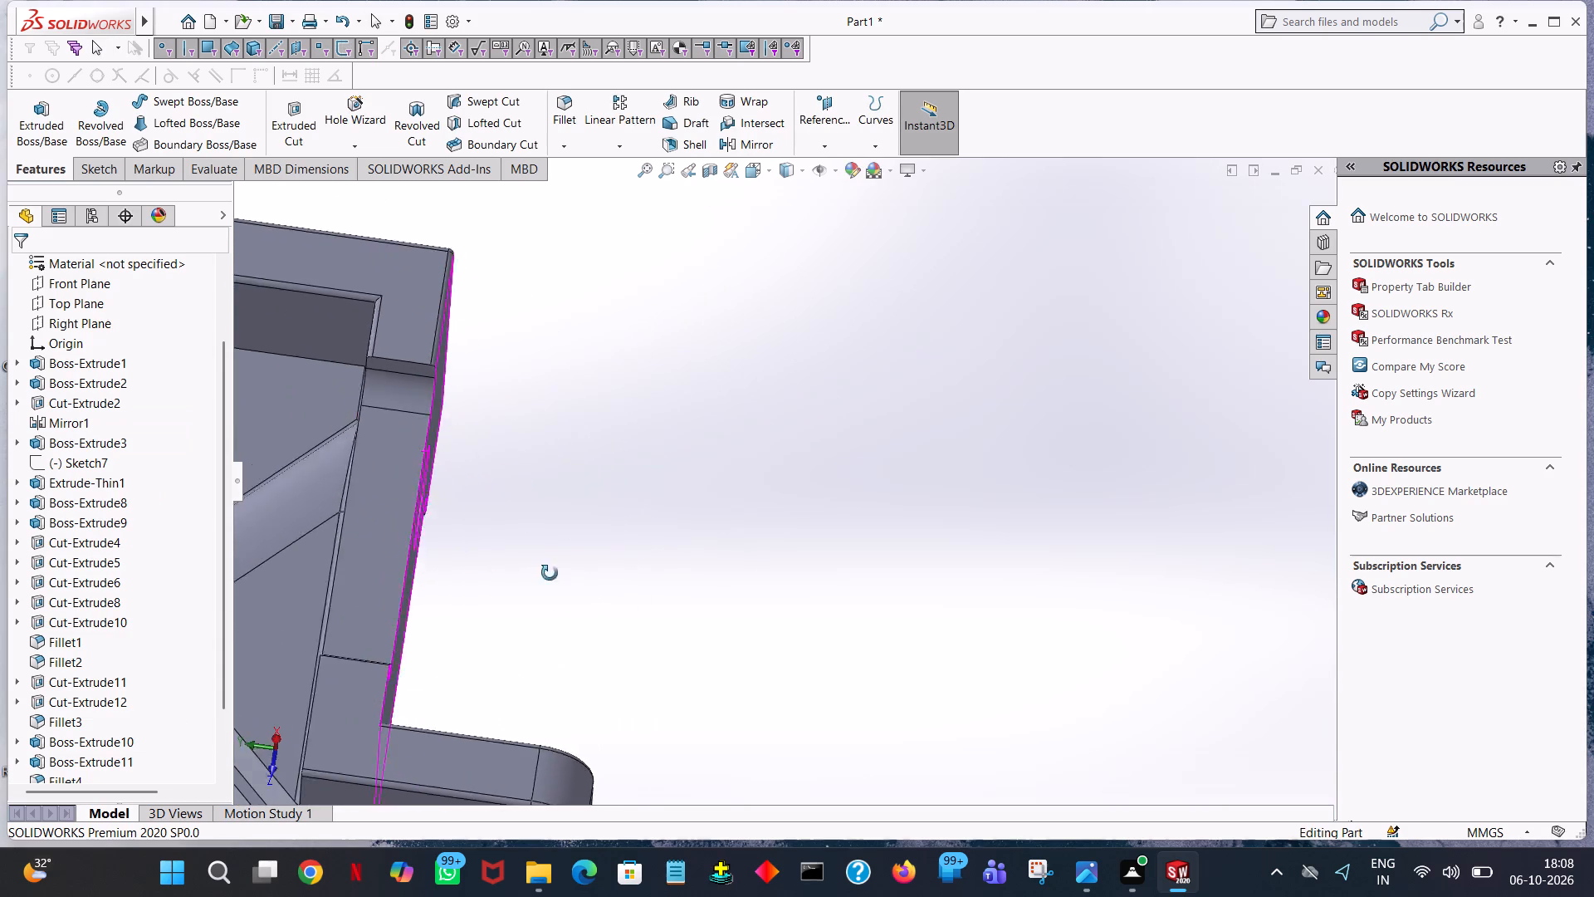
middle_click_drag(550, 573, 564, 605)
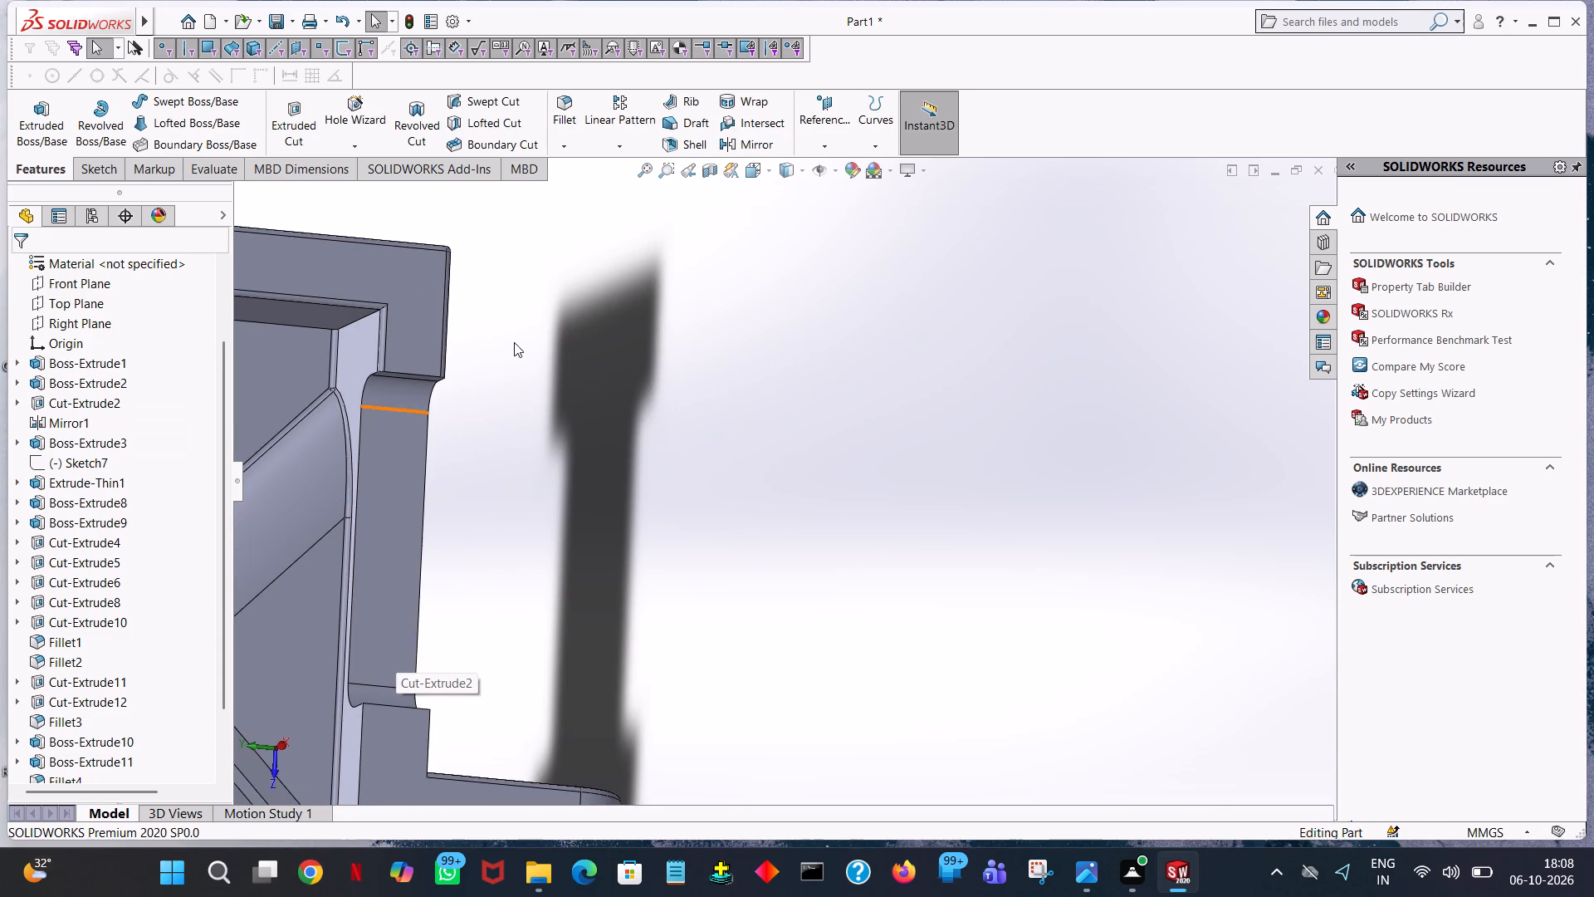
middle_click_drag(546, 326, 646, 419)
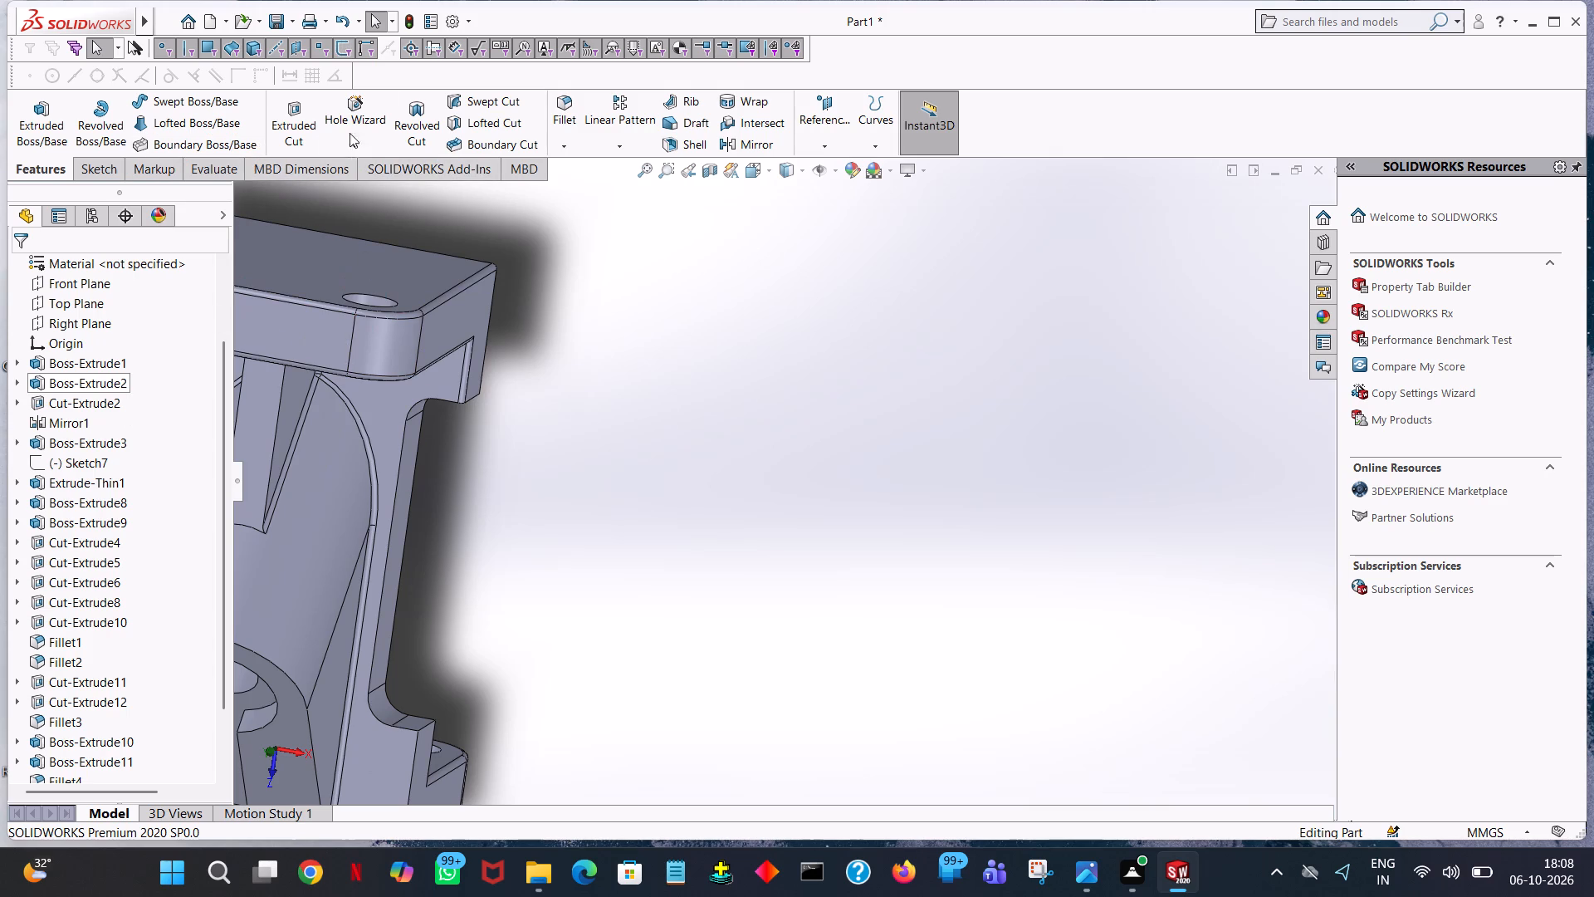
left_click(571, 105)
left_click(395, 498)
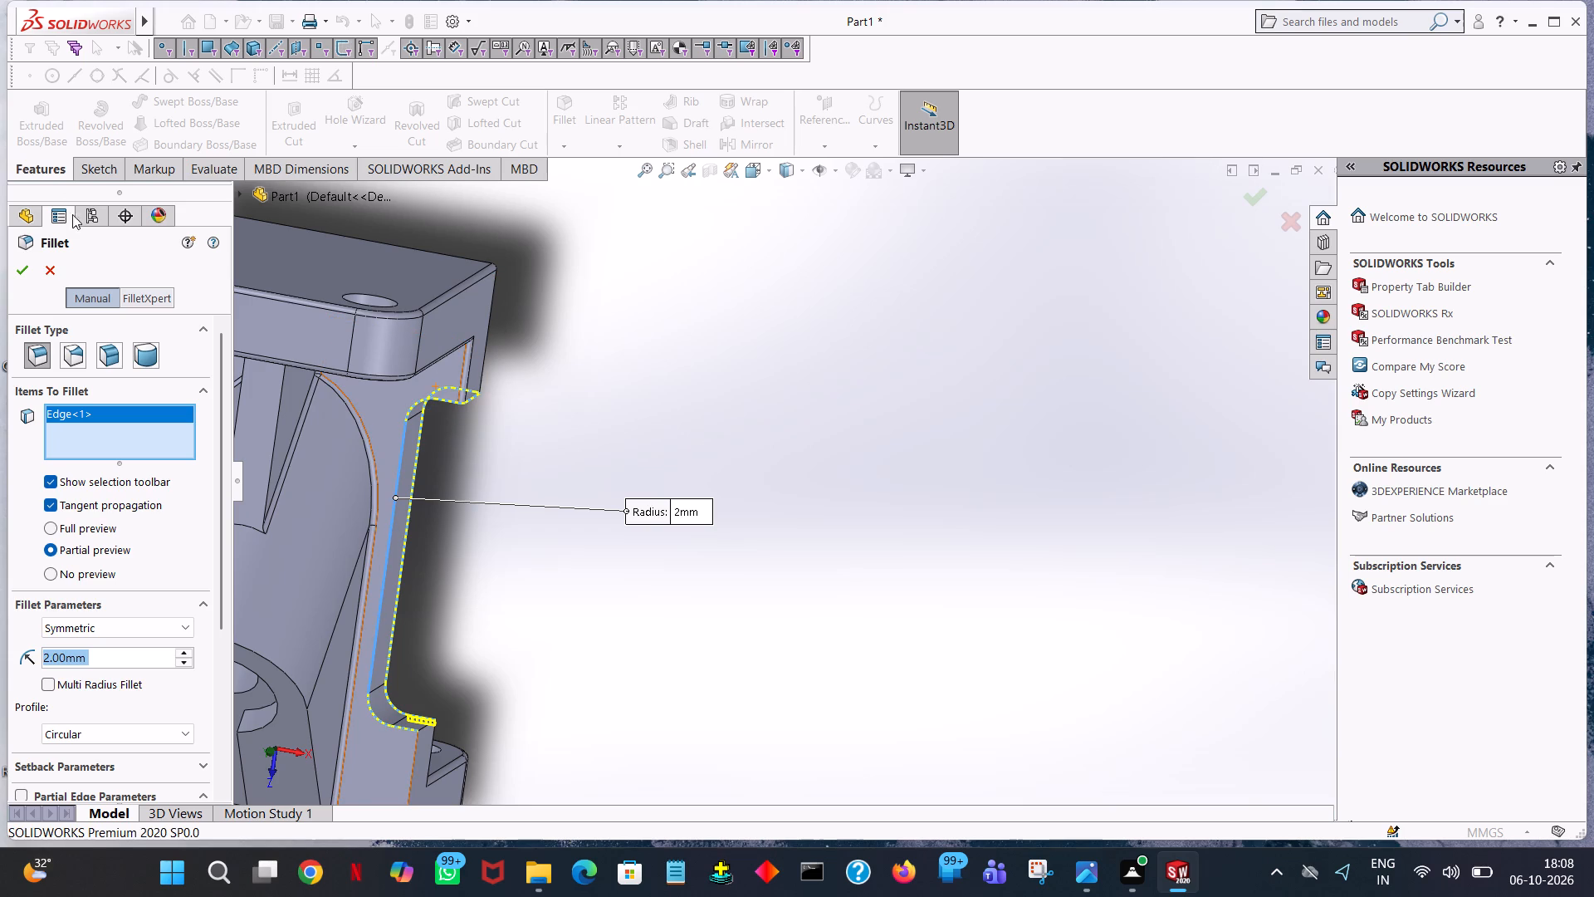
left_click(14, 278)
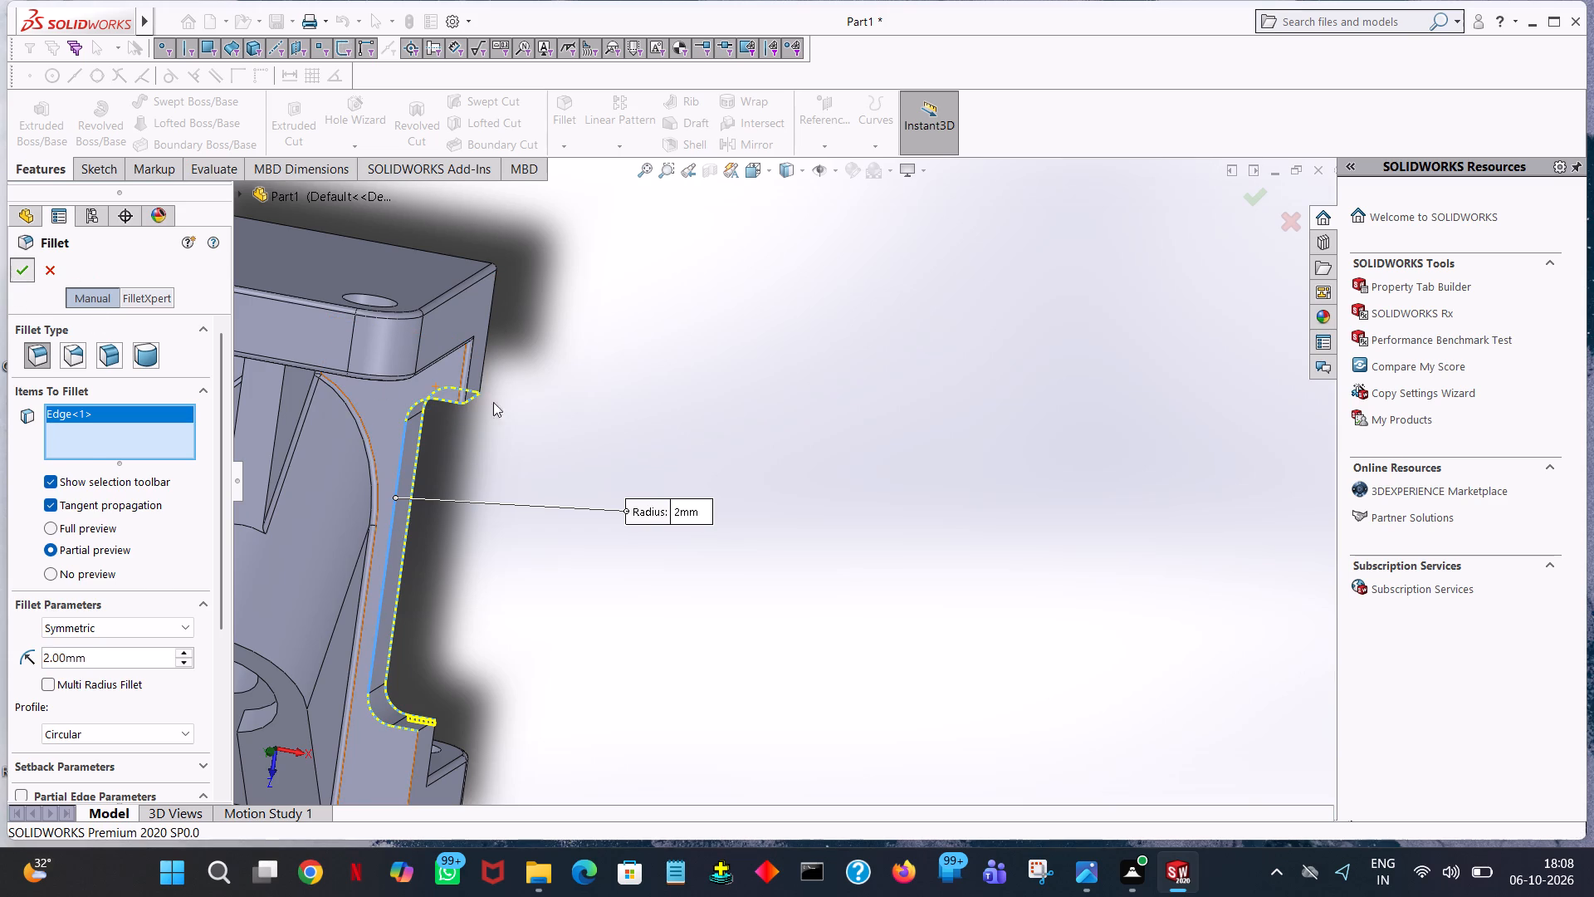
Fillet with 2 mm radius the two short edges of the lower drilled plate's outer face on either side of the inclined boss.
scroll(553, 425, "down", 1, "ctrl")
scroll(553, 425, "up", 8, "ctrl")
scroll(592, 474, "down", 6, "ctrl")
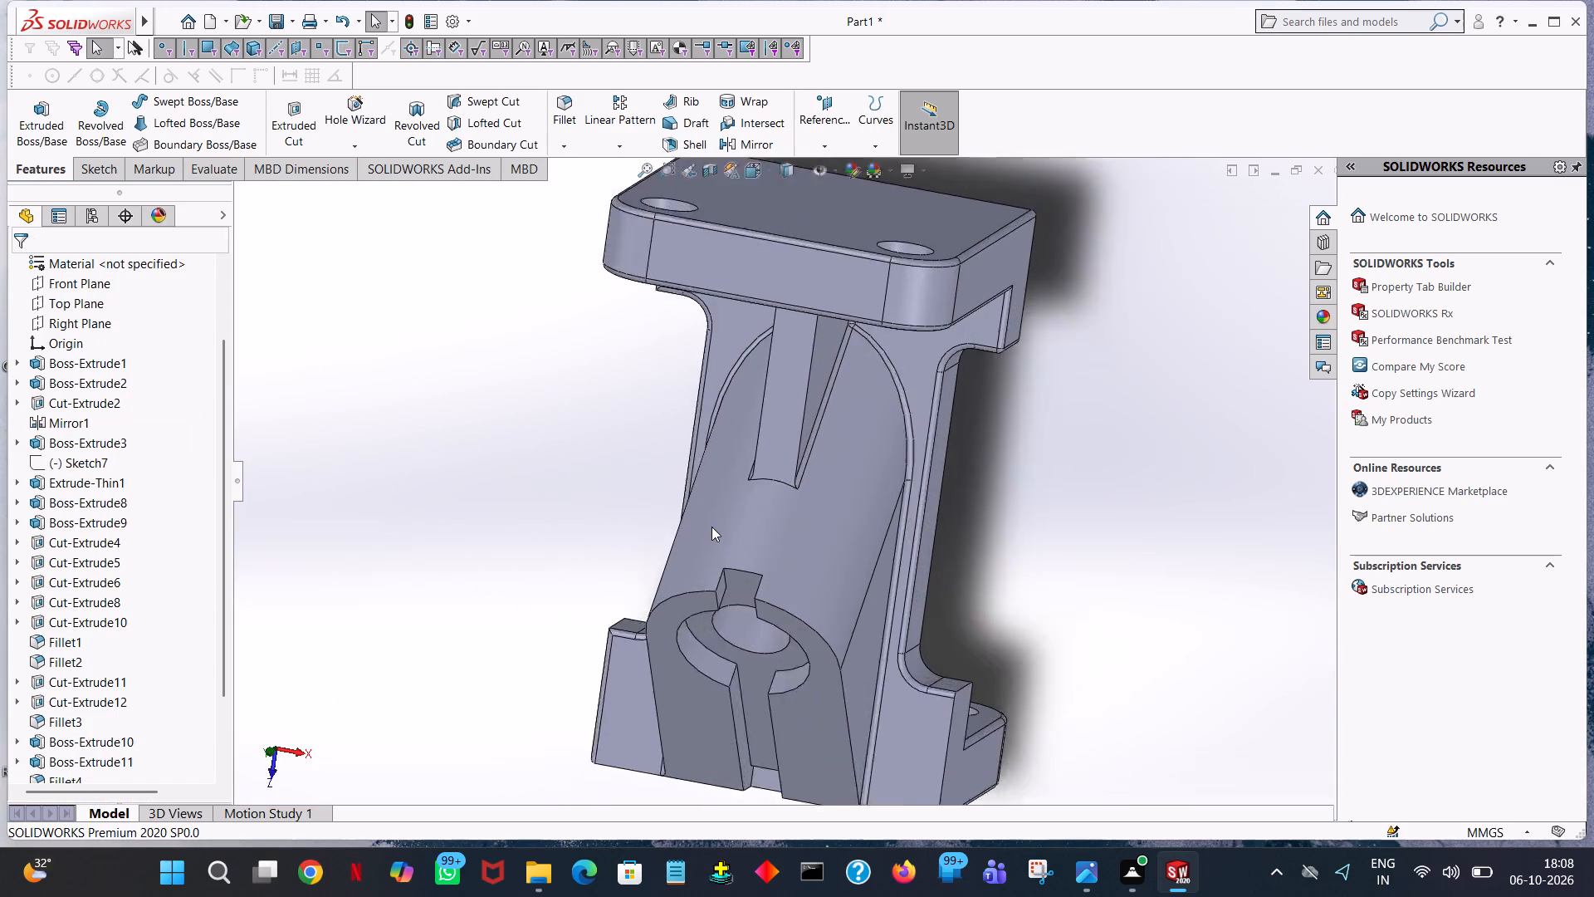
scroll(711, 527, "down", 3, "ctrl")
middle_click_drag(711, 525, 781, 408)
scroll(843, 459, "down", 2, "ctrl")
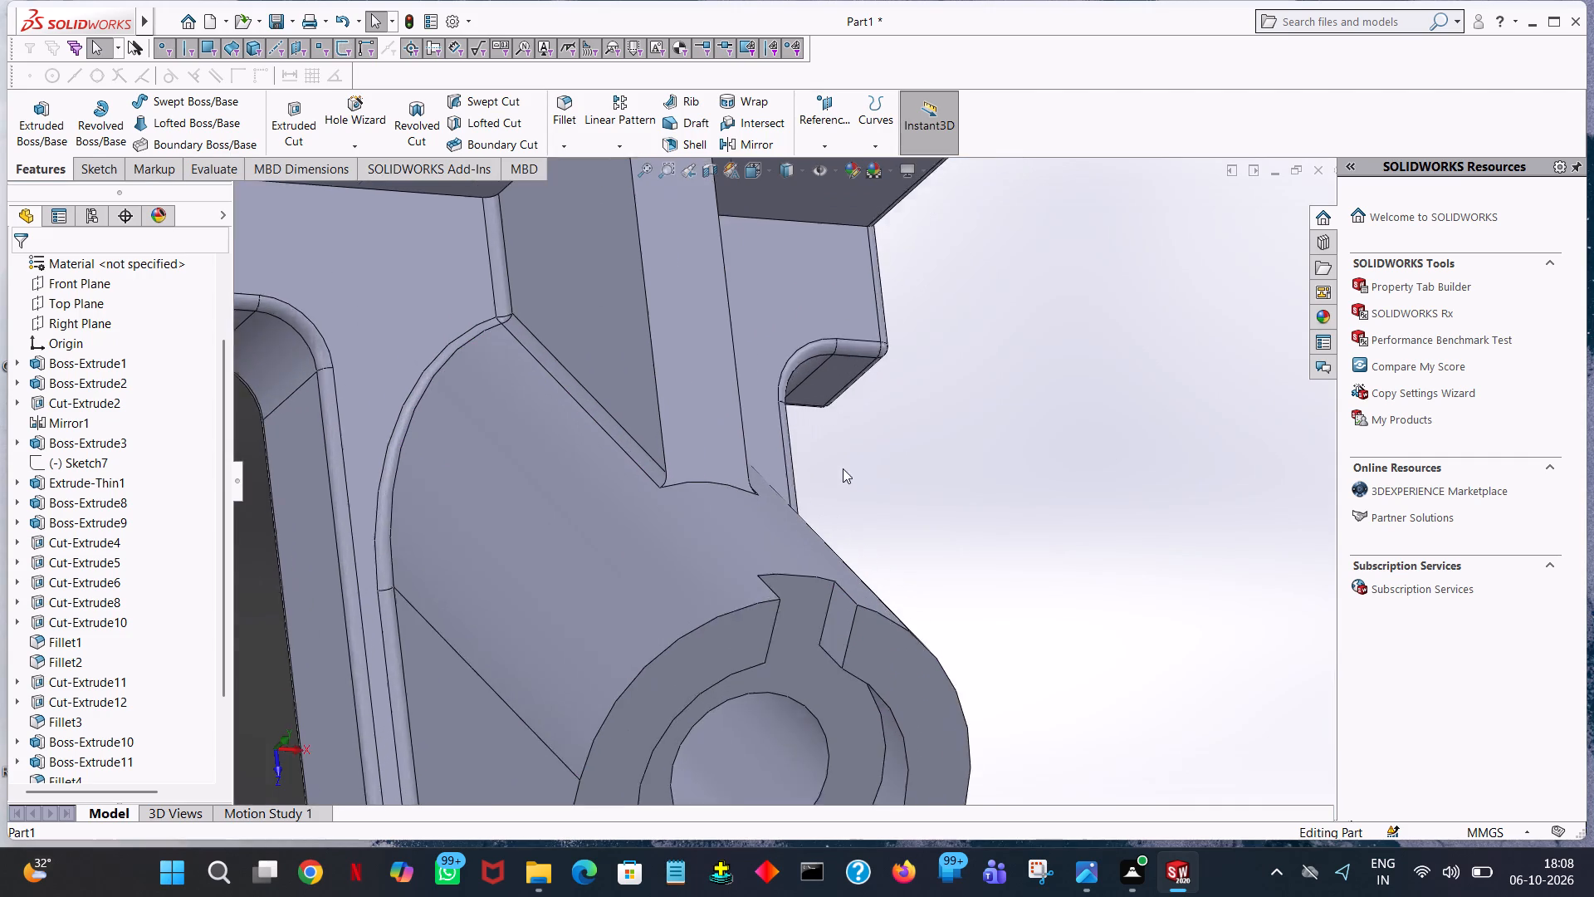
scroll(843, 468, "down", 1, "ctrl")
scroll(766, 528, "up", 10, "ctrl")
scroll(767, 681, "down", 4, "ctrl")
middle_click_drag(736, 622, 726, 529)
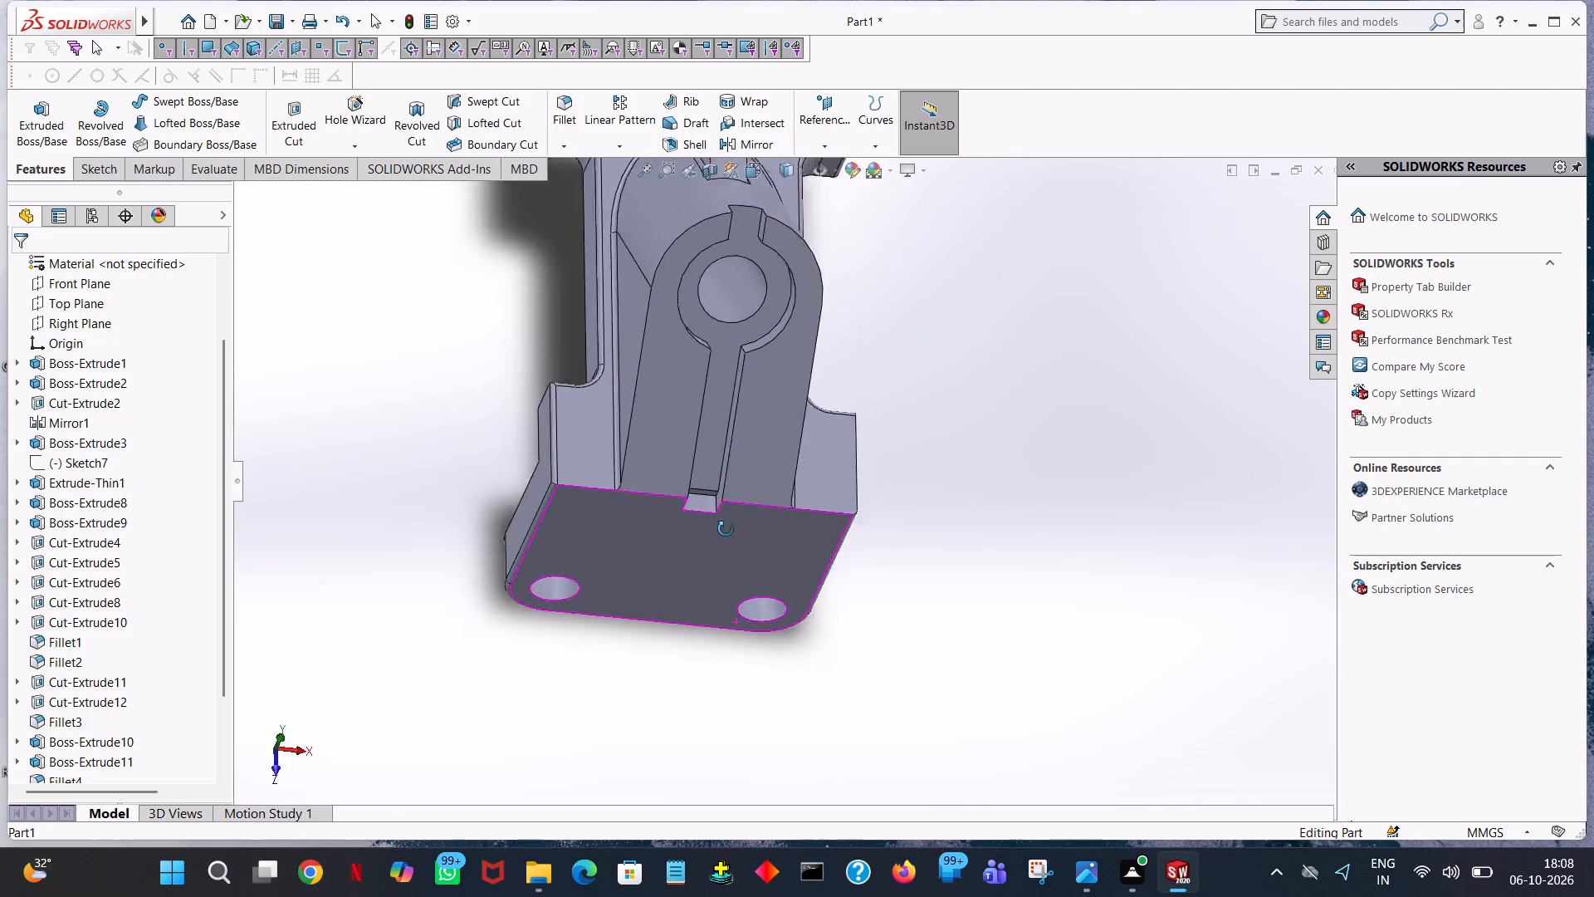
middle_click_drag(726, 529, 760, 357)
middle_click_drag(723, 409, 617, 455)
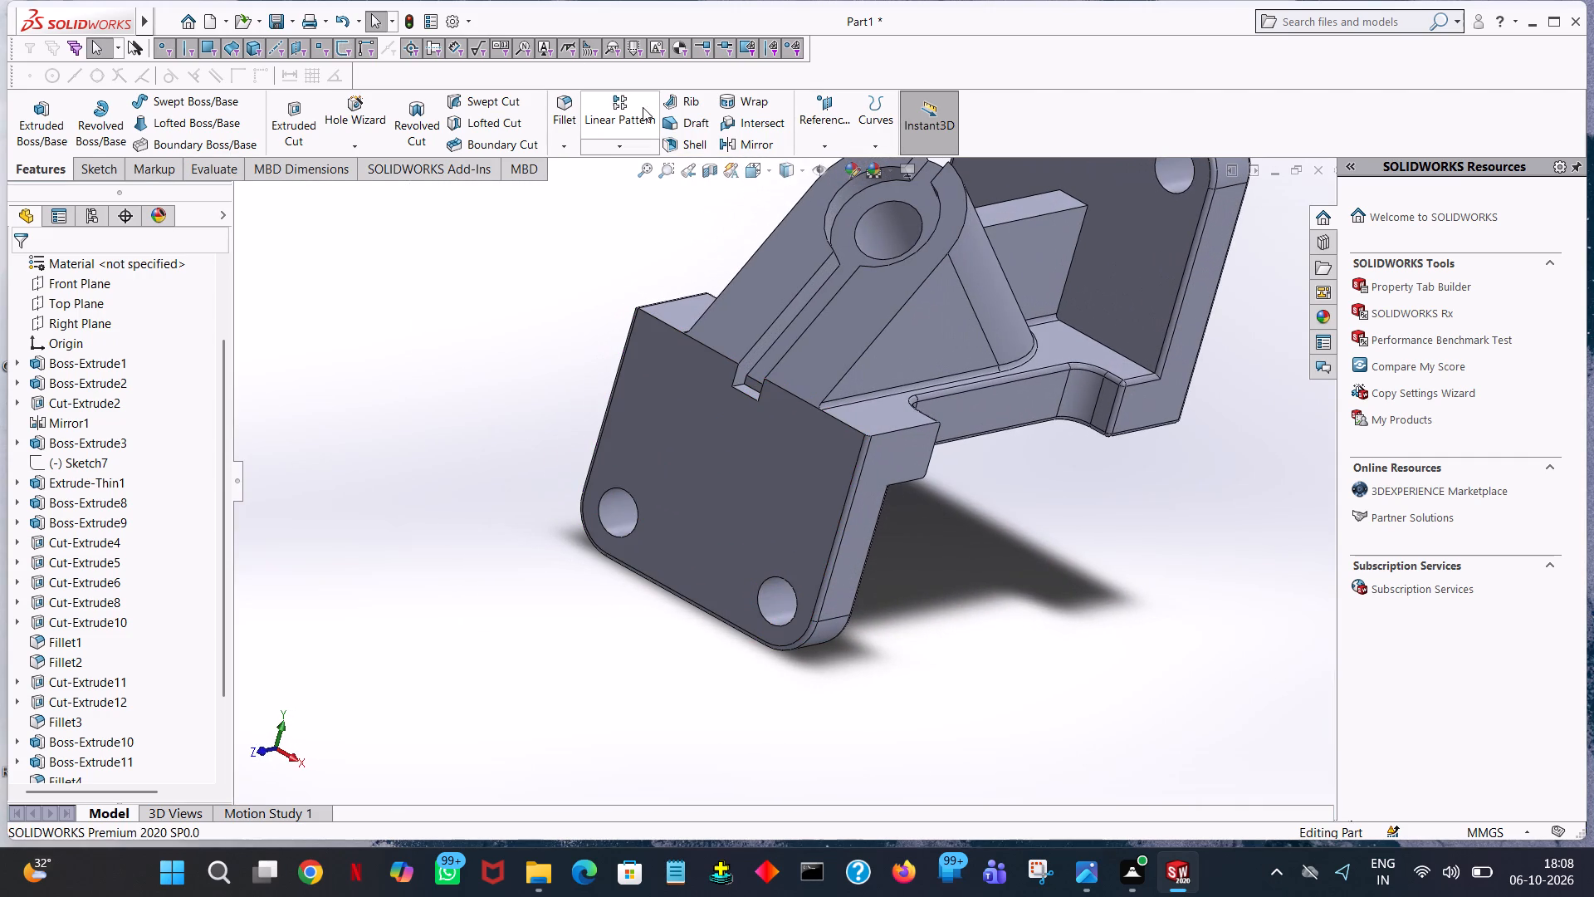
left_click(571, 103)
left_click(847, 424)
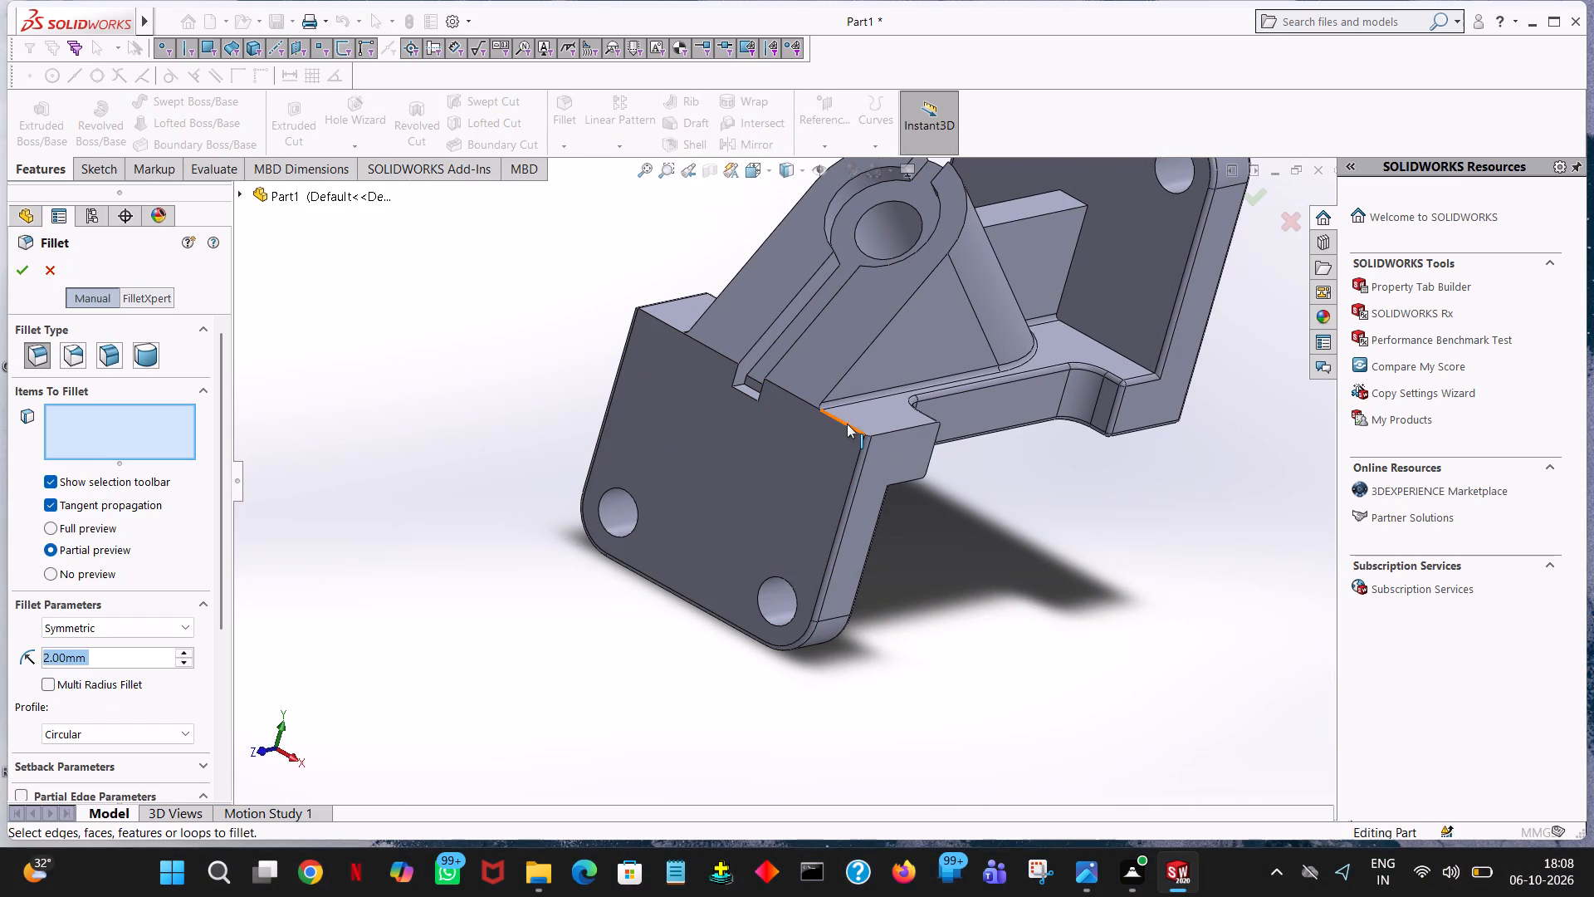
left_click(663, 322)
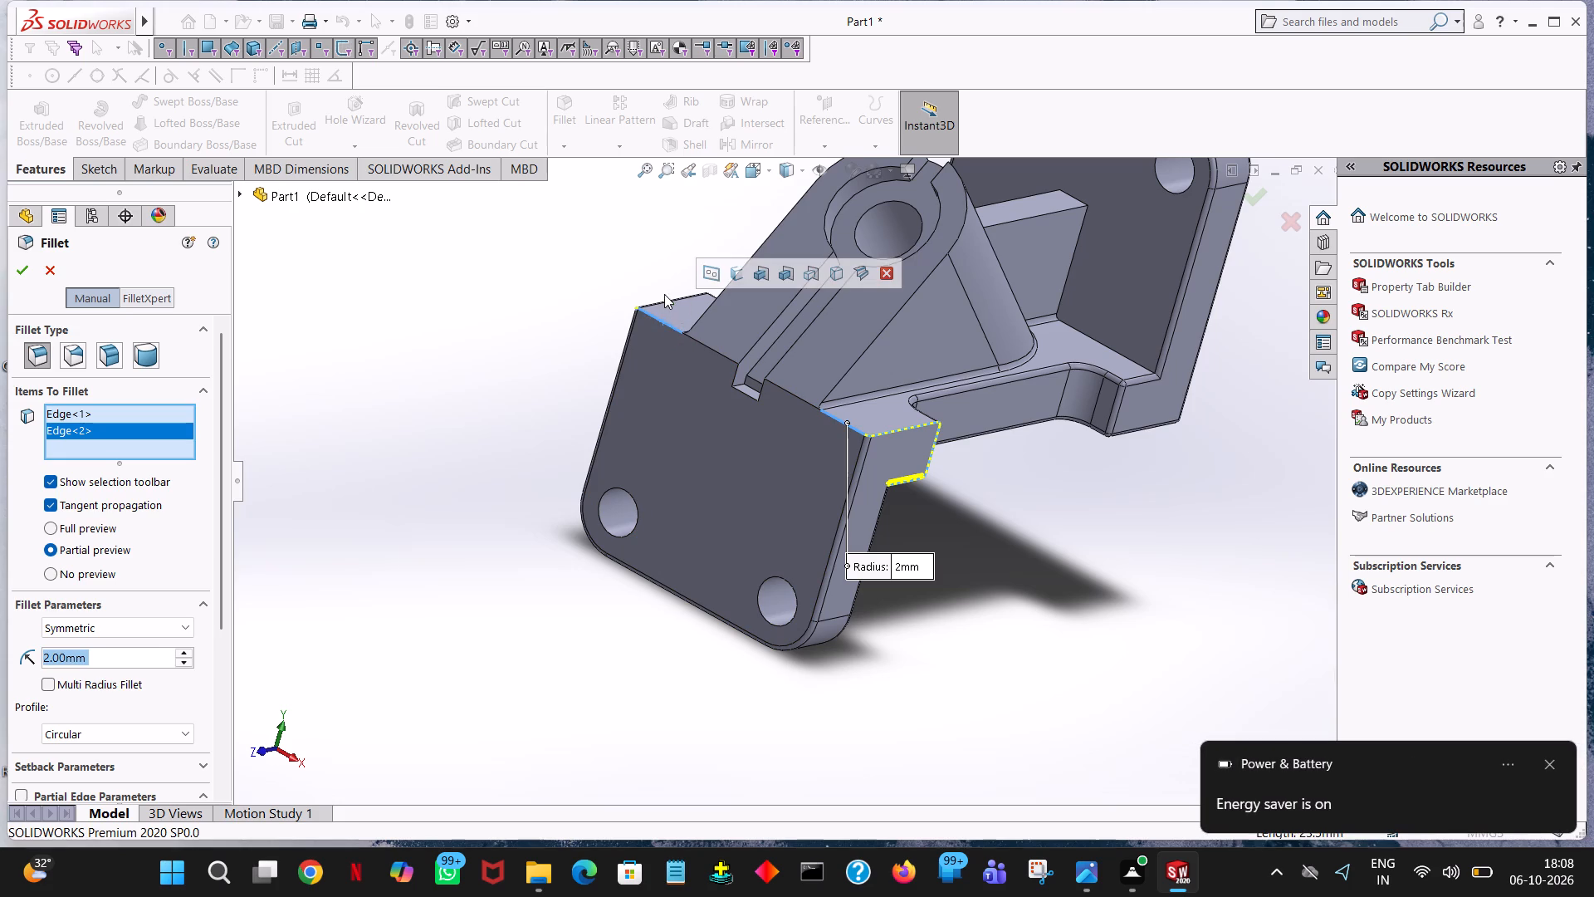
left_click(668, 301)
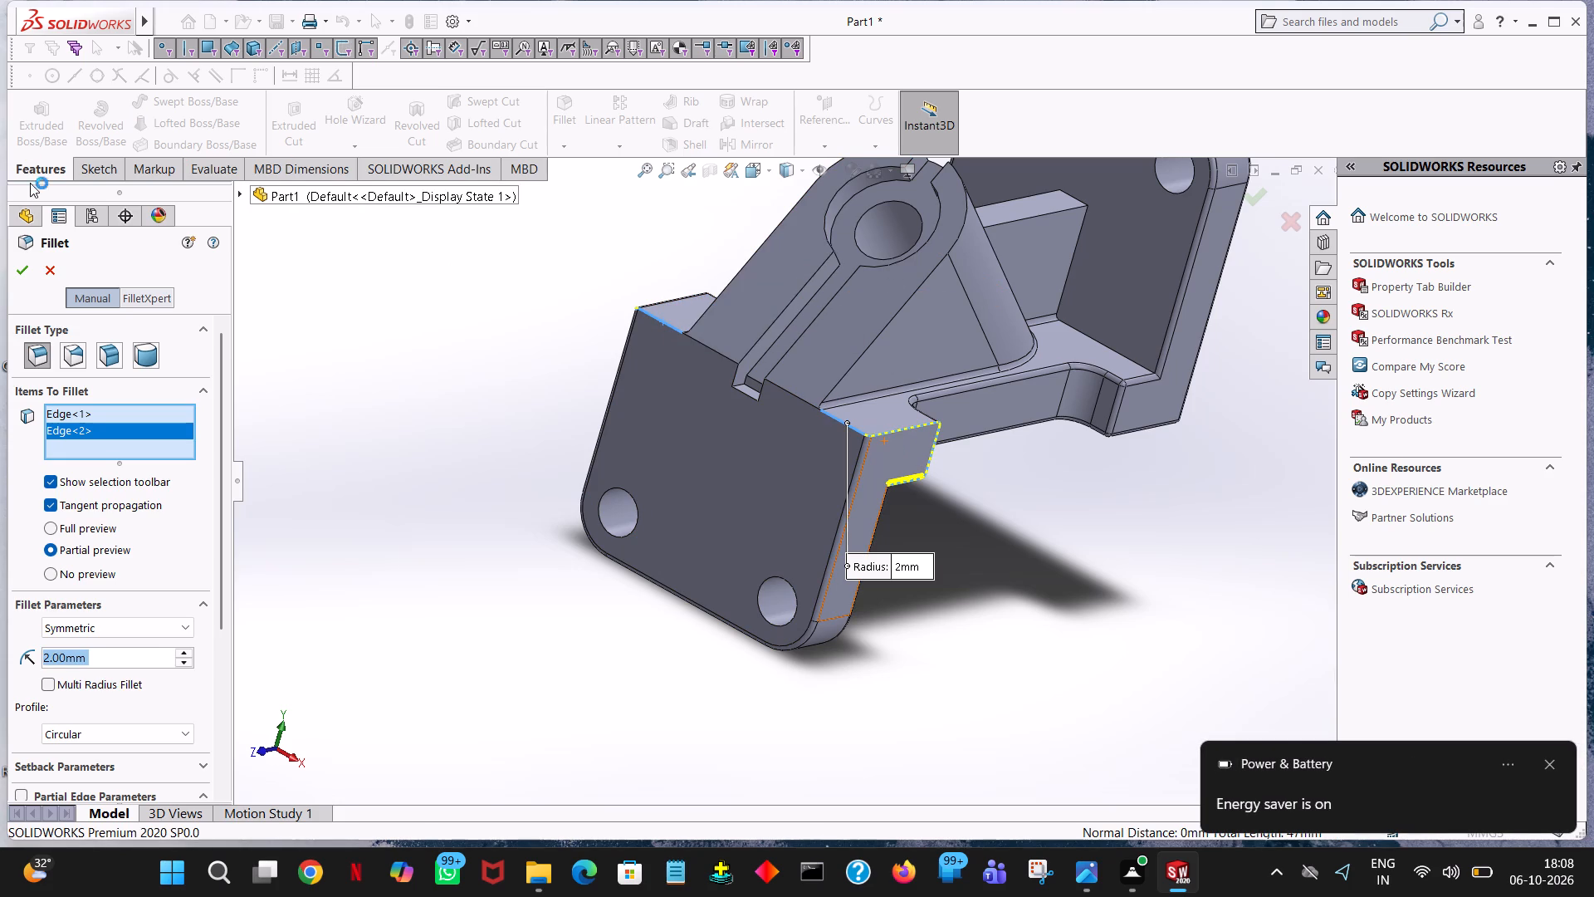
left_click(22, 267)
left_click(378, 288)
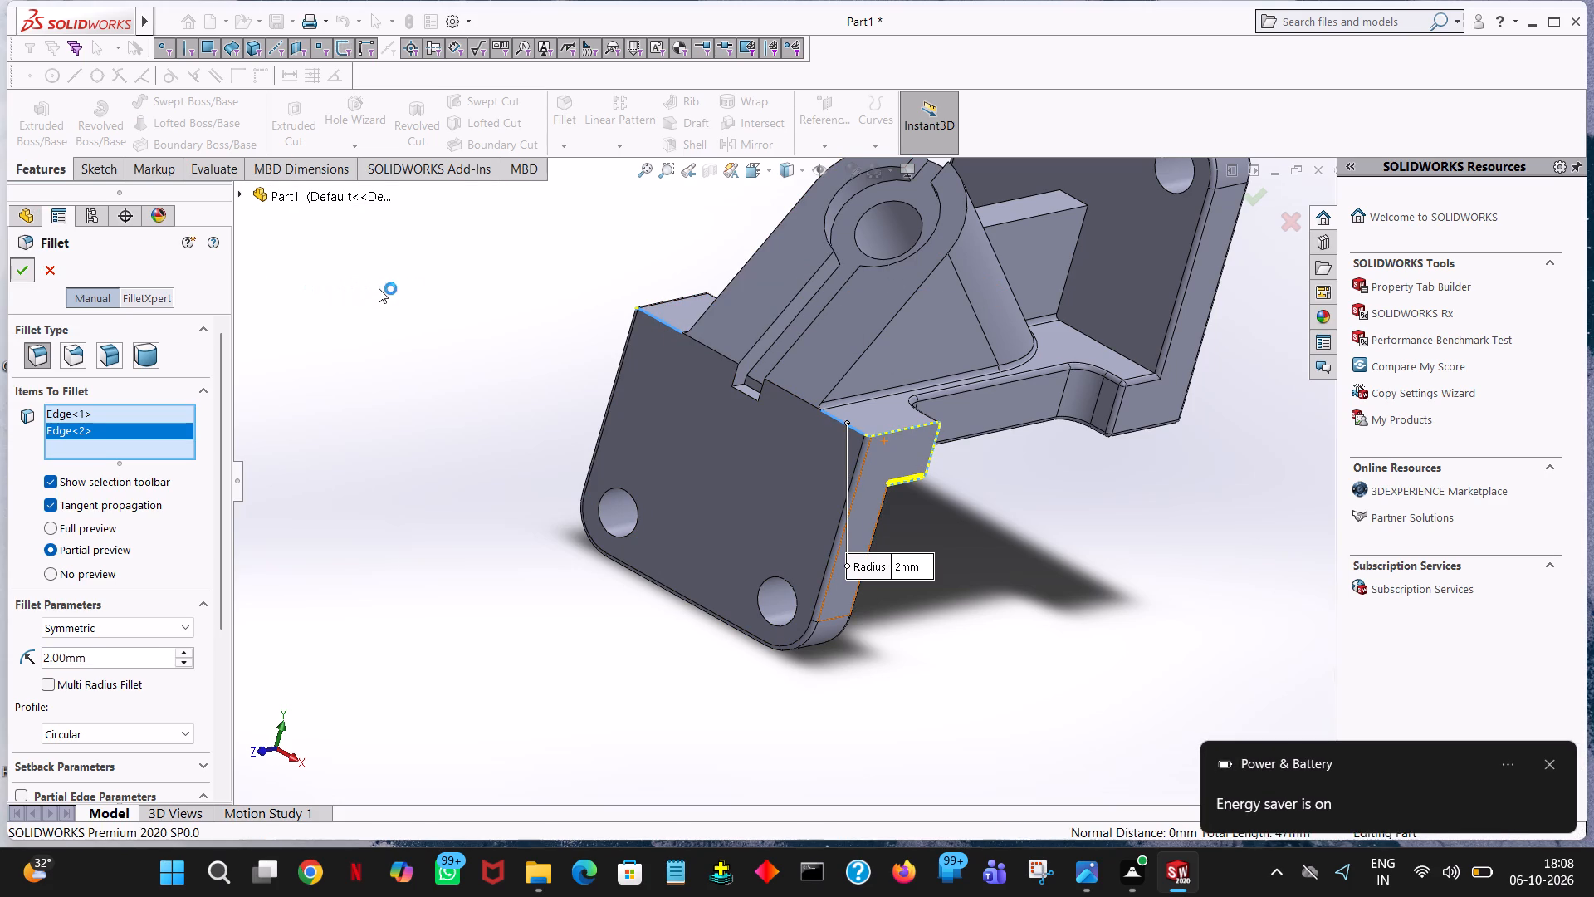
Apply a yellow colour from the standard swatches to the entire part as its appearance.
middle_click_drag(459, 281, 444, 551)
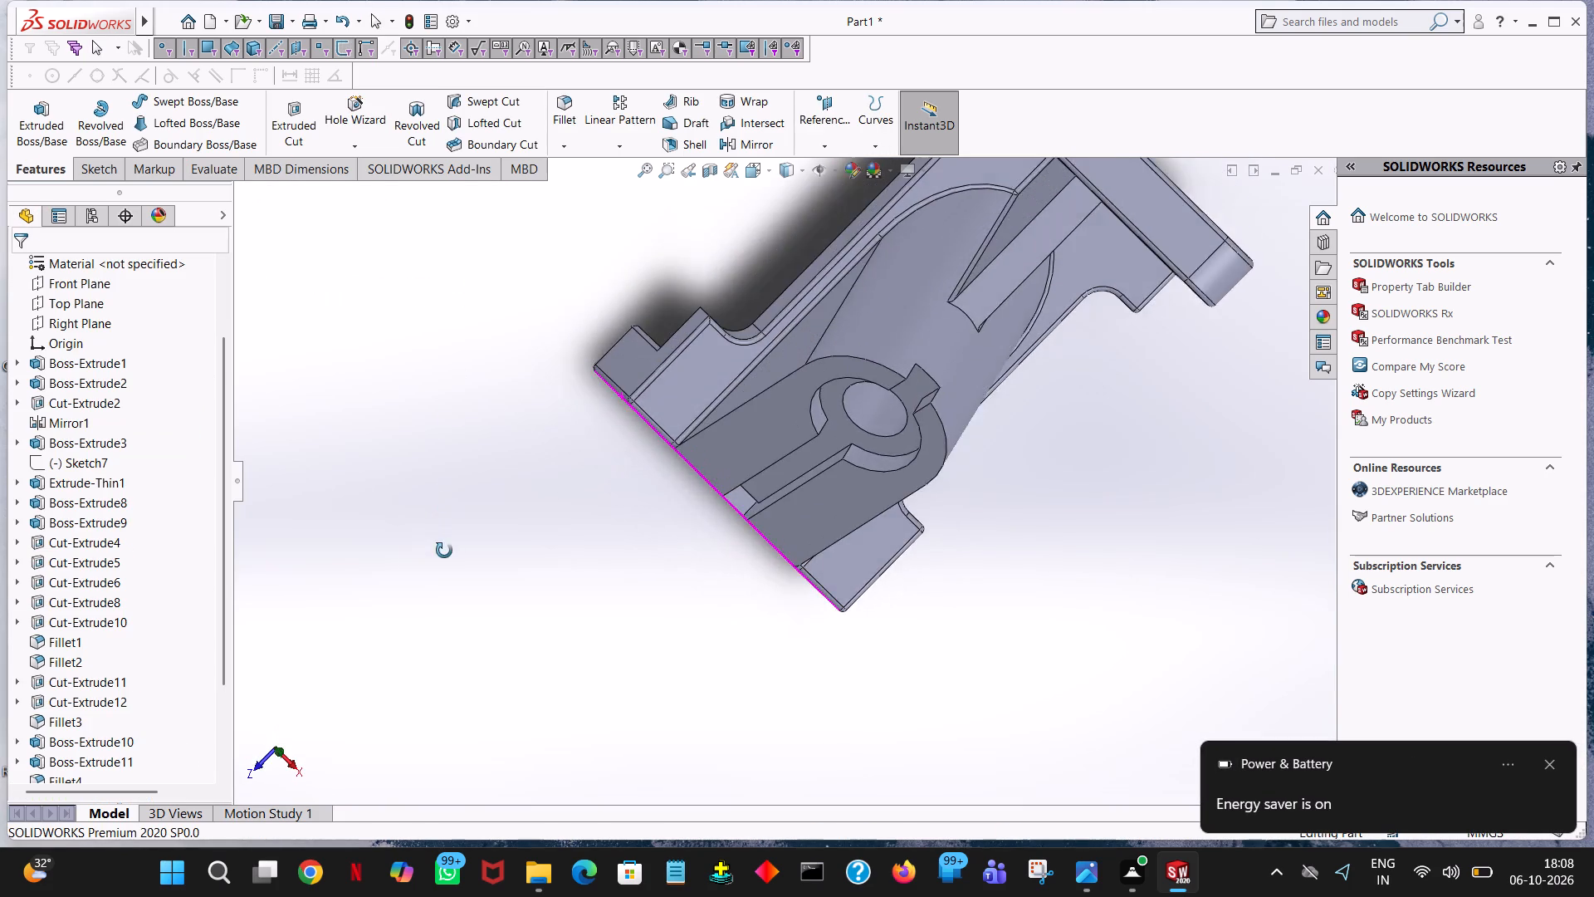
middle_click_drag(444, 551, 451, 554)
scroll(753, 425, "down", 4, "ctrl")
scroll(806, 444, "up", 8, "ctrl")
scroll(795, 466, "down", 5, "ctrl")
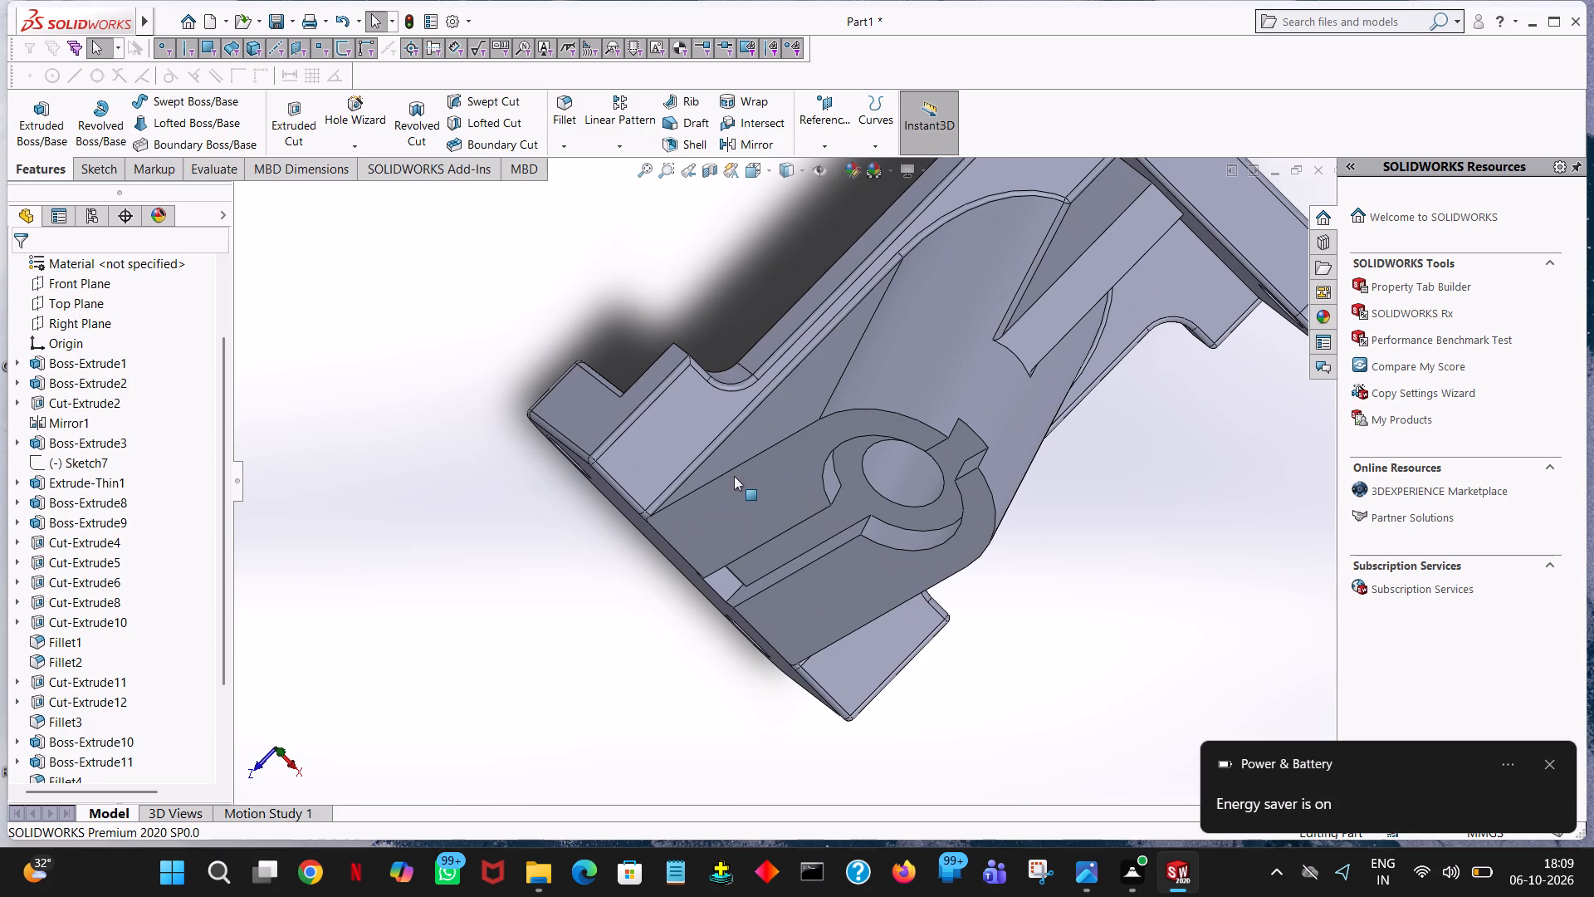
middle_click_drag(1086, 515, 1066, 269)
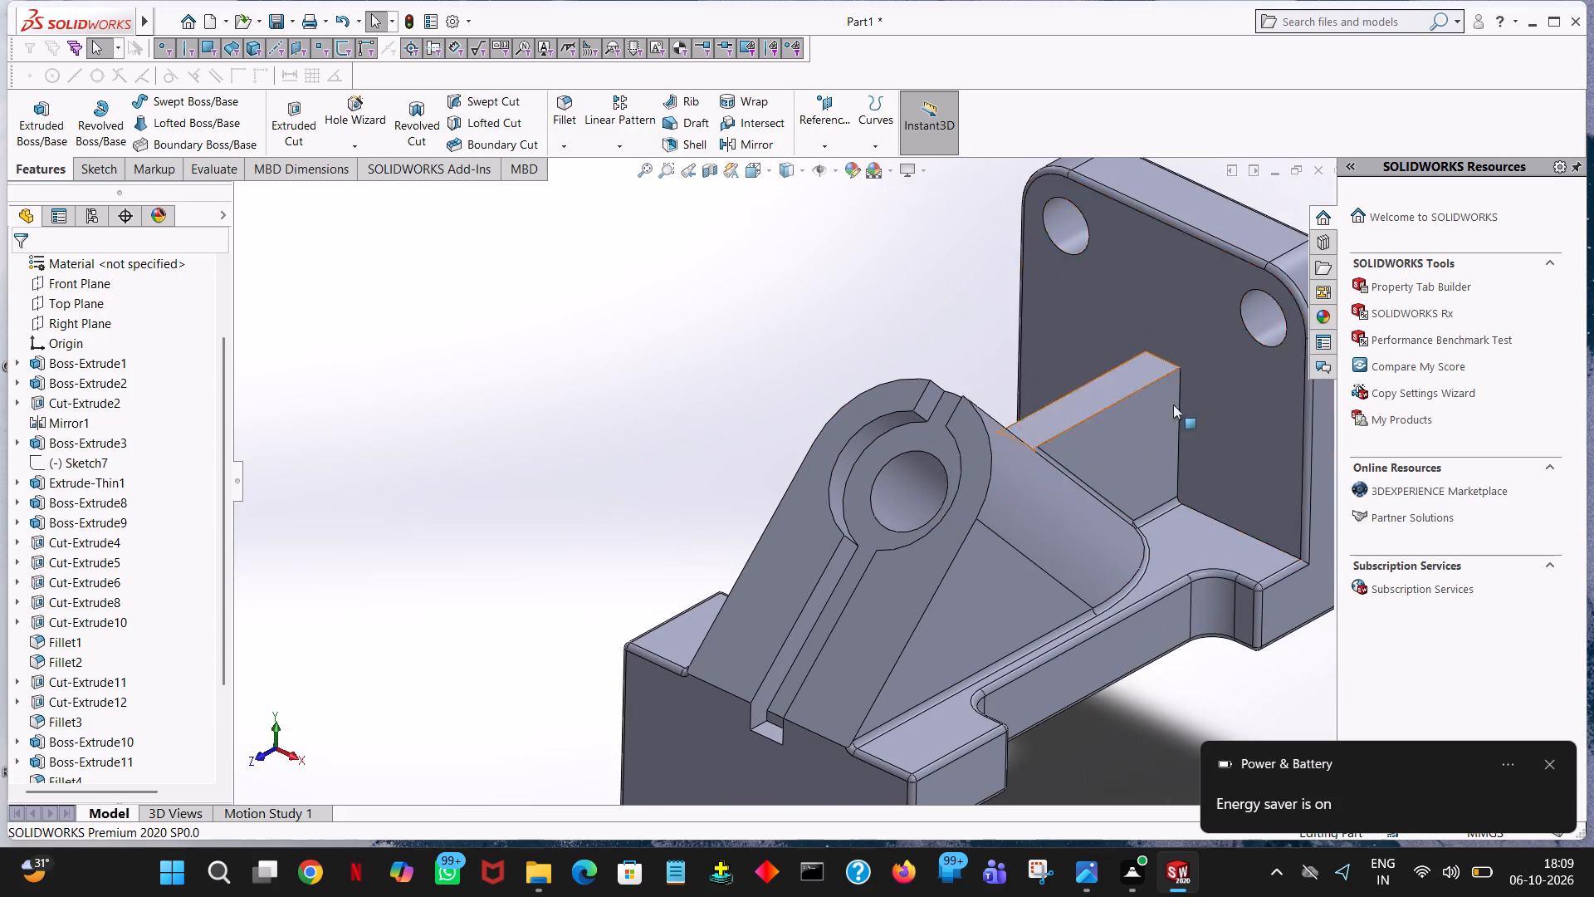
right_click(1198, 458)
left_click(1336, 408)
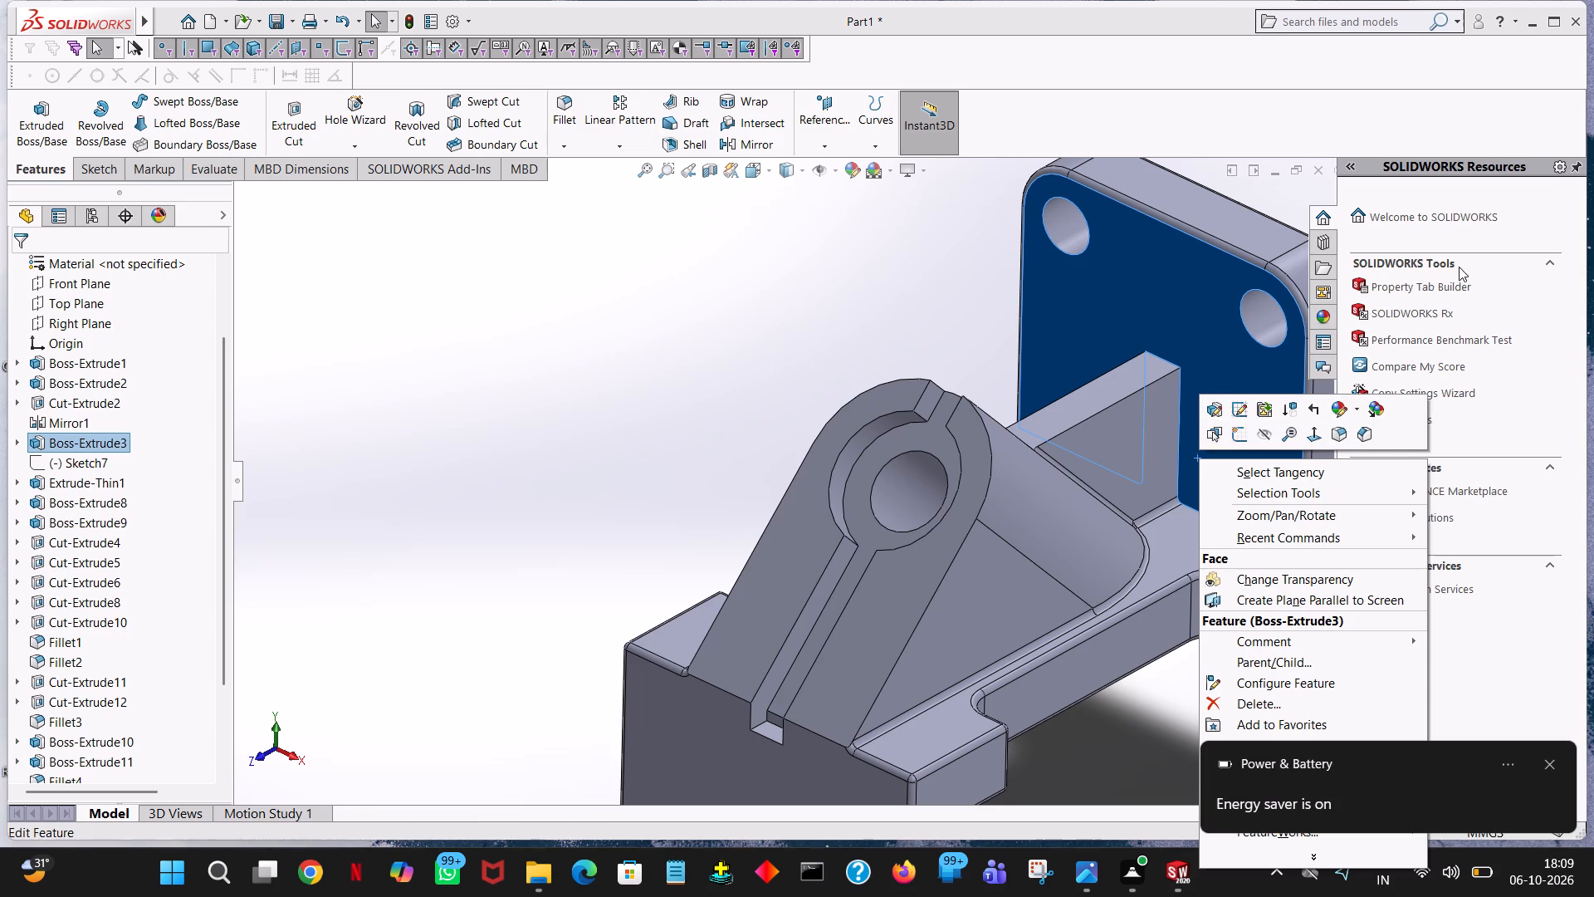
left_click(1342, 409)
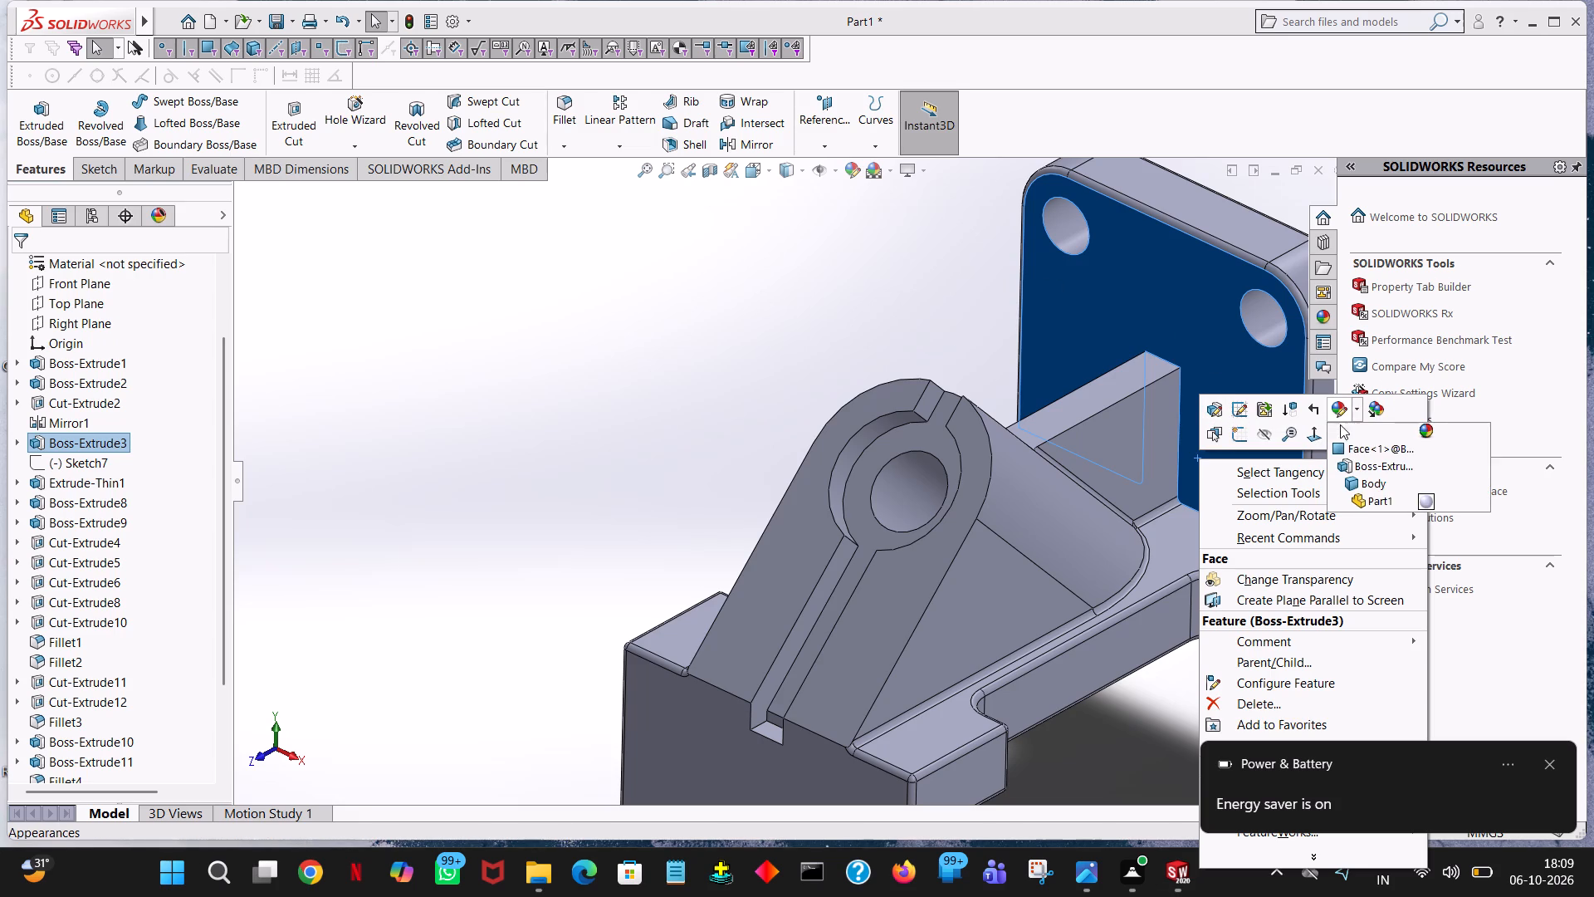
left_click(1340, 411)
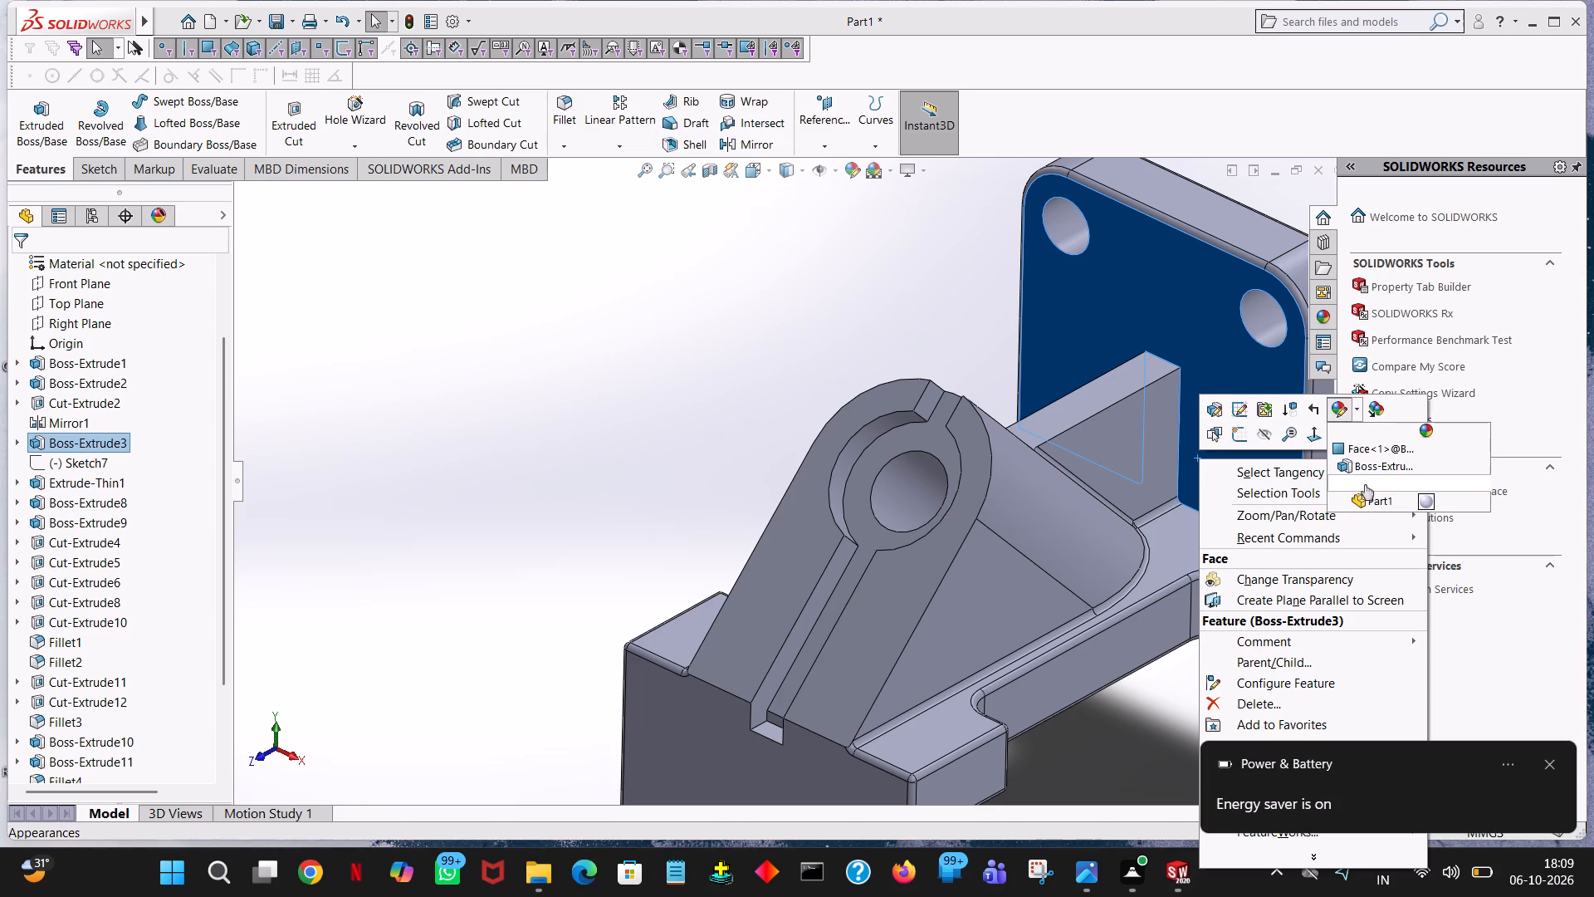
left_click(1367, 496)
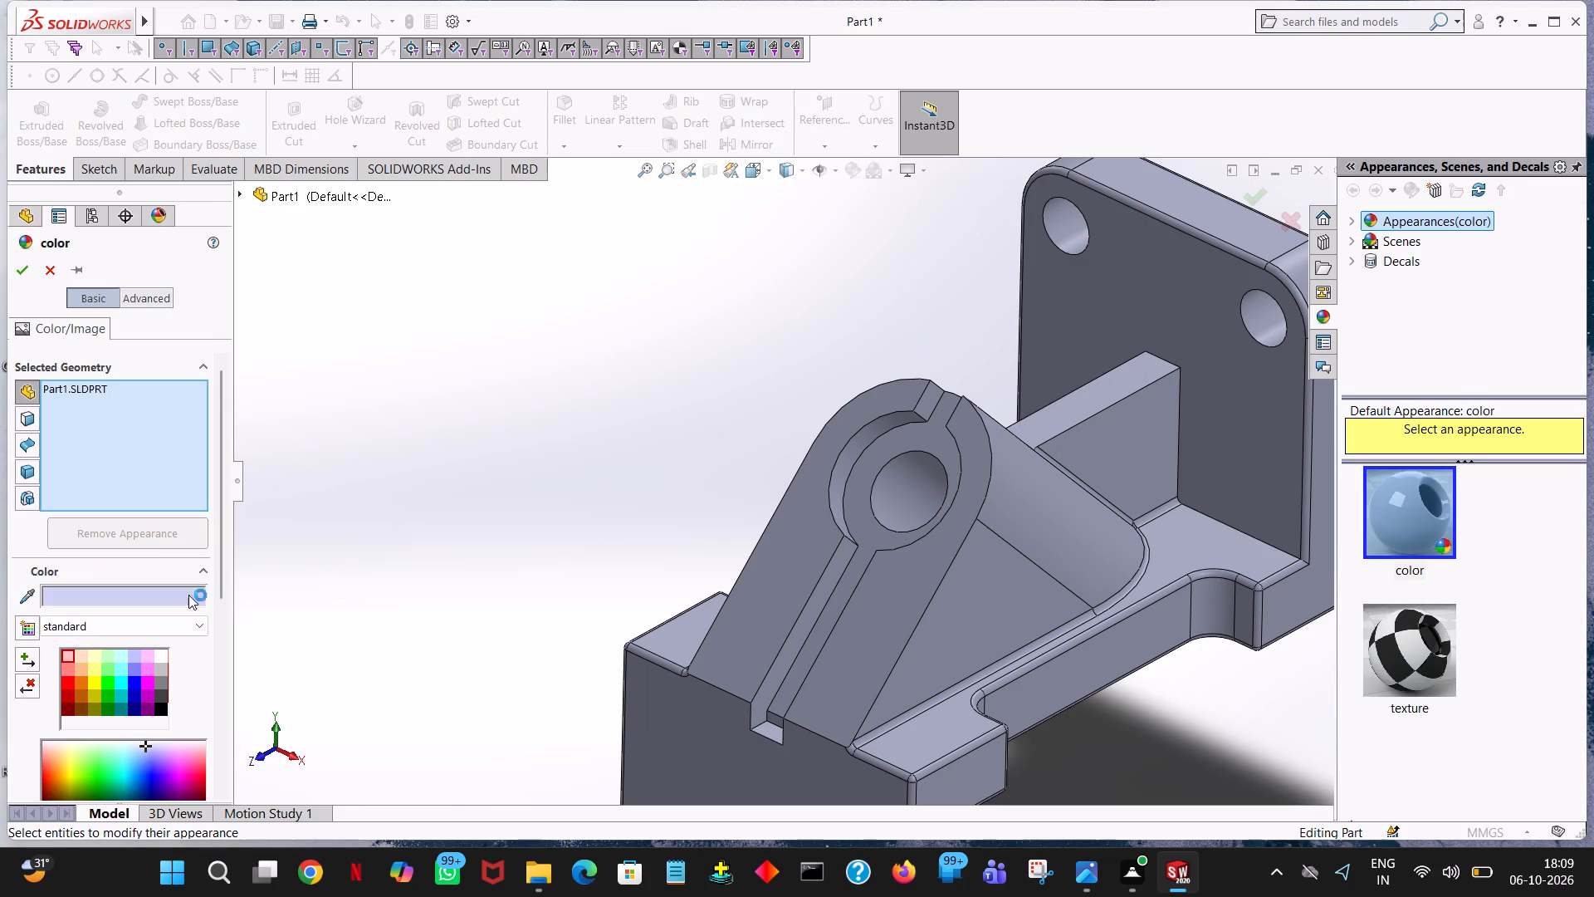
left_click(94, 673)
left_click(20, 258)
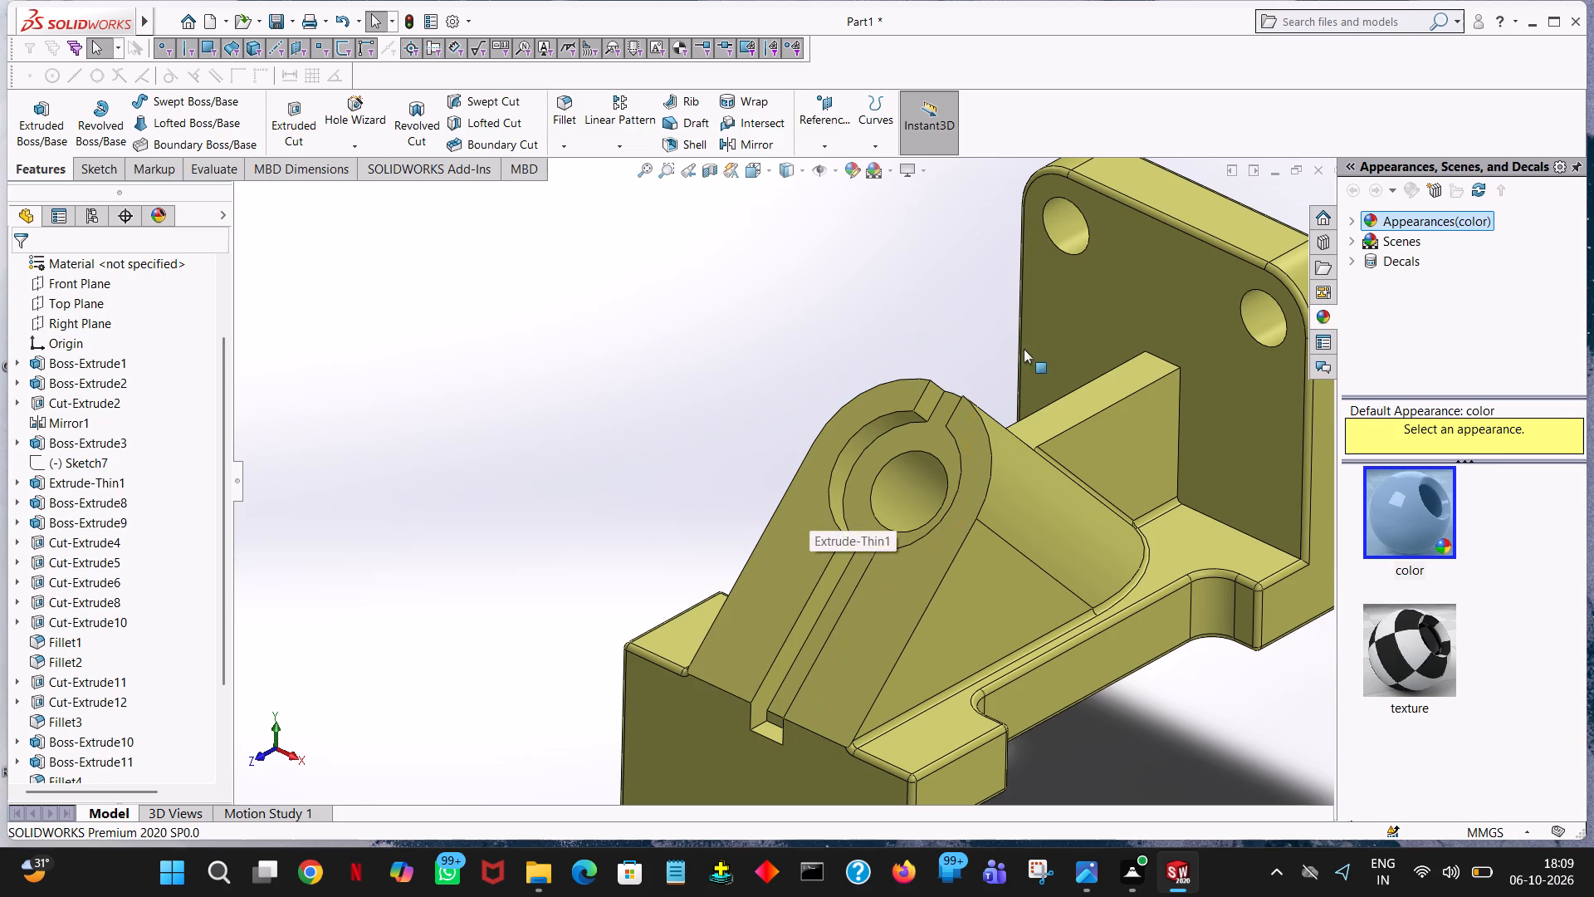
left_click(720, 296)
Save the part as "mechanical mounting bracket" in SOLIDWORKS Part format in the "fuji new pdf" folder on drive D.
scroll(764, 303, "down", 3, "ctrl")
scroll(814, 312, "up", 4, "ctrl")
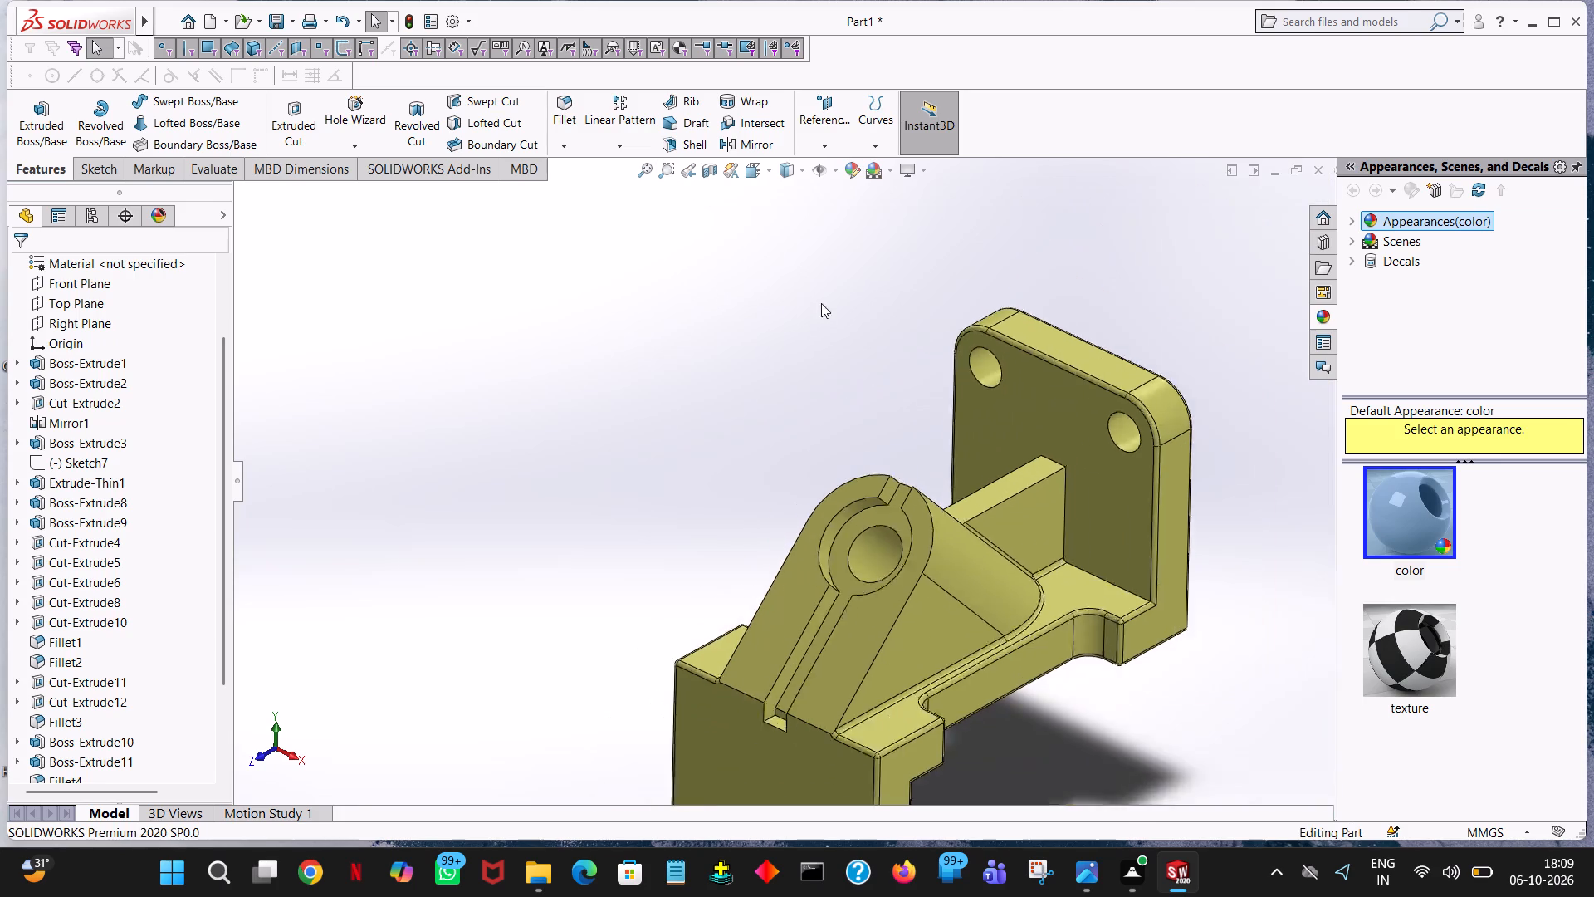
scroll(821, 303, "up", 3, "ctrl")
middle_click_drag(1022, 610, 1010, 513)
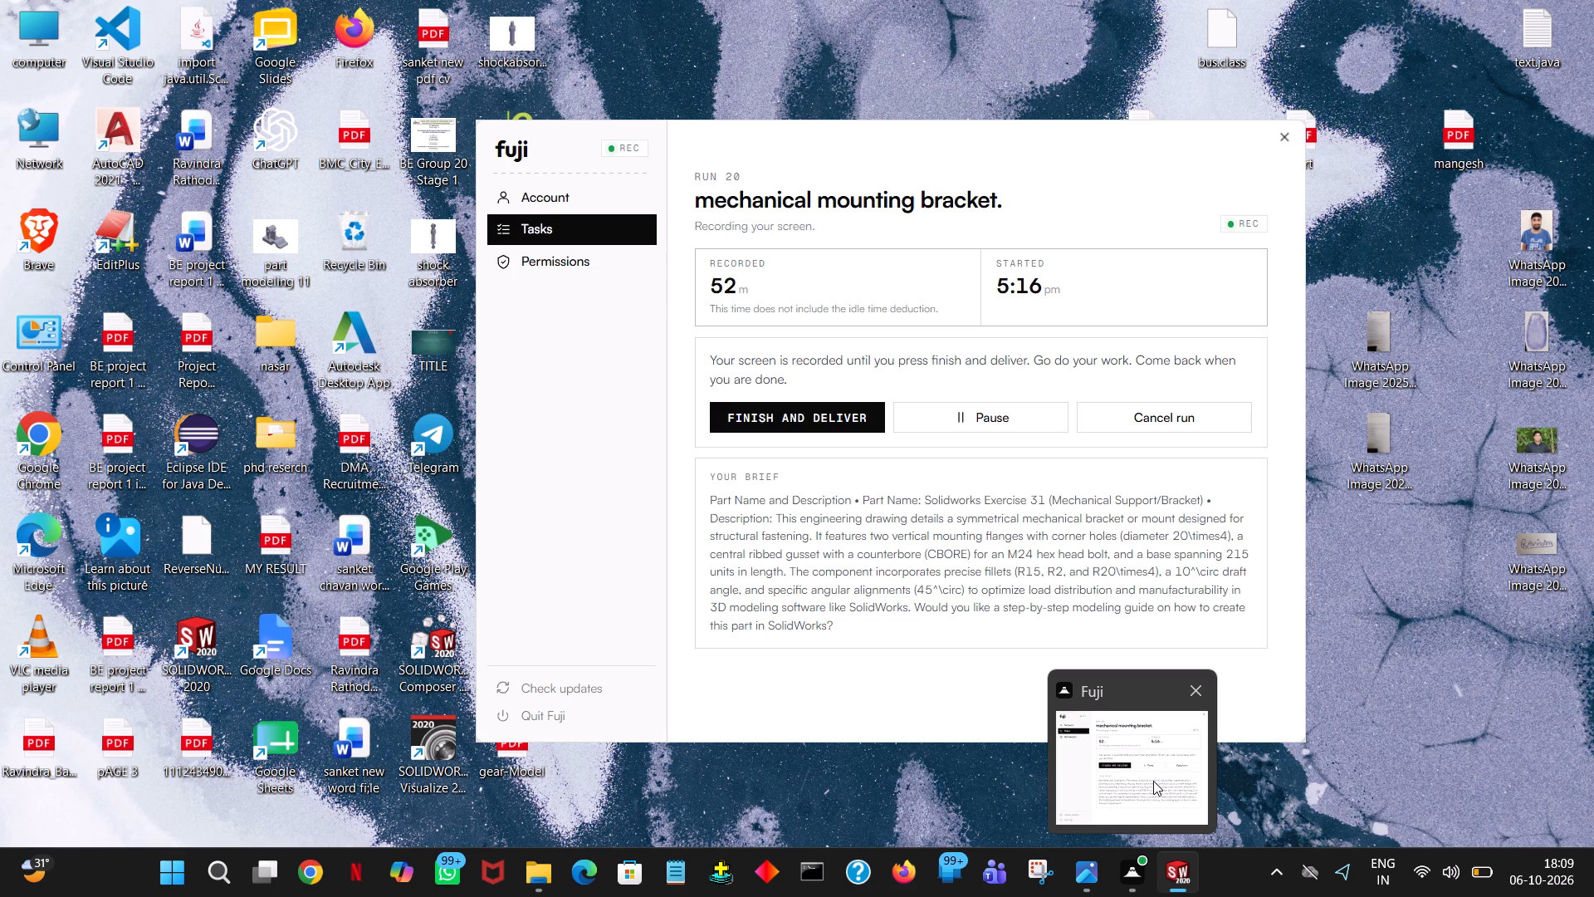
left_click(638, 272)
left_click(272, 22)
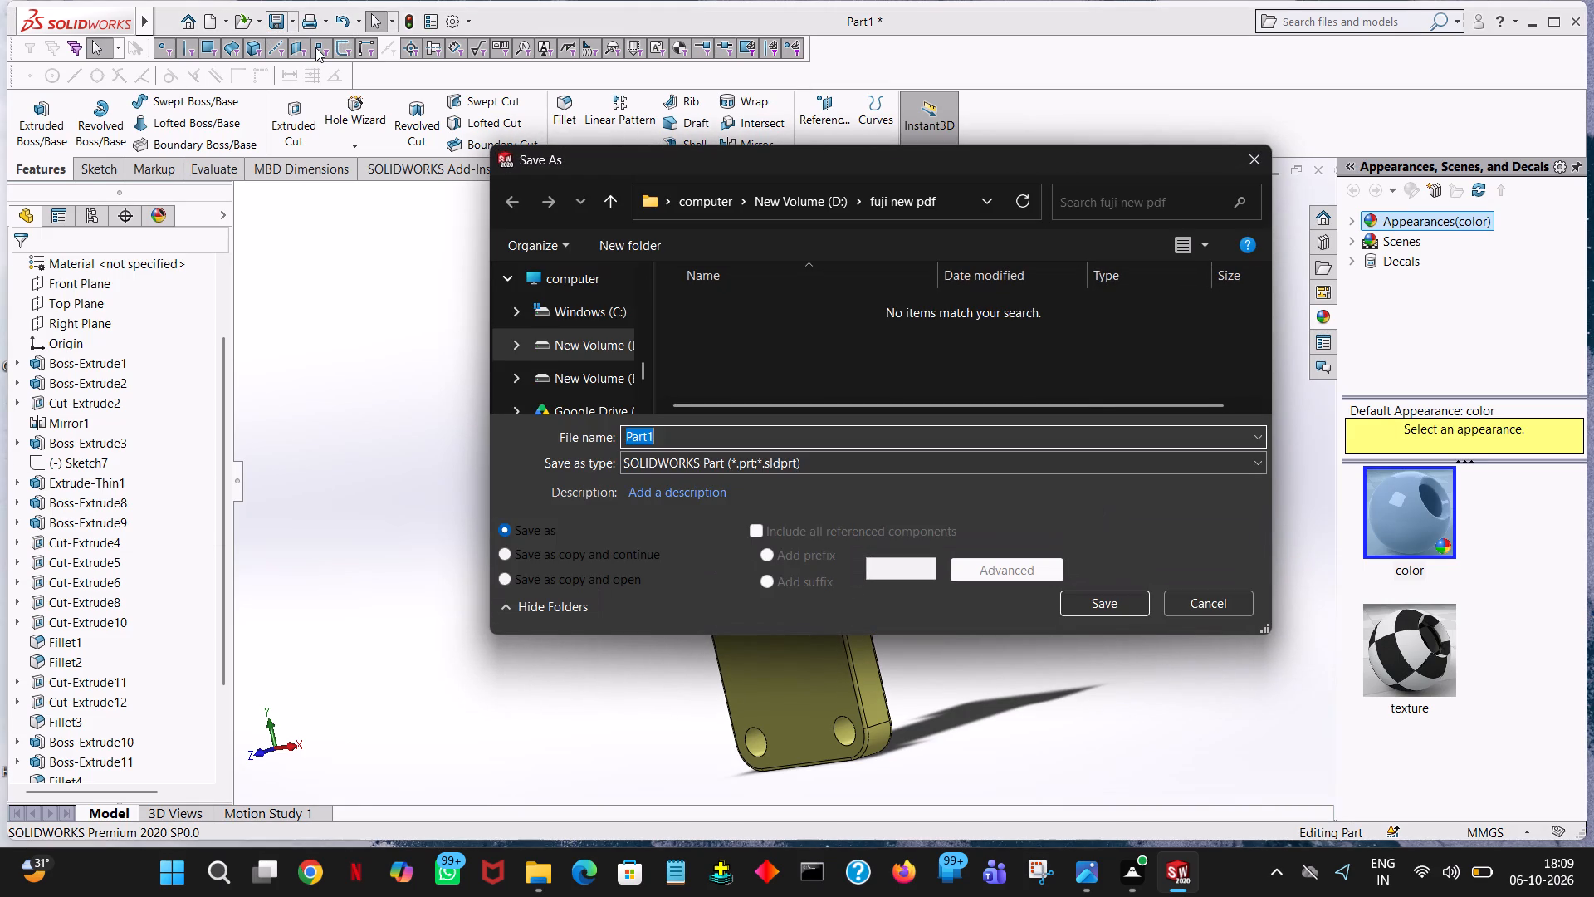
type("mechanical mounting br")
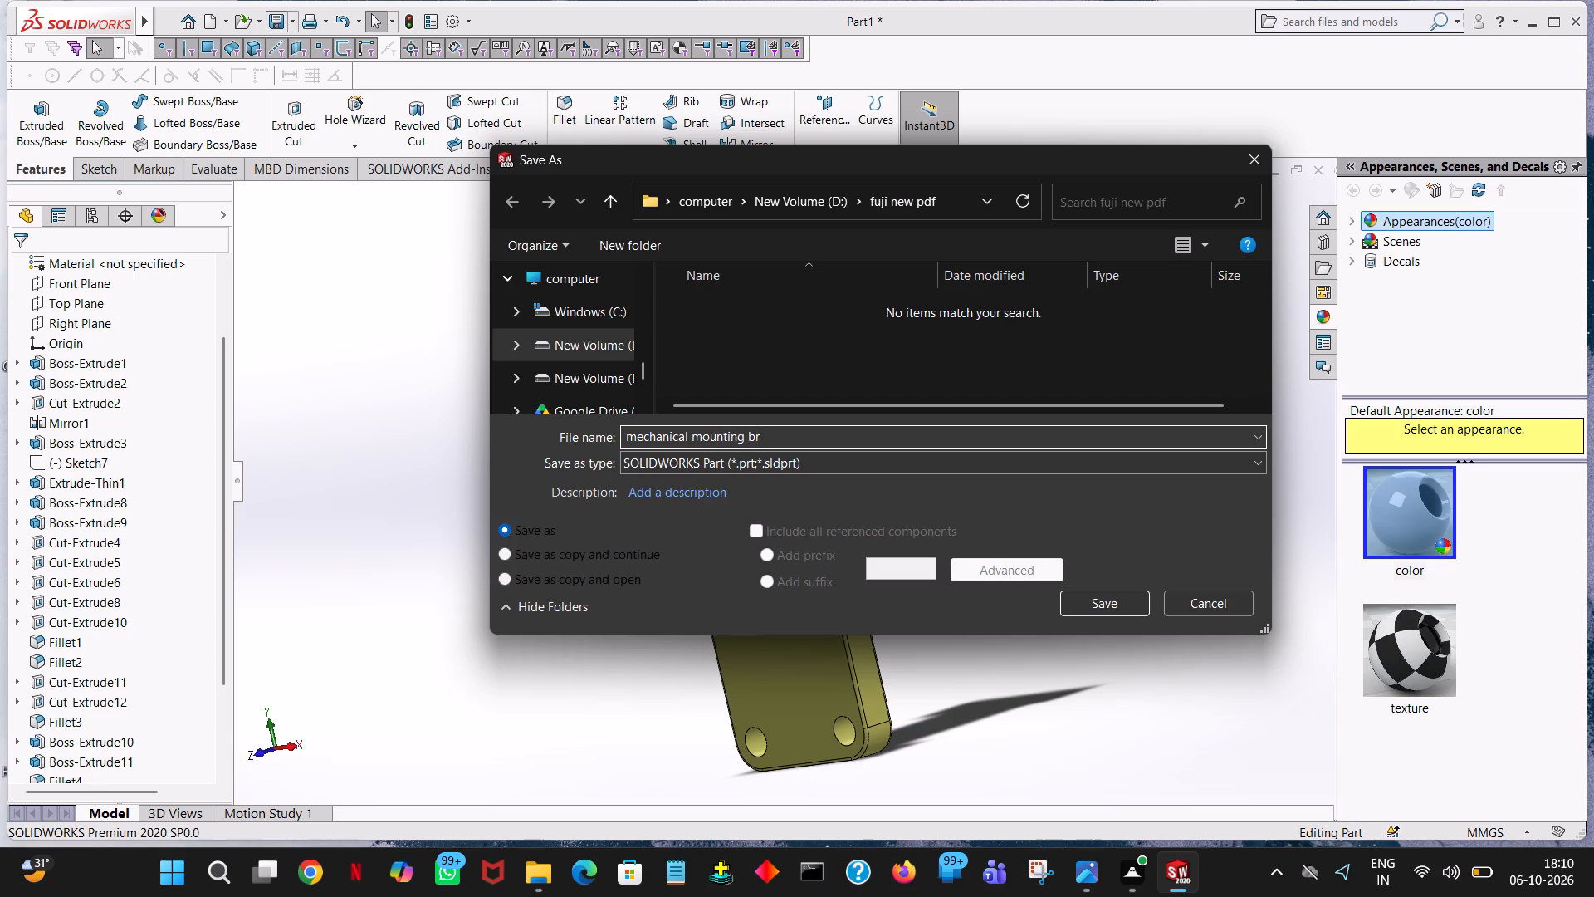
type("acket")
left_click(1125, 595)
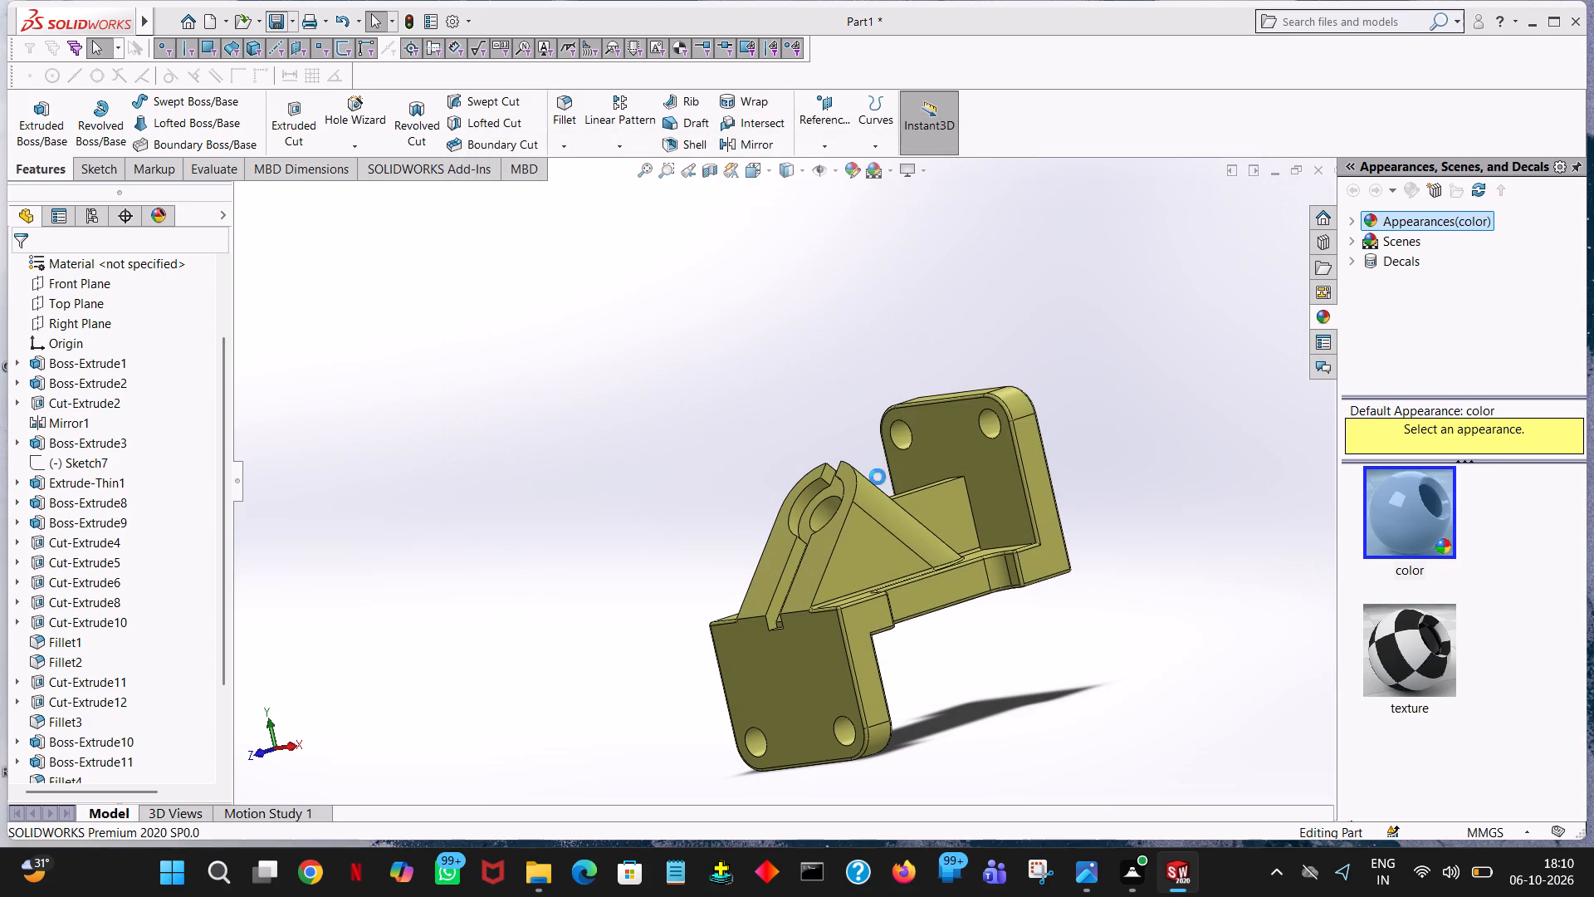
Export the bracket as an Adobe PDF named "mechanical mounting bracket" to the "fuji new pdf" folder.
left_click(289, 22)
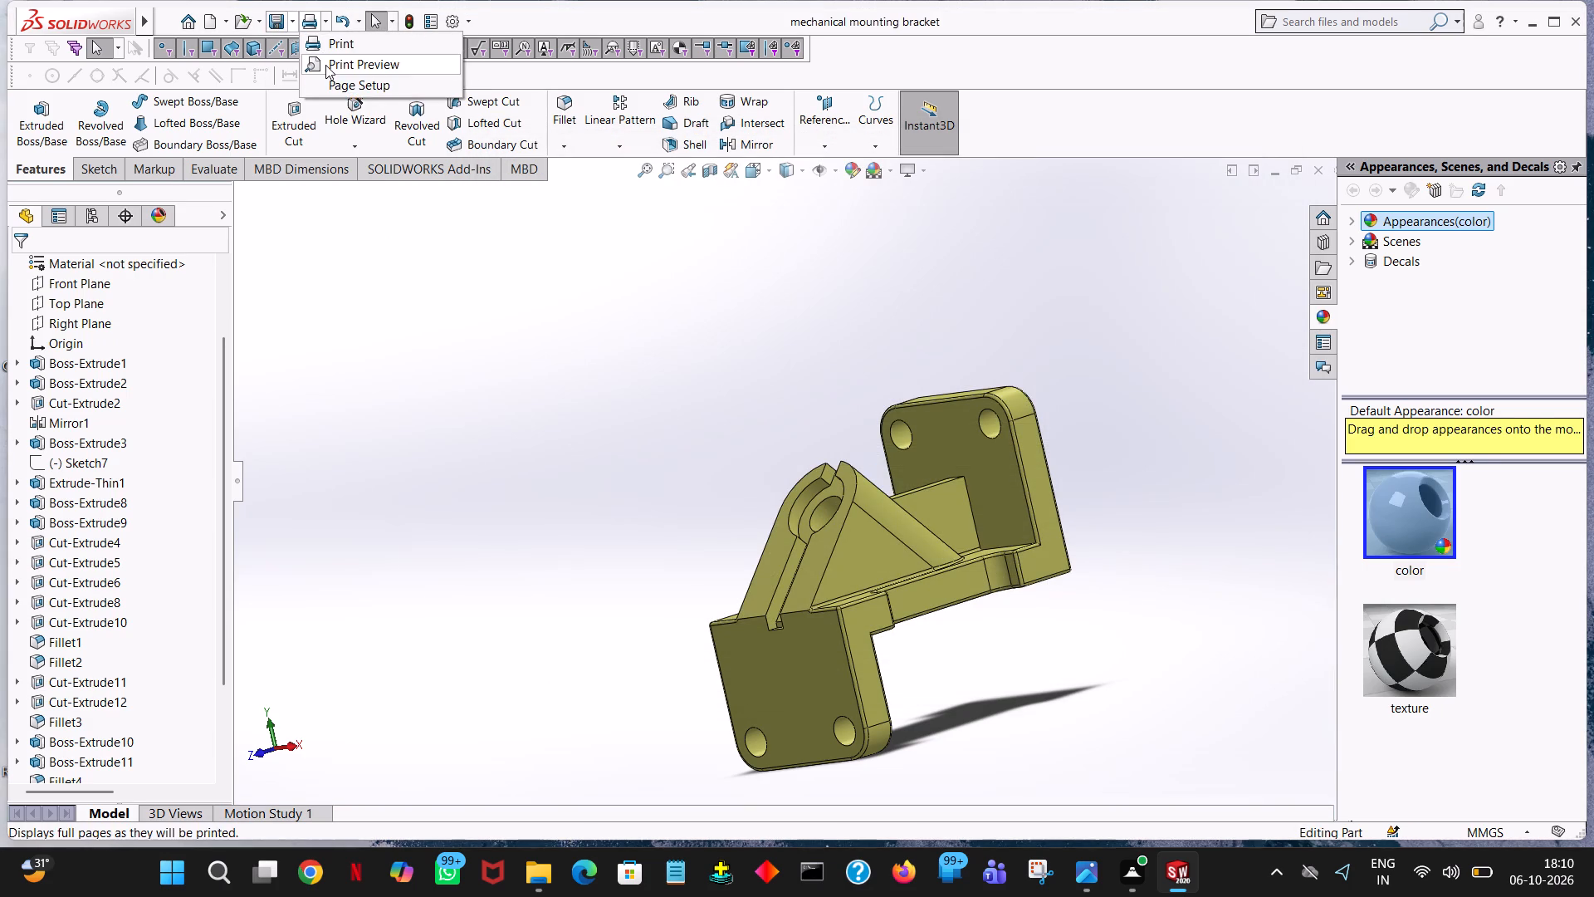
left_click(291, 22)
left_click(291, 22)
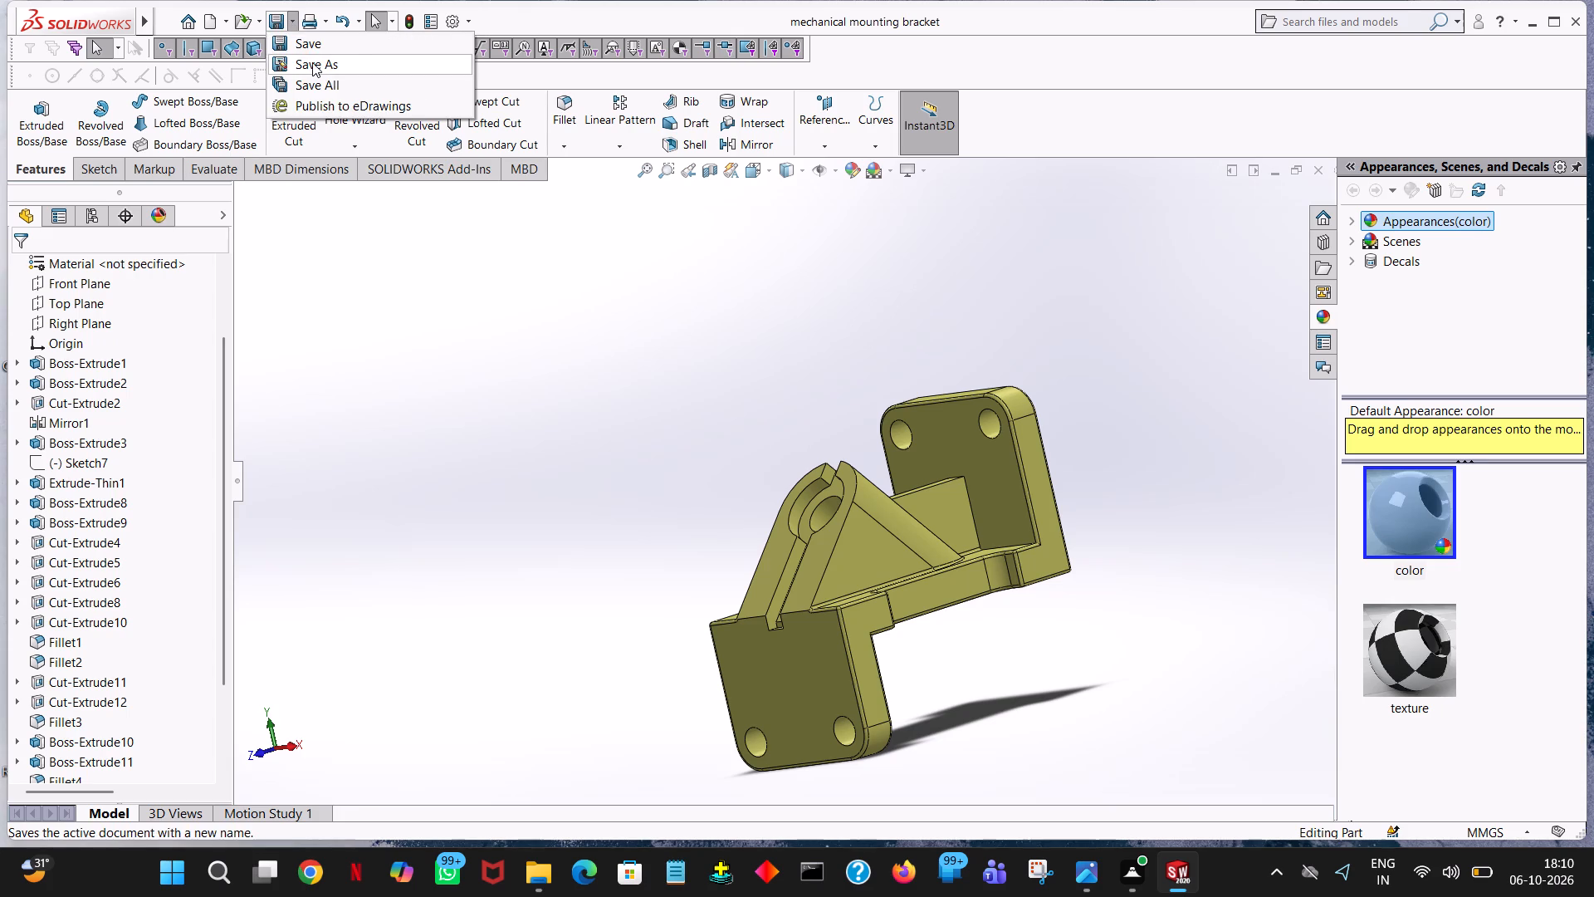
left_click(312, 62)
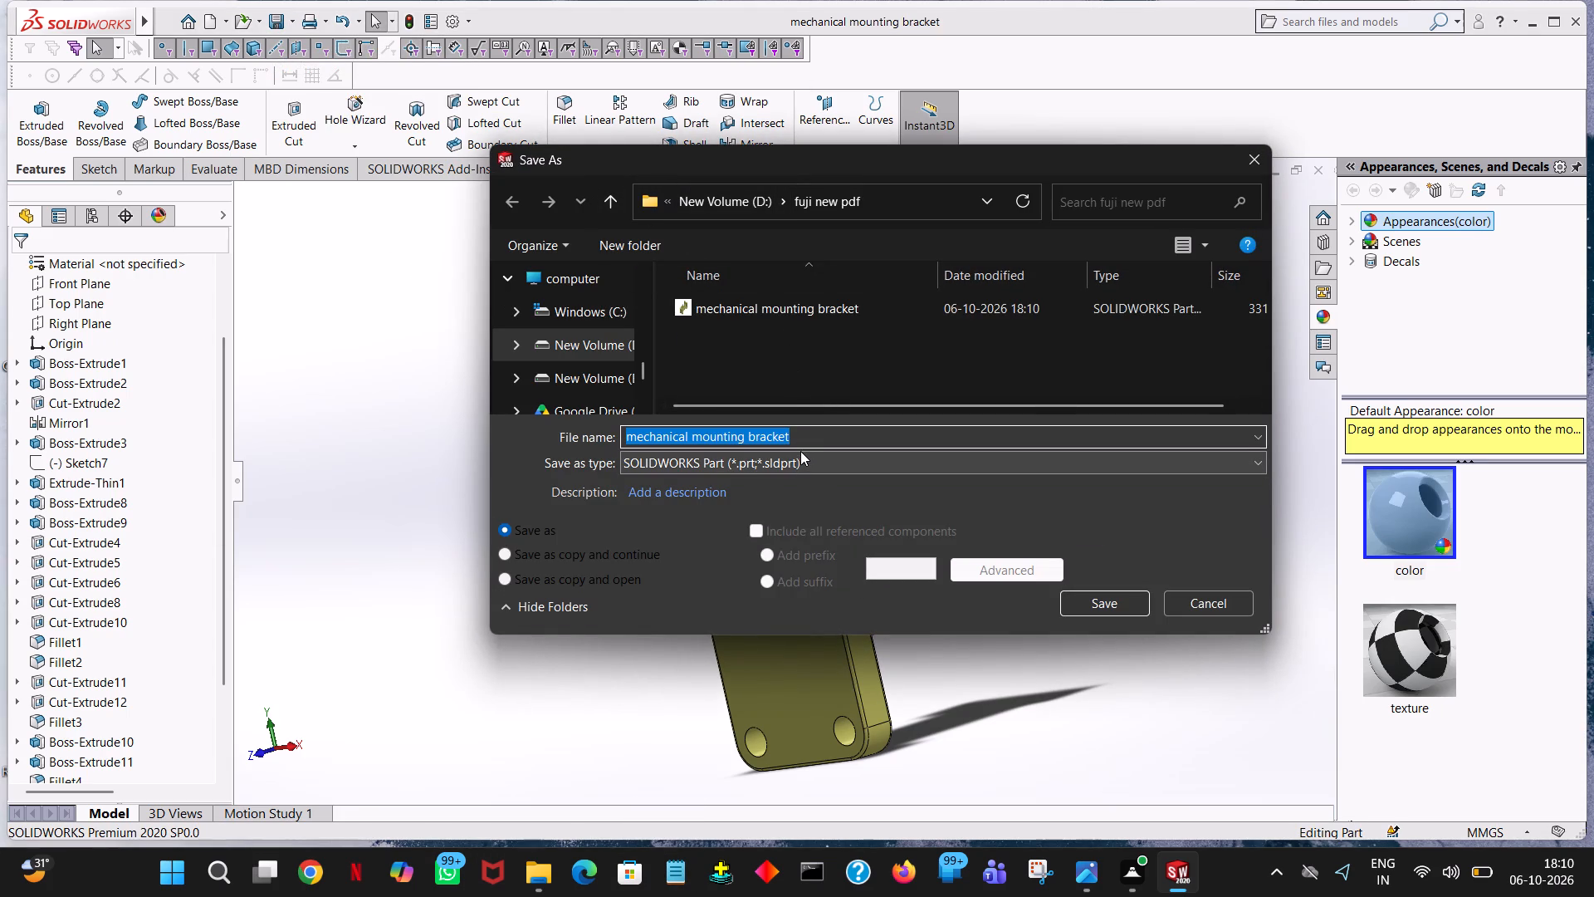
left_click(755, 468)
left_click(838, 124)
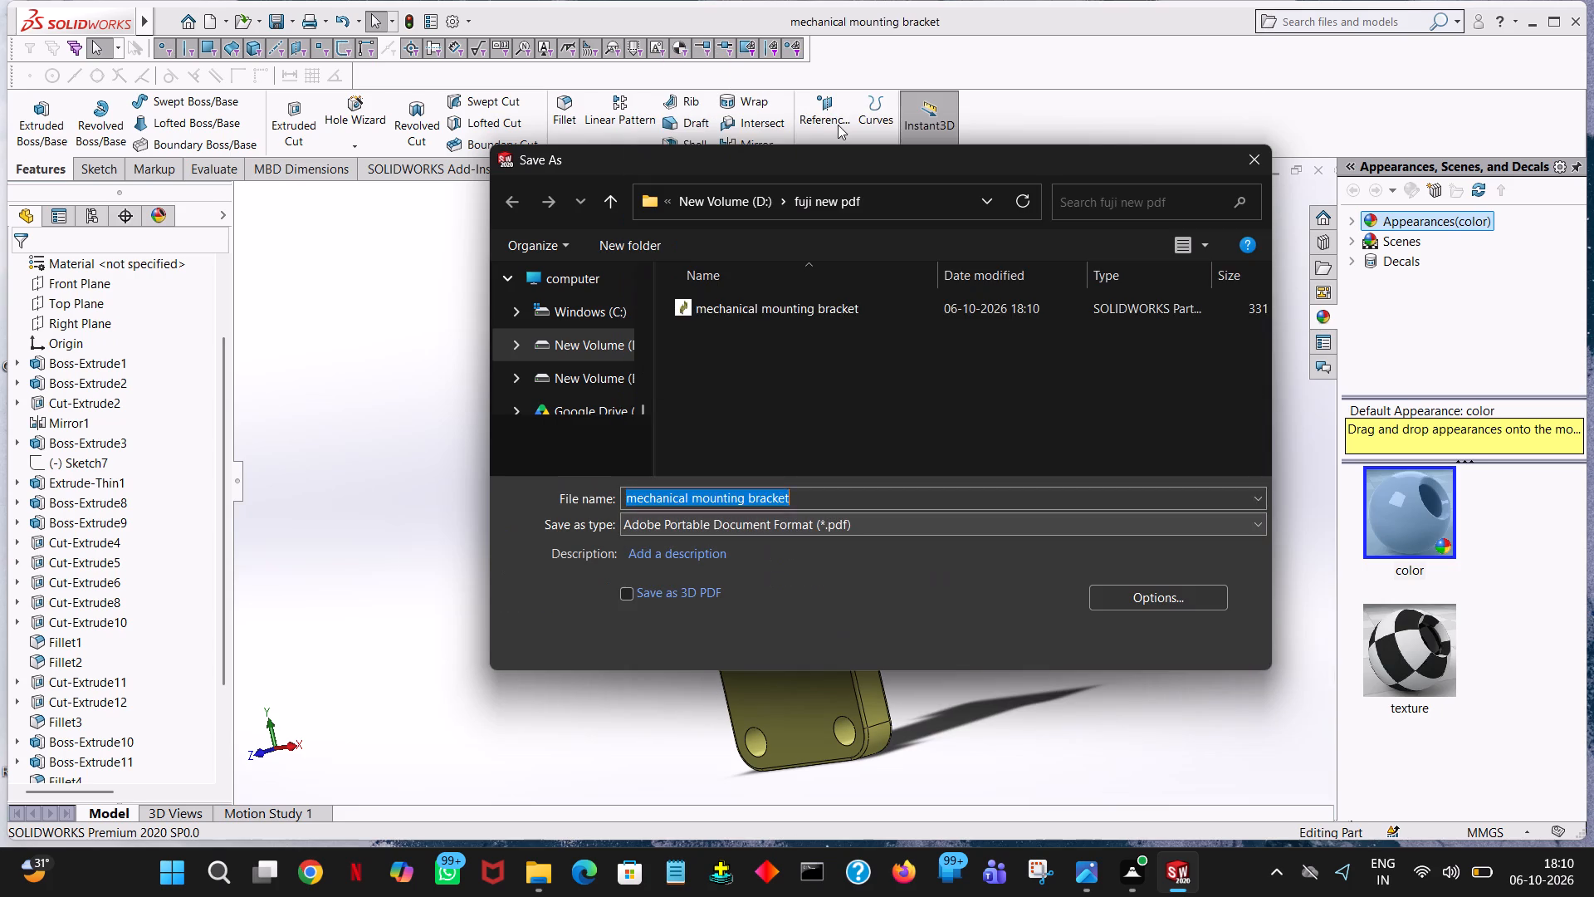
left_click(1082, 635)
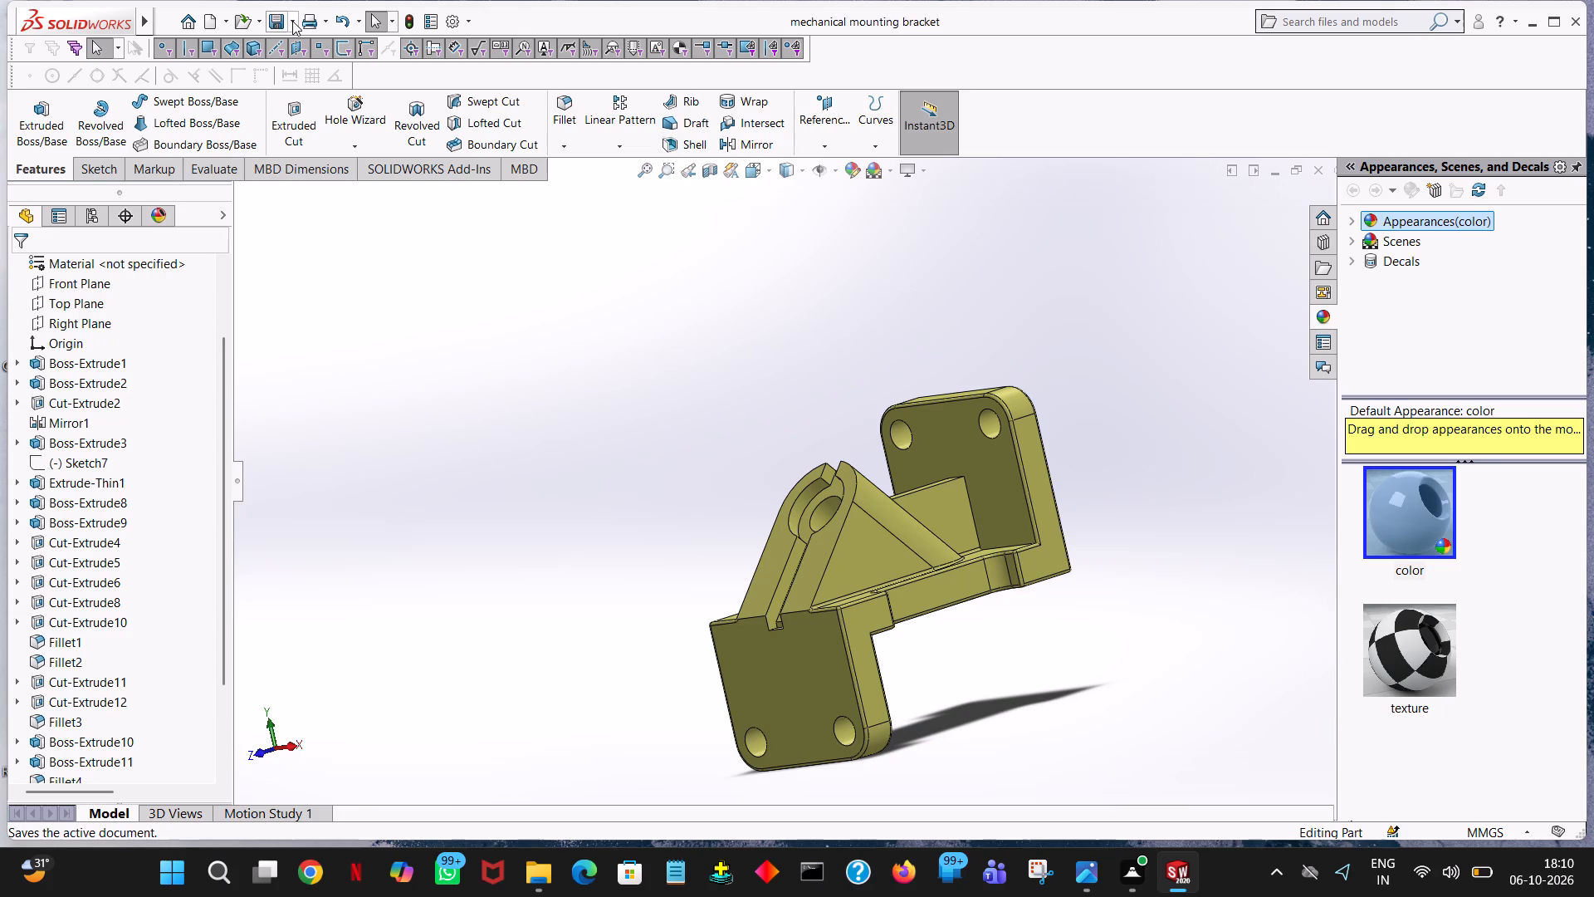
Save the part under the name "mechanical mounting bracket" in the "fuji new design" folder on drive D in SOLIDWORKS Part format.
left_click(292, 21)
left_click(324, 68)
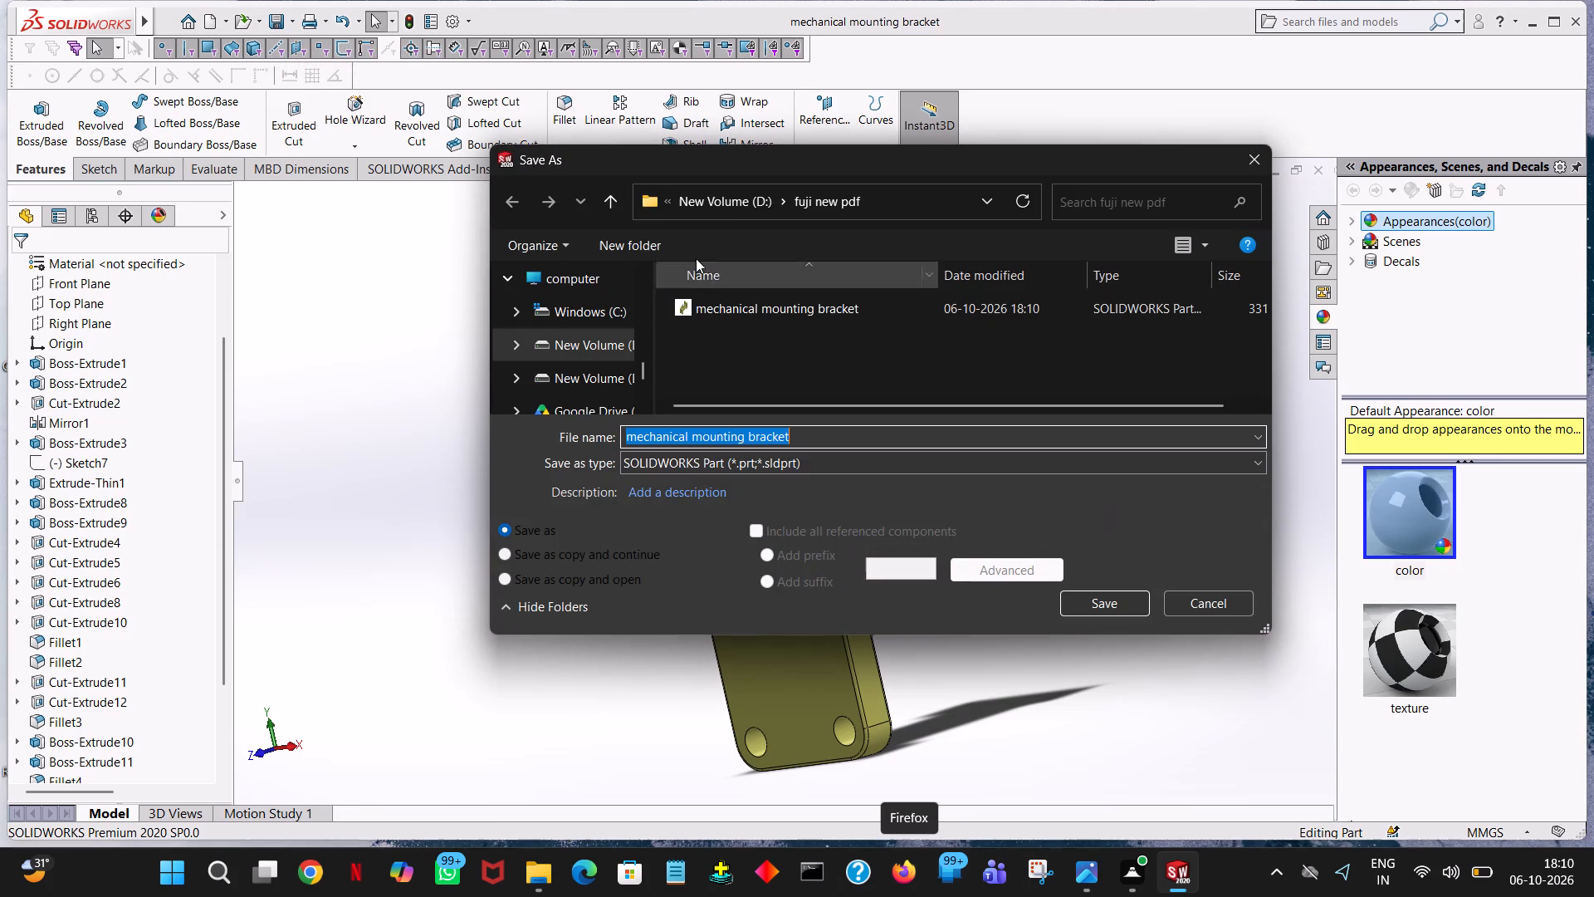
left_click(612, 201)
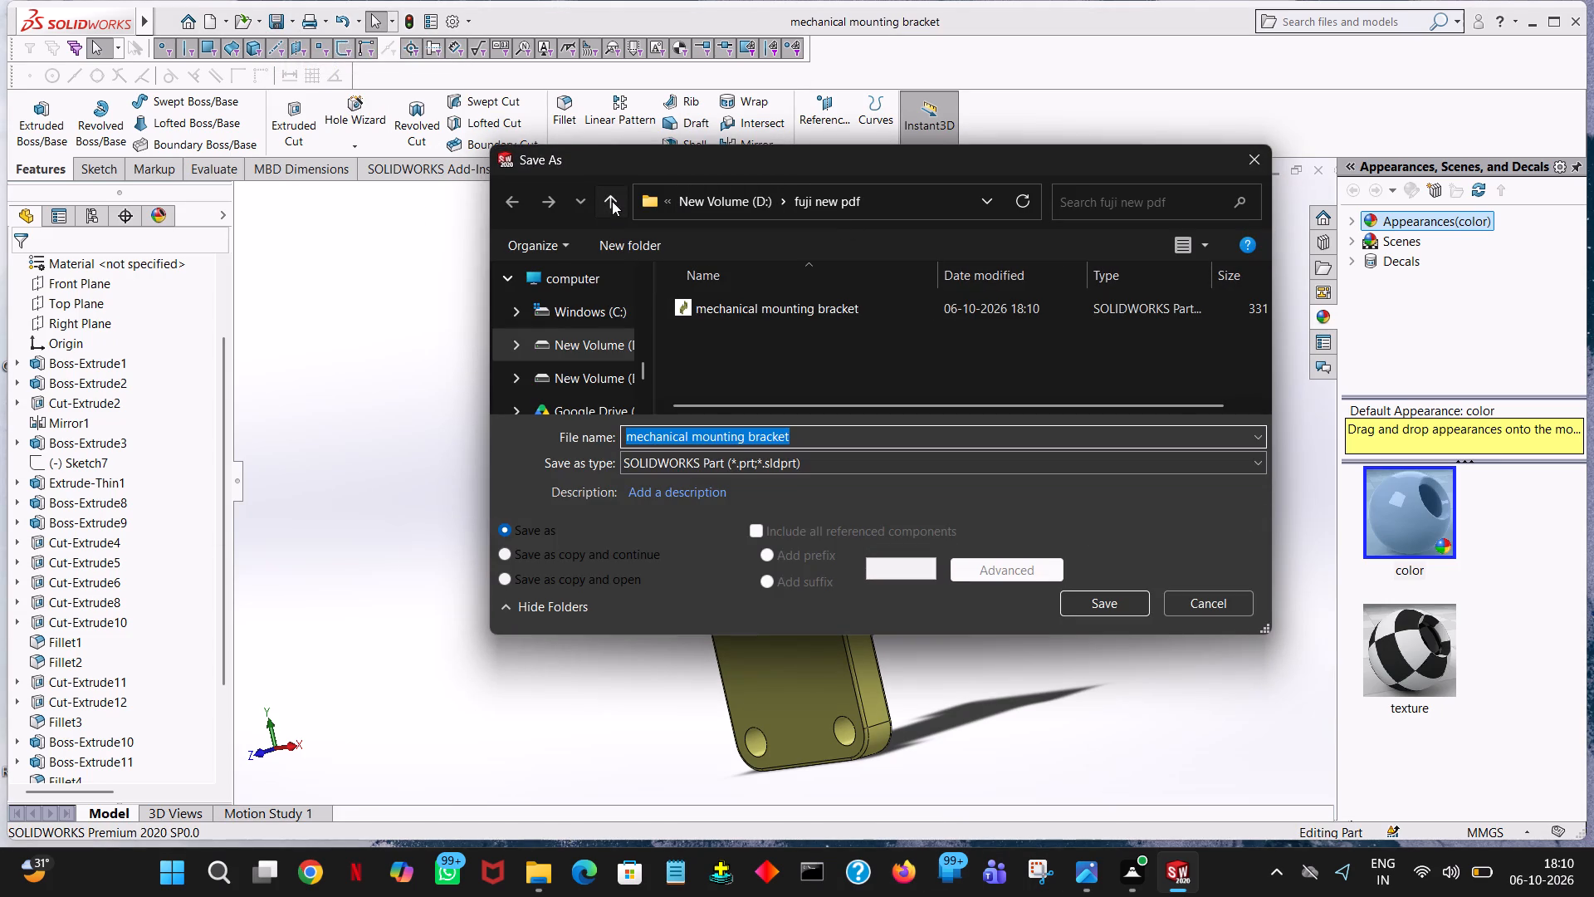
double_click(959, 318)
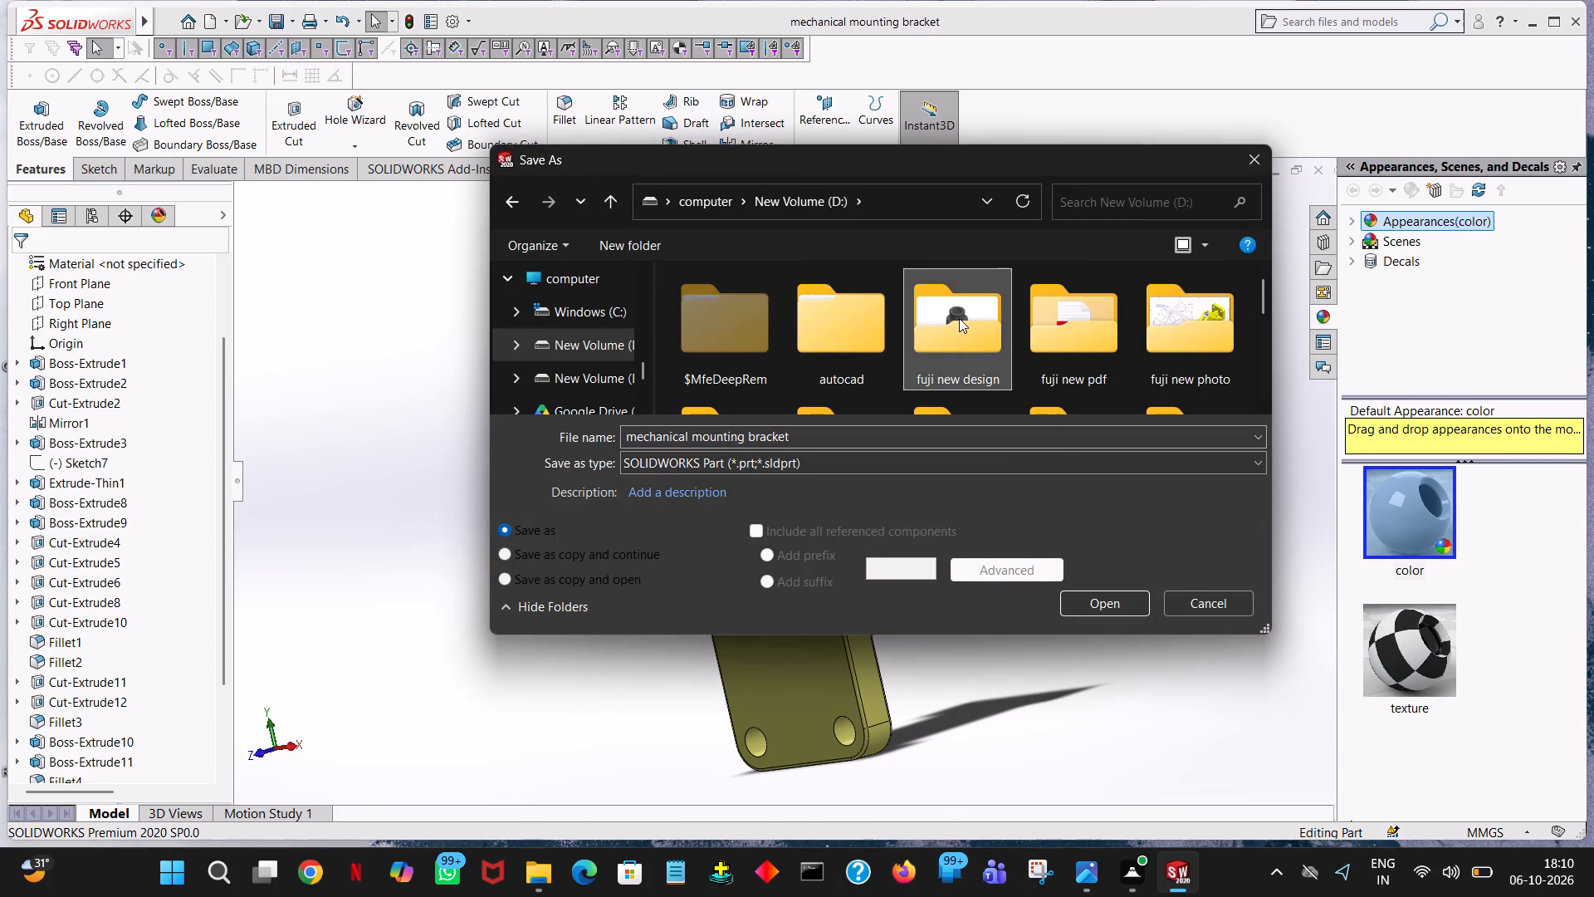
left_click(1108, 603)
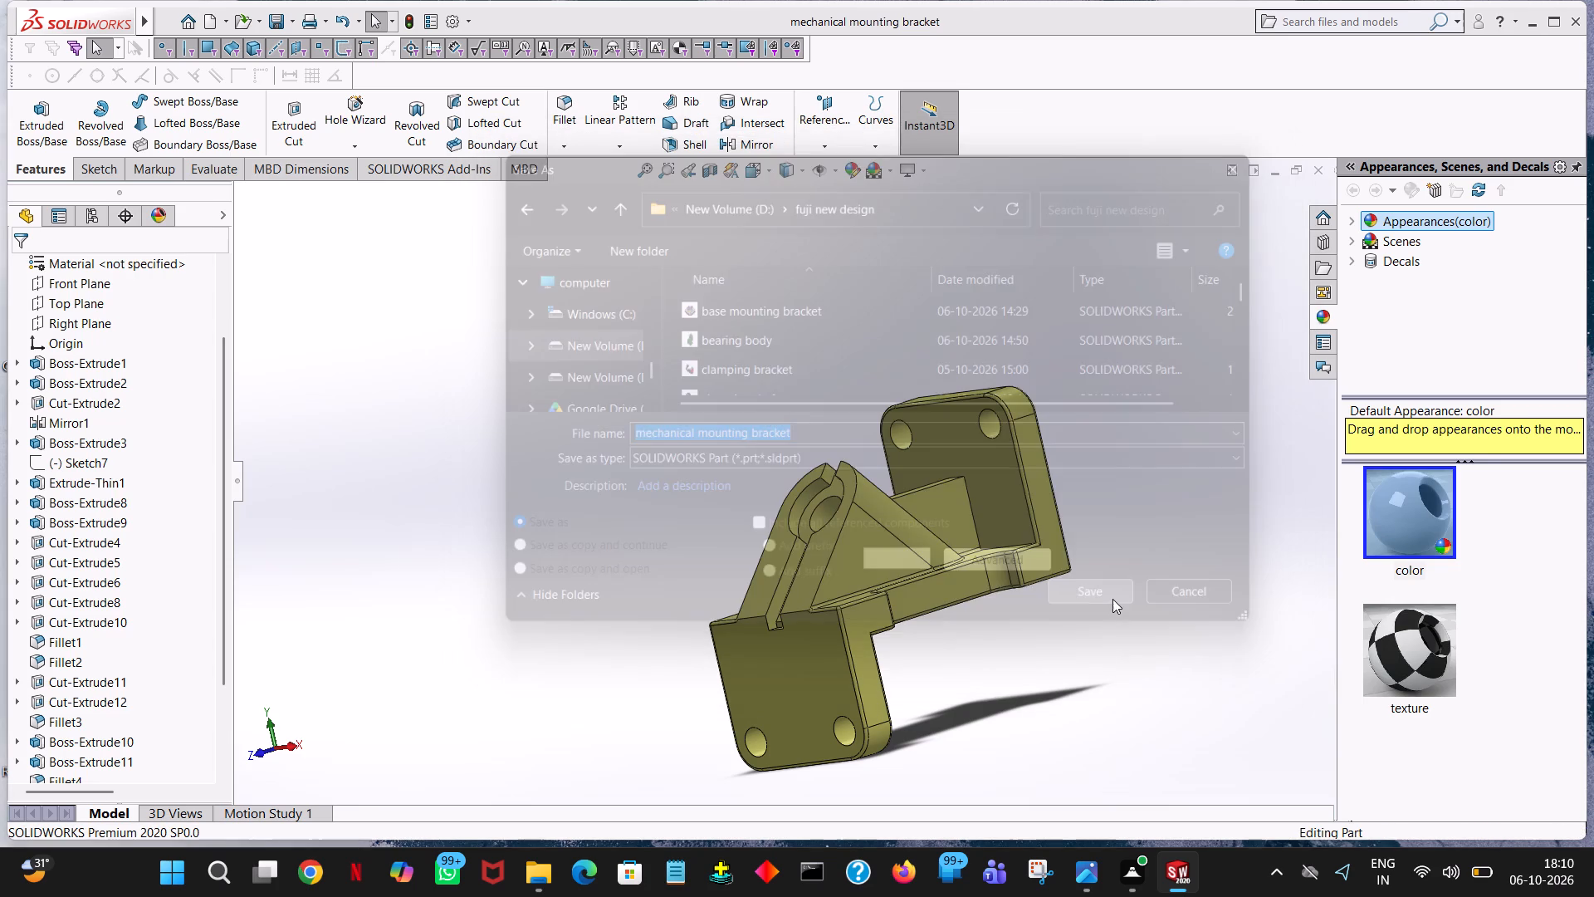